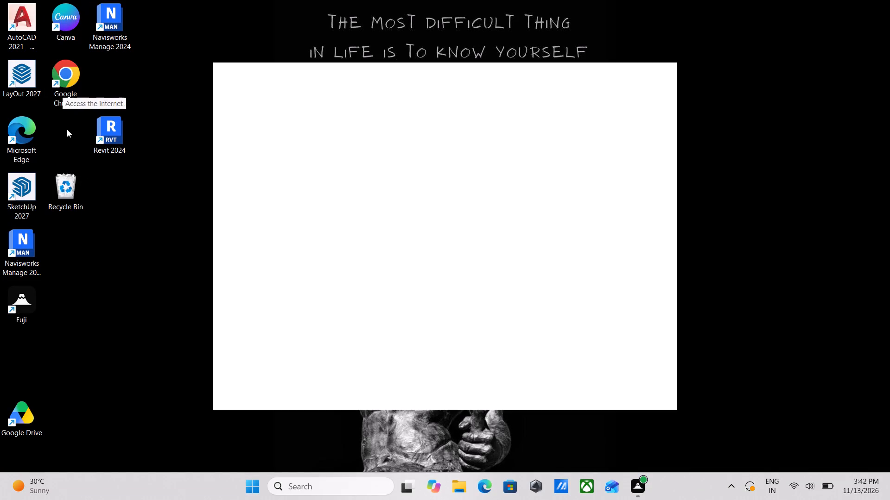
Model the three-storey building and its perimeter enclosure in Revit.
Launch Revit 2024 and bring up its home screen.
{"action": "double_click", "coordinate": [106, 128]}
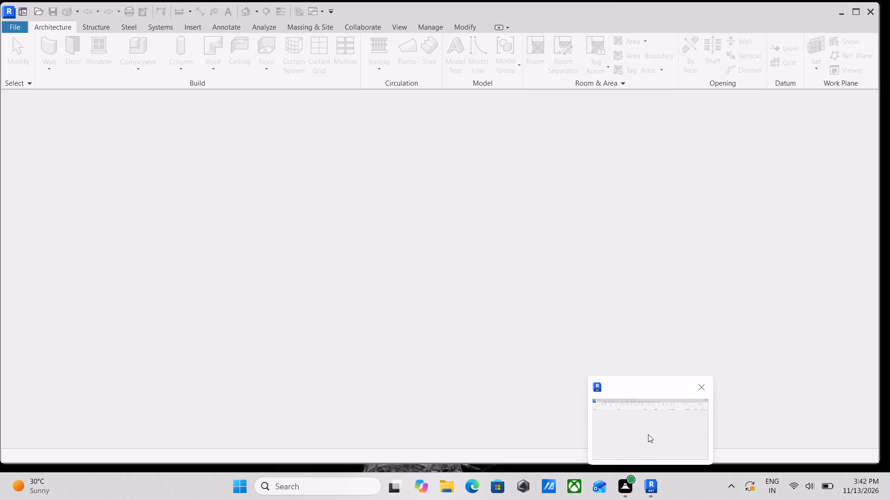
{"action": "left_click", "coordinate": [648, 434]}
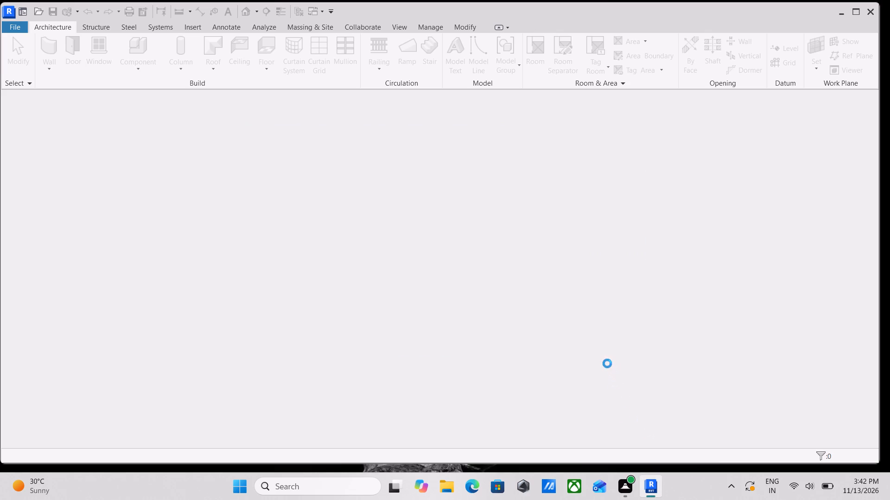
{"action": "left_click", "coordinate": [662, 444]}
{"action": "left_click", "coordinate": [386, 327]}
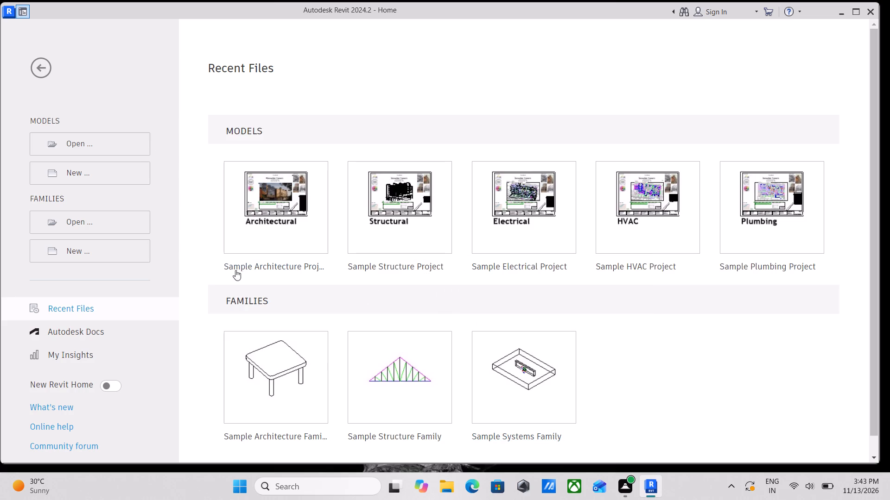
Create a new project from the default template.
{"action": "left_click", "coordinate": [56, 171]}
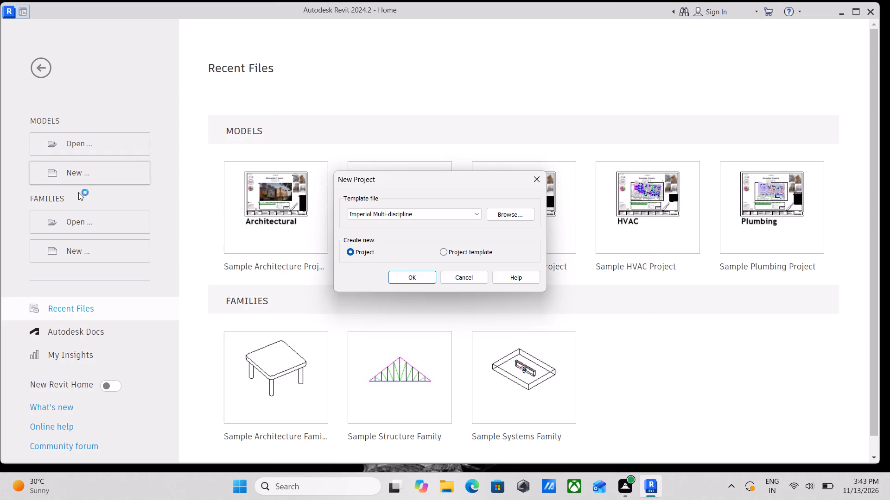
{"action": "left_click", "coordinate": [434, 213]}
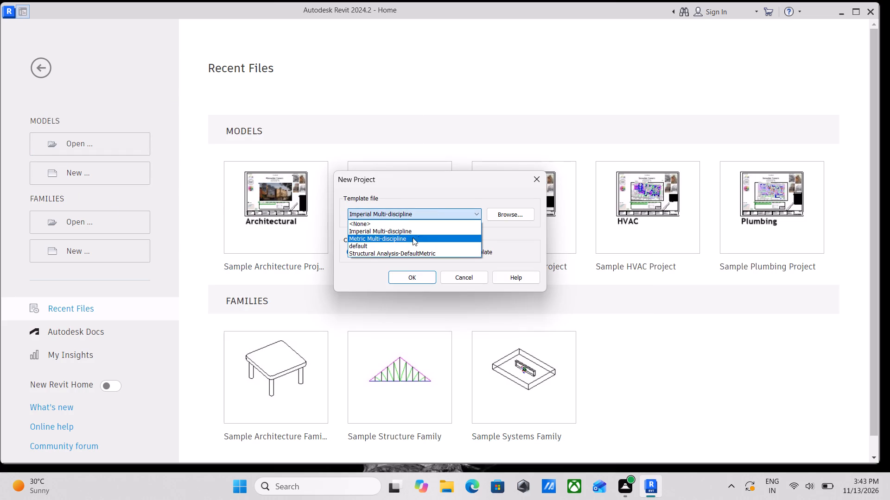
{"action": "left_click", "coordinate": [382, 245]}
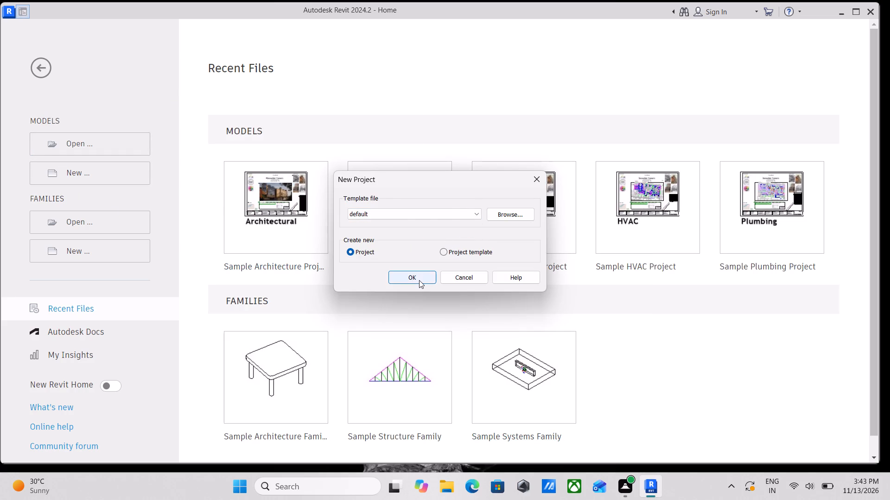
{"action": "left_click", "coordinate": [419, 280]}
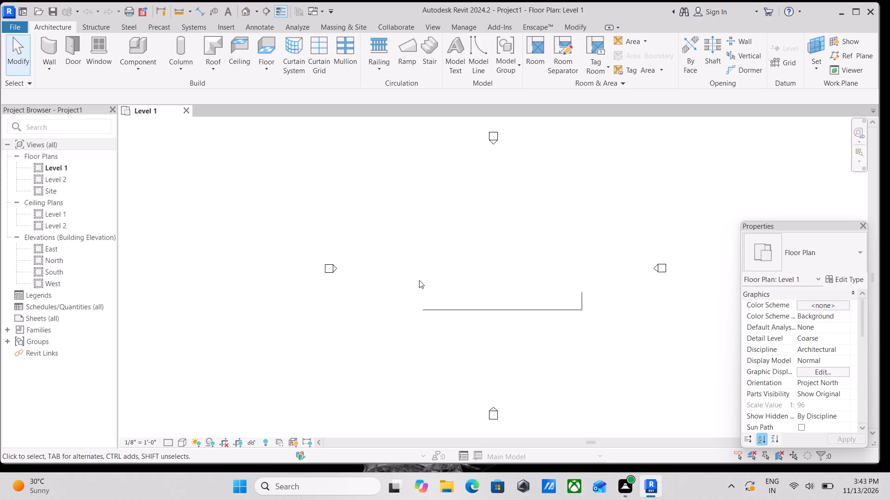
Look over the Level 1 and Level 2 floor plan views of the new project.
{"action": "scroll", "coordinate": [427, 270], "scroll_direction": "up", "scroll_amount": 1}
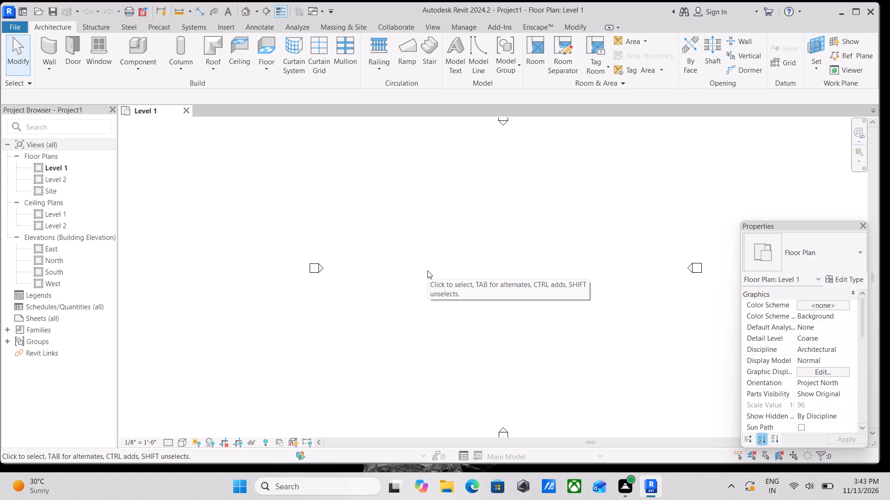
{"action": "scroll", "coordinate": [427, 270], "scroll_direction": "down", "scroll_amount": 1}
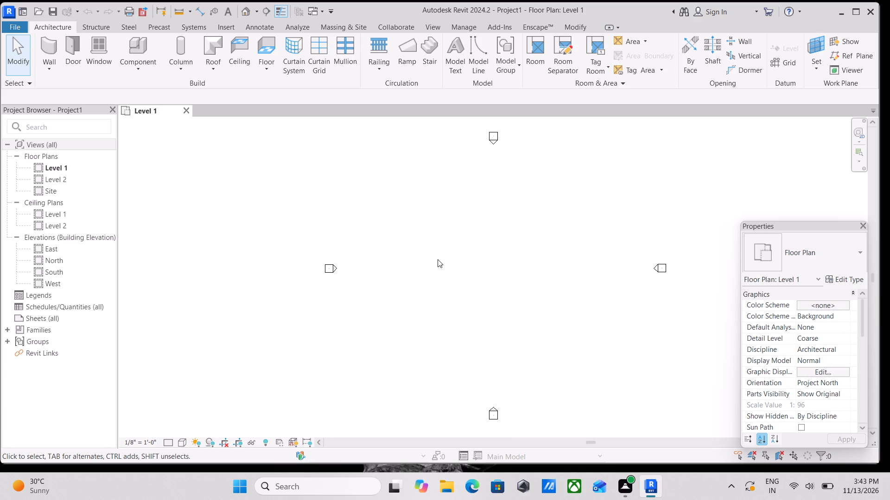
{"action": "scroll", "coordinate": [438, 259], "scroll_direction": "down", "scroll_amount": 1}
{"action": "middle_click_drag", "start_coordinate": [438, 259], "coordinate": [322, 325]}
{"action": "scroll", "coordinate": [322, 325], "scroll_direction": "up", "scroll_amount": 2}
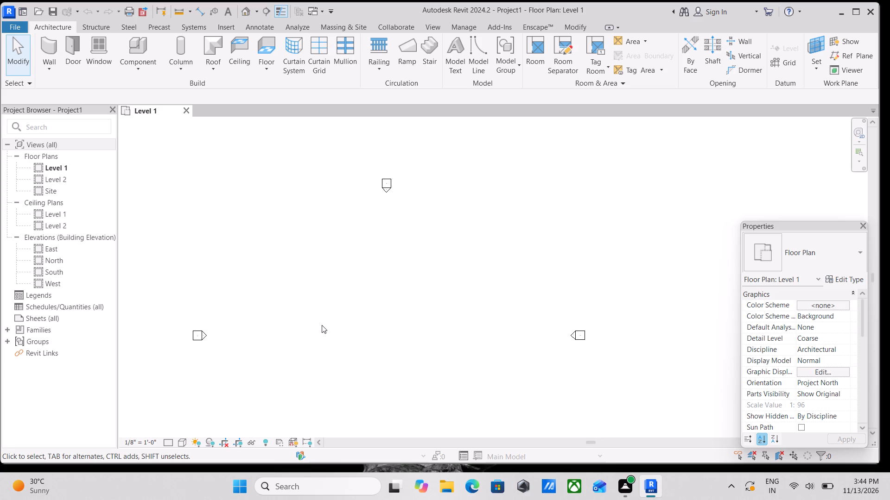
{"action": "scroll", "coordinate": [322, 325], "scroll_direction": "up", "scroll_amount": 2}
{"action": "scroll", "coordinate": [233, 329], "scroll_direction": "down", "scroll_amount": 3}
{"action": "middle_click_drag", "start_coordinate": [289, 304], "coordinate": [325, 281]}
{"action": "double_click", "coordinate": [34, 164]}
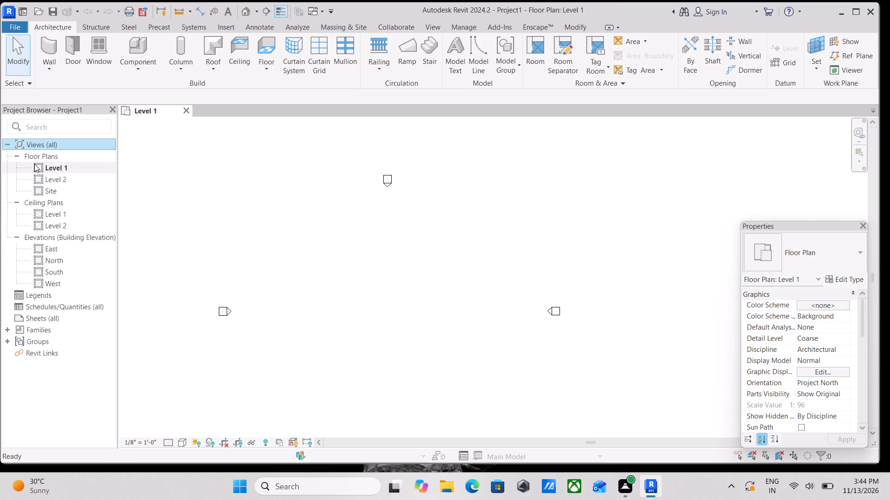
{"action": "double_click", "coordinate": [39, 178]}
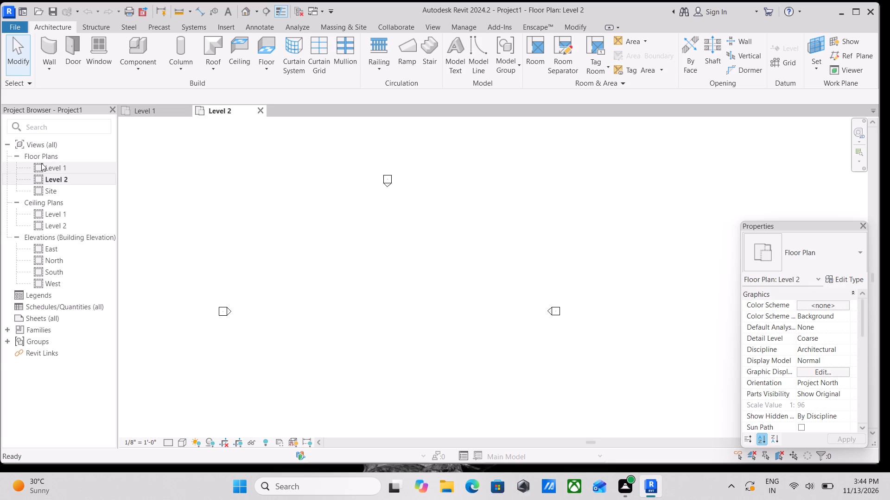
{"action": "double_click", "coordinate": [41, 165]}
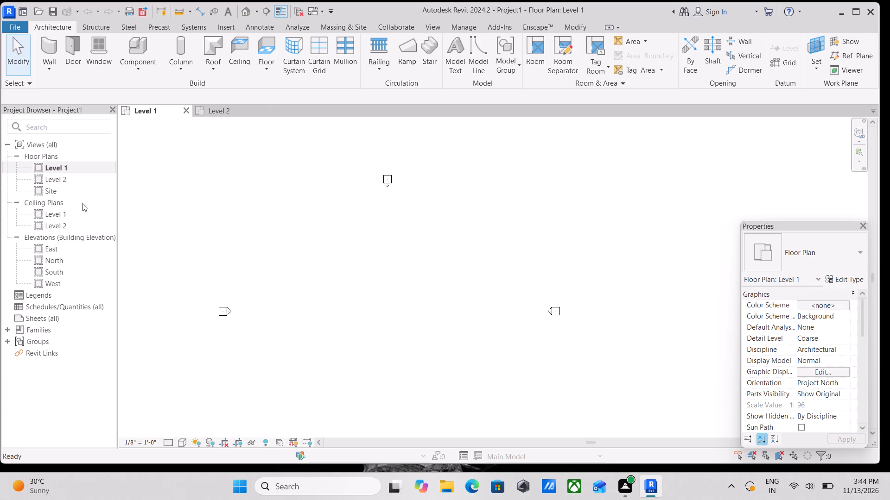
Open the North building elevation view and inspect the level lines and their heads.
{"action": "double_click", "coordinate": [40, 256]}
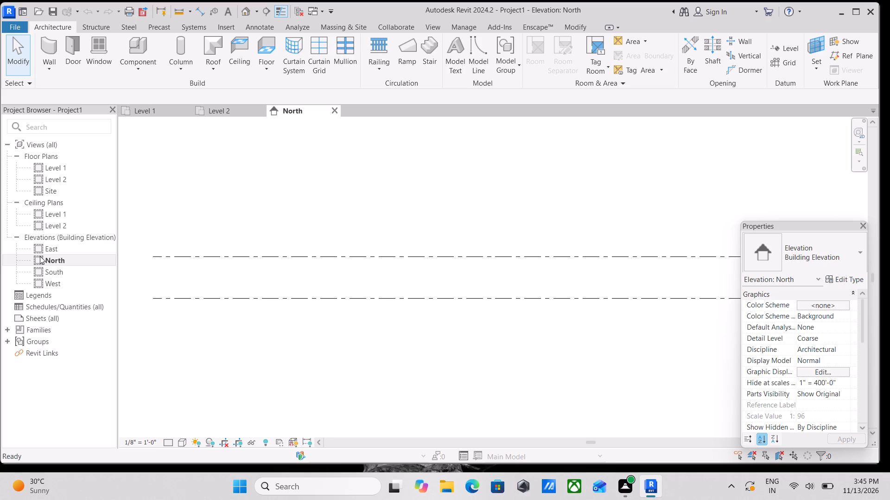
{"action": "scroll", "coordinate": [0, 250], "scroll_direction": "up", "scroll_amount": 1}
{"action": "scroll", "coordinate": [0, 214], "scroll_direction": "down", "scroll_amount": 2}
{"action": "scroll", "coordinate": [321, 280], "scroll_direction": "down", "scroll_amount": 1}
{"action": "middle_click_drag", "start_coordinate": [321, 279], "coordinate": [151, 279]}
{"action": "scroll", "coordinate": [421, 294], "scroll_direction": "down", "scroll_amount": 3}
{"action": "scroll", "coordinate": [487, 293], "scroll_direction": "down", "scroll_amount": 1}
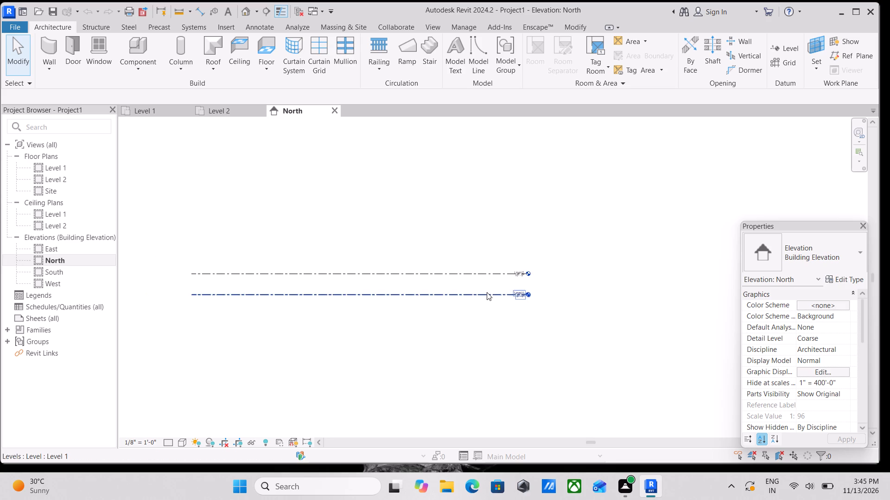
{"action": "scroll", "coordinate": [533, 270], "scroll_direction": "up", "scroll_amount": 3}
{"action": "scroll", "coordinate": [484, 280], "scroll_direction": "up", "scroll_amount": 2}
{"action": "scroll", "coordinate": [418, 272], "scroll_direction": "up", "scroll_amount": 1}
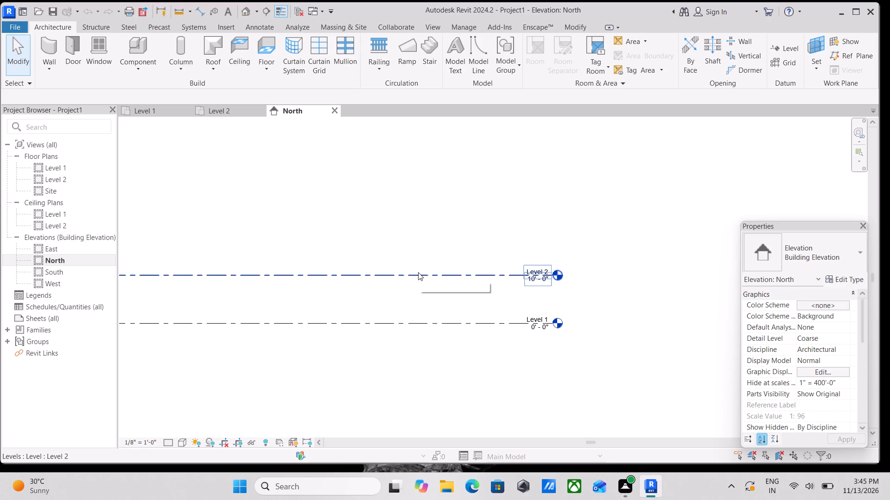
{"action": "scroll", "coordinate": [418, 272], "scroll_direction": "up", "scroll_amount": 2}
{"action": "scroll", "coordinate": [418, 272], "scroll_direction": "down", "scroll_amount": 2}
{"action": "middle_click_drag", "start_coordinate": [418, 272], "coordinate": [400, 312]}
{"action": "scroll", "coordinate": [446, 317], "scroll_direction": "up", "scroll_amount": 1}
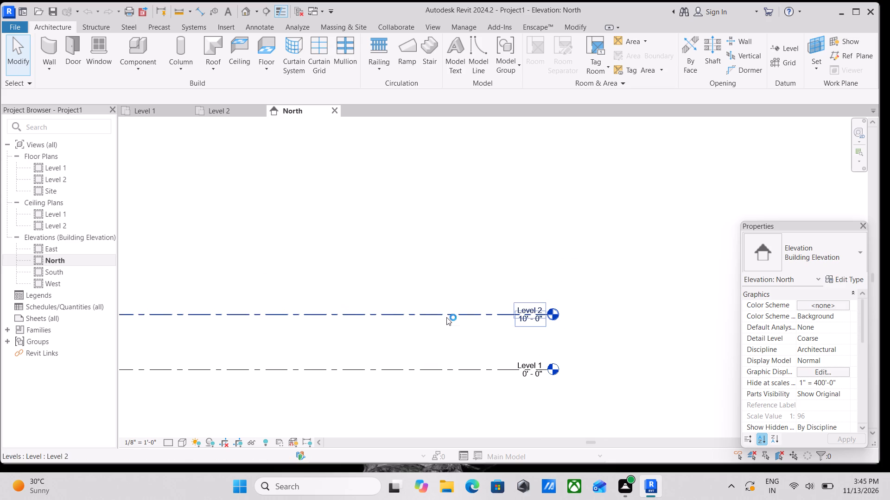
{"action": "scroll", "coordinate": [513, 295], "scroll_direction": "up", "scroll_amount": 1}
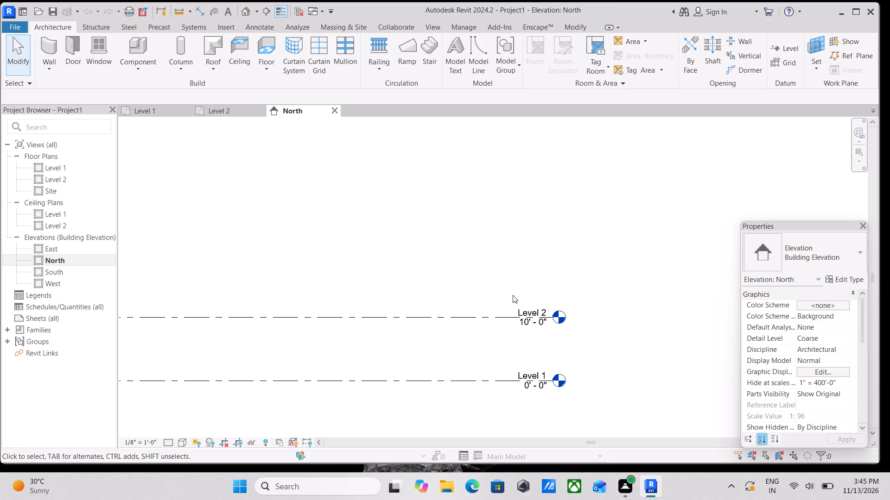
{"action": "middle_click_drag", "start_coordinate": [453, 287], "coordinate": [530, 292]}
{"action": "key", "text": "Escape"}
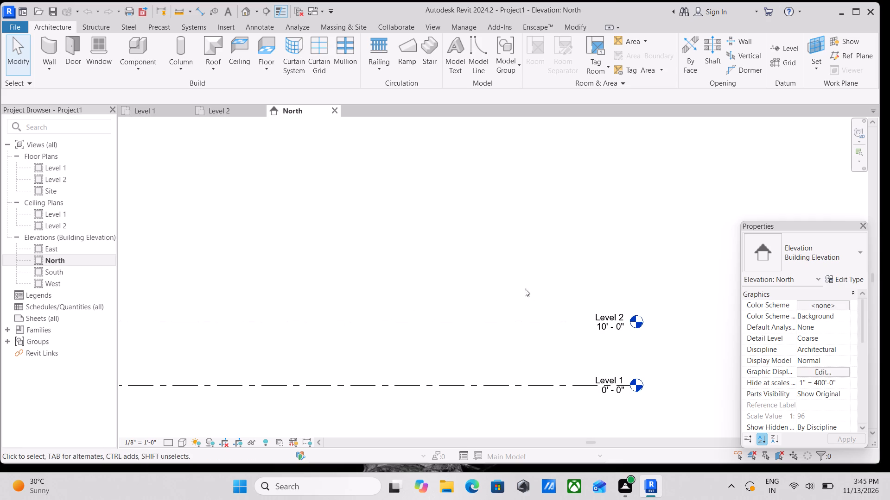
Add a level 1'-0" above Level 1 by picking the Level 1 line with a 1' offset.
{"action": "type", "text": "LL"}
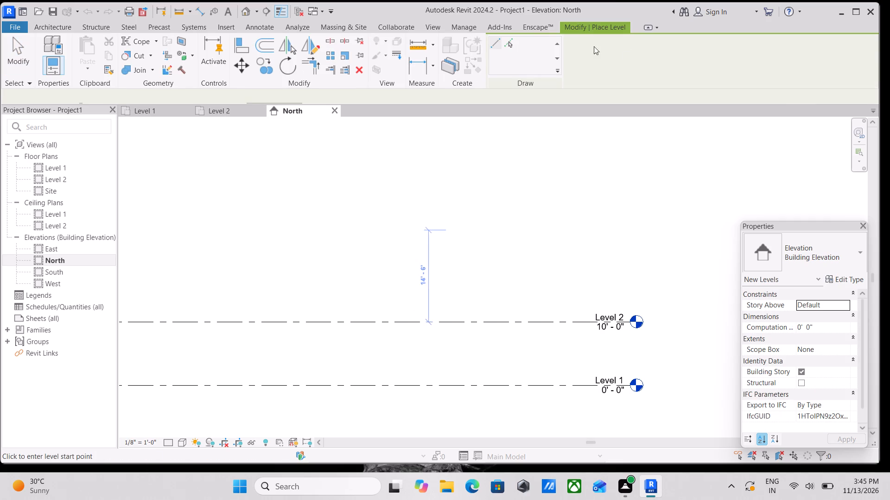
{"action": "left_click", "coordinate": [507, 45]}
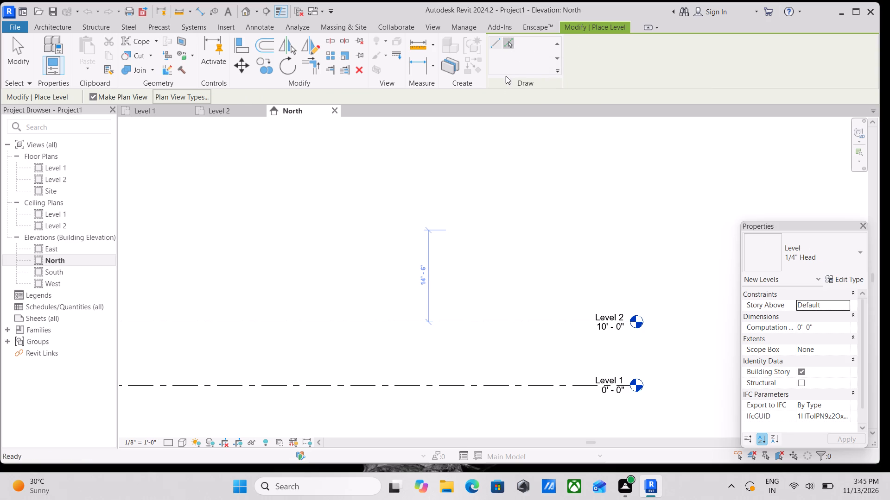
{"action": "left_click_drag", "start_coordinate": [289, 97], "coordinate": [214, 102]}
{"action": "type", "text": "1'"}
{"action": "key", "text": "Return"}
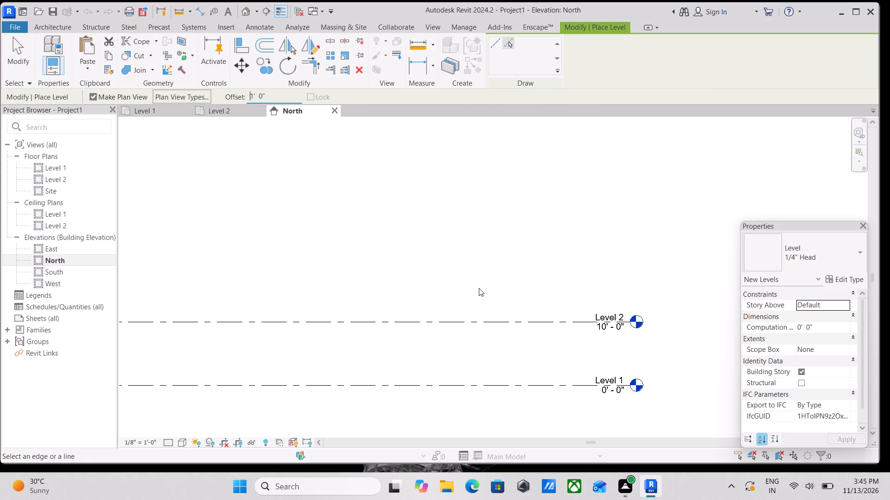
{"action": "left_click", "coordinate": [490, 385]}
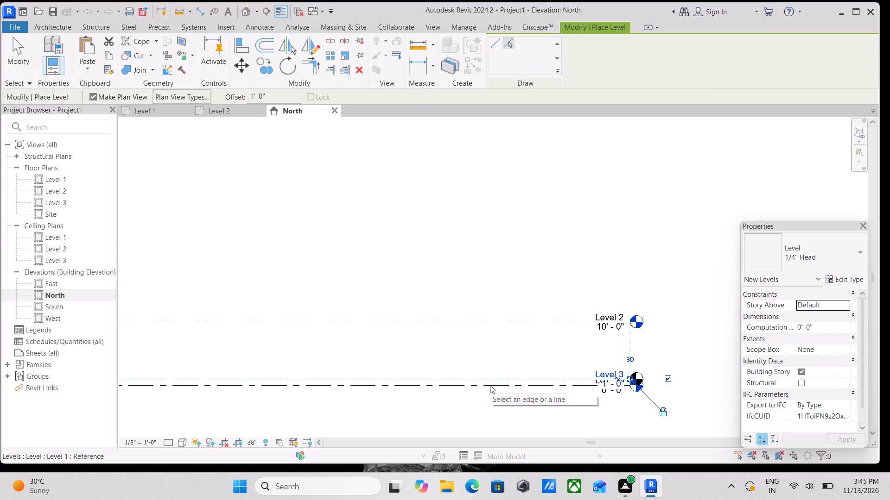
{"action": "key", "text": "Escape"}
{"action": "scroll", "coordinate": [650, 412], "scroll_direction": "up", "scroll_amount": 3}
{"action": "key", "text": "Escape"}
{"action": "key", "text": "Escape"}
{"action": "scroll", "coordinate": [565, 379], "scroll_direction": "up", "scroll_amount": 2}
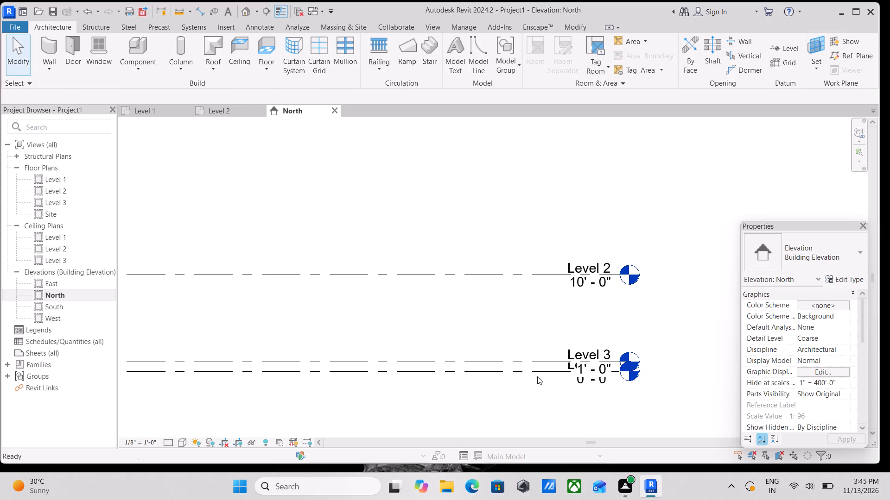
{"action": "key", "text": "Escape"}
{"action": "key", "text": "Escape"}
Unlock the head end of the Level 1 line from its alignment with the other levels.
{"action": "left_click", "coordinate": [502, 369]}
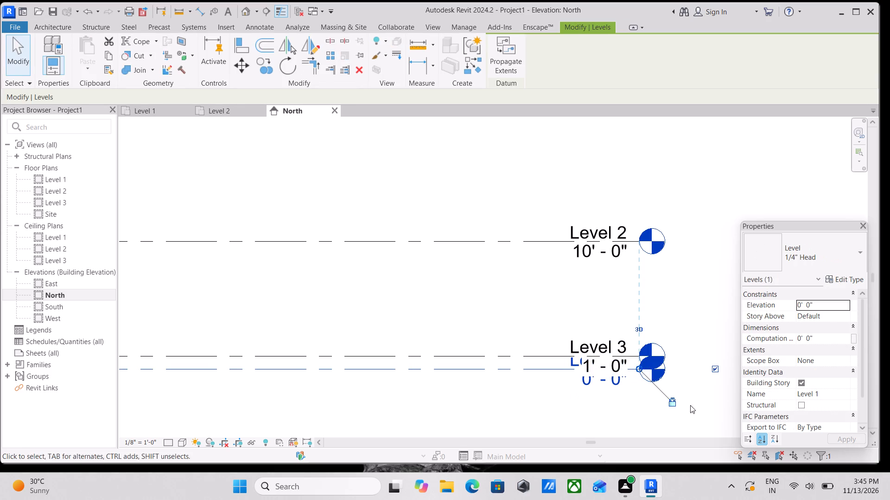
{"action": "left_click", "coordinate": [671, 402]}
{"action": "left_click", "coordinate": [637, 368]}
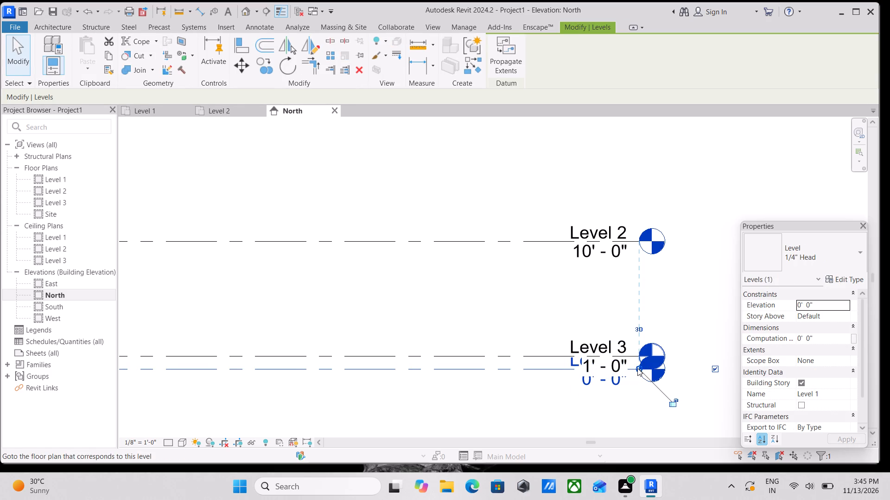
{"action": "left_click", "coordinate": [637, 368]}
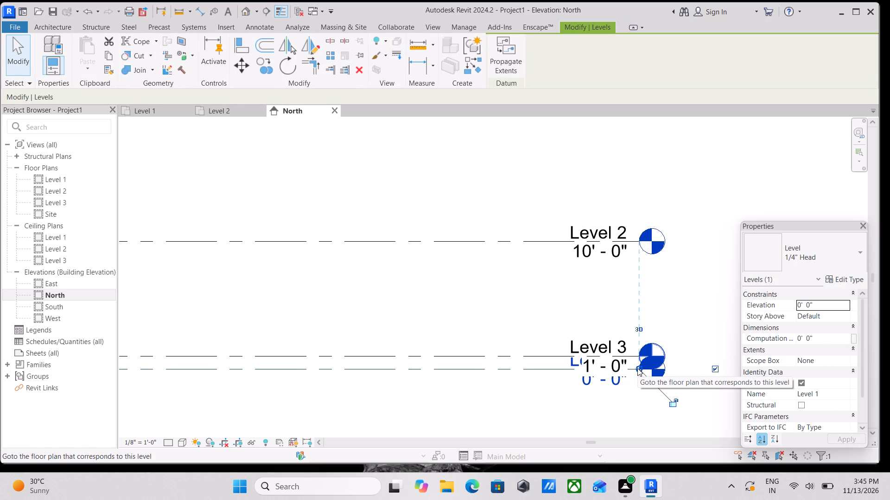
{"action": "scroll", "coordinate": [598, 412], "scroll_direction": "up", "scroll_amount": 2}
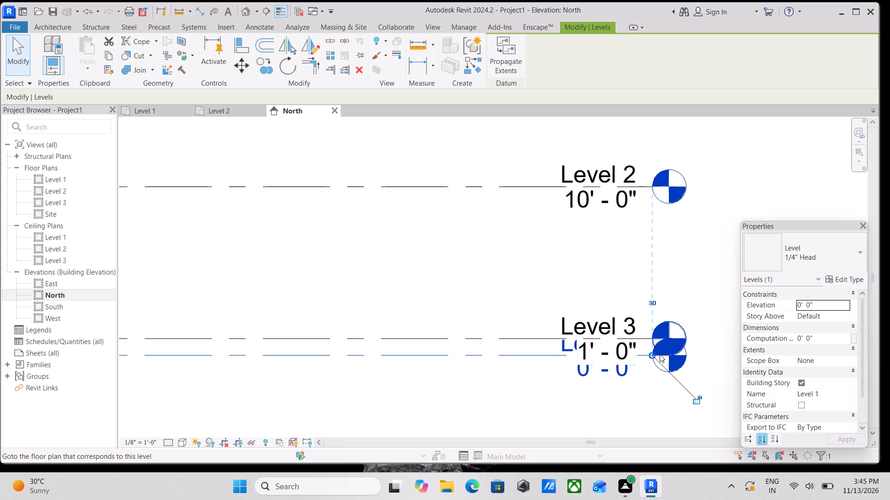
Unlock the head end of the Level 3 line and stretch it outward past the Level 1 head.
{"action": "left_click", "coordinate": [477, 337]}
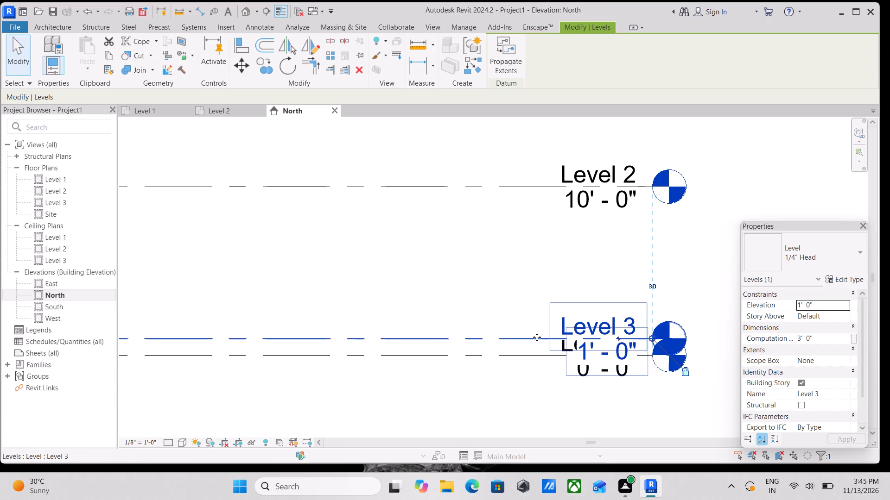
{"action": "left_click", "coordinate": [686, 372]}
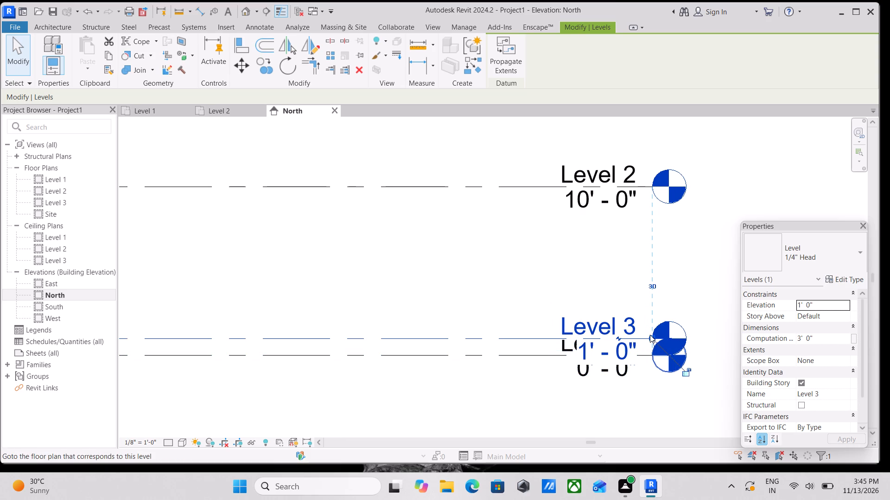
{"action": "left_click", "coordinate": [650, 335]}
{"action": "left_click_drag", "start_coordinate": [652, 339], "coordinate": [839, 355]}
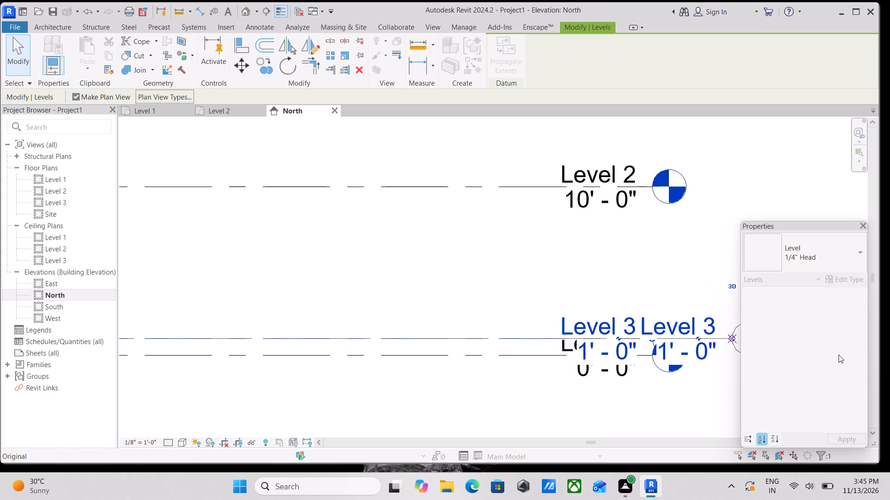
Stretch the head end of the Level 3 line farther outward, well clear of the Level 1 head.
{"action": "left_click_drag", "start_coordinate": [839, 355], "coordinate": [856, 357]}
{"action": "left_click_drag", "start_coordinate": [856, 357], "coordinate": [889, 356]}
{"action": "scroll", "coordinate": [876, 356], "scroll_direction": "down", "scroll_amount": 1}
{"action": "scroll", "coordinate": [714, 342], "scroll_direction": "up", "scroll_amount": 1}
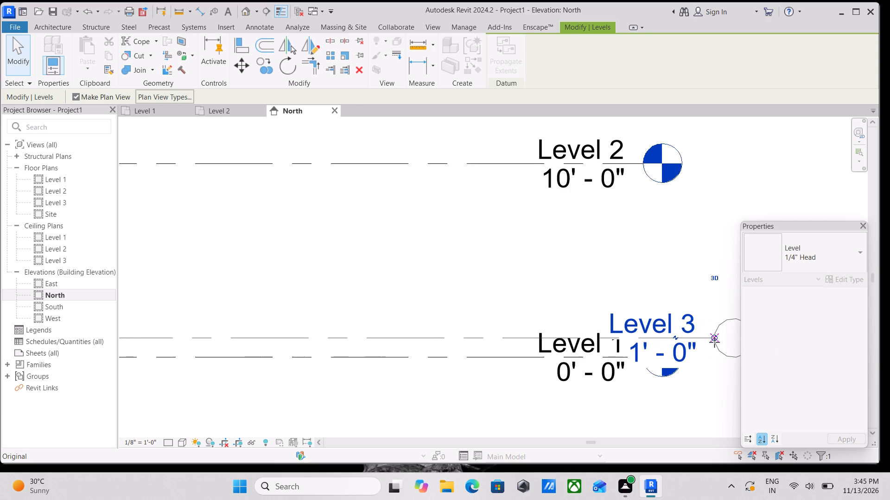
{"action": "middle_click_drag", "start_coordinate": [711, 342], "coordinate": [556, 342]}
{"action": "middle_click_drag", "start_coordinate": [661, 343], "coordinate": [602, 341]}
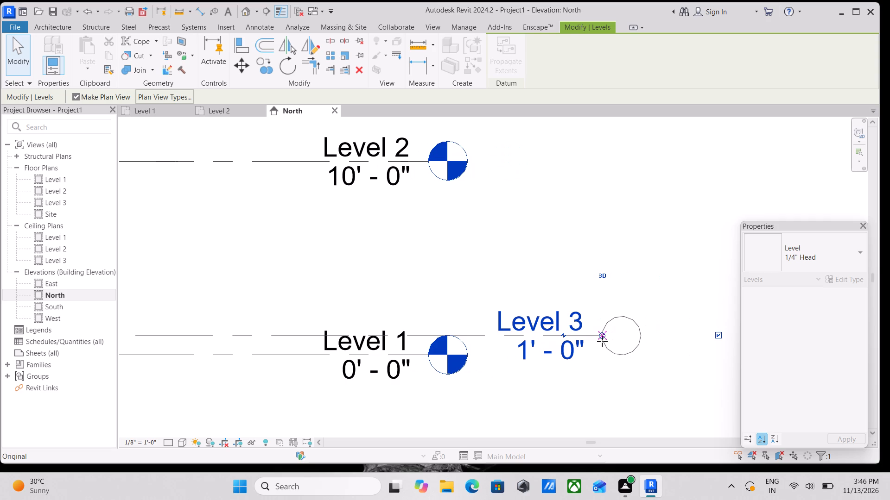
{"action": "scroll", "coordinate": [625, 338], "scroll_direction": "down", "scroll_amount": 1}
{"action": "middle_click_drag", "start_coordinate": [617, 337], "coordinate": [495, 337]}
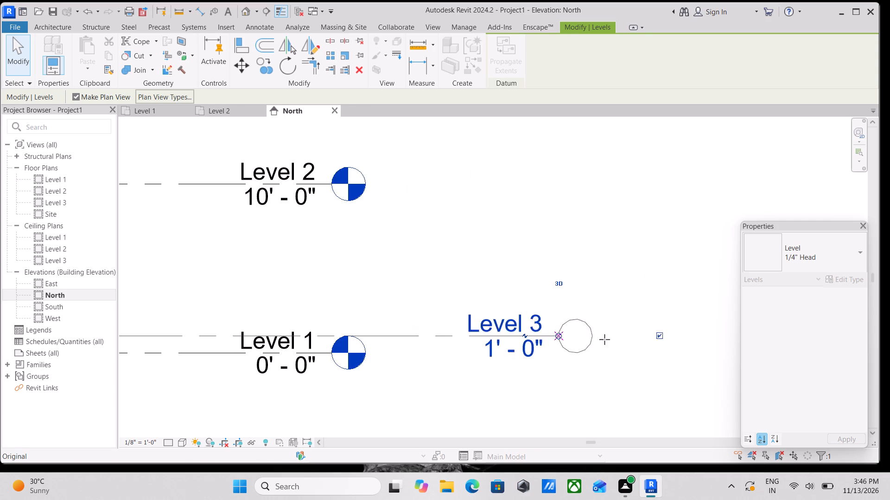
{"action": "middle_click_drag", "start_coordinate": [621, 335], "coordinate": [510, 330]}
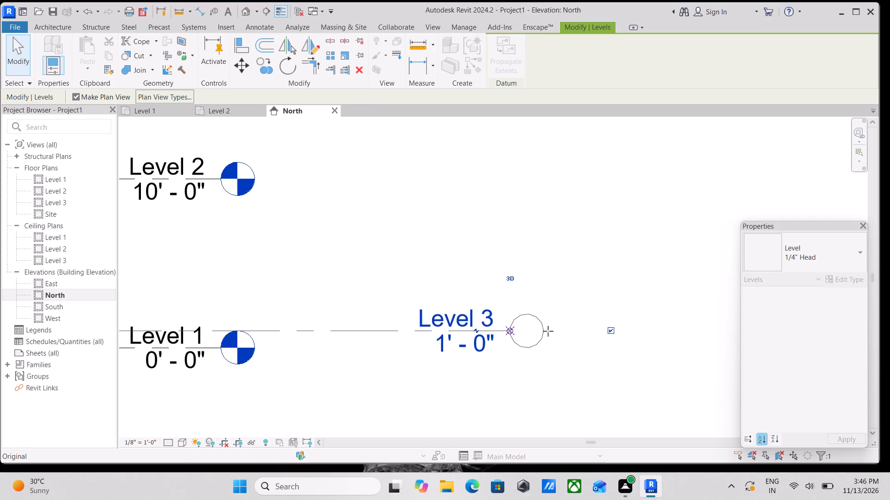
{"action": "left_click", "coordinate": [625, 331]}
{"action": "scroll", "coordinate": [482, 374], "scroll_direction": "down", "scroll_amount": 1}
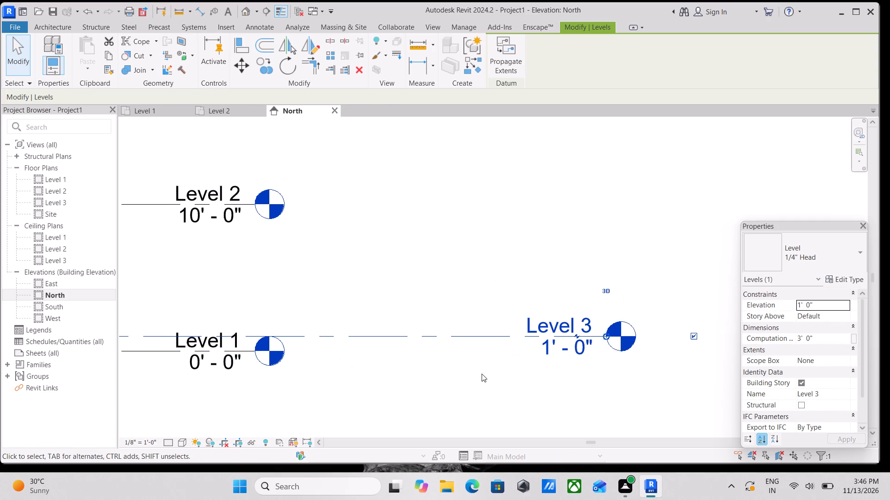
{"action": "middle_click_drag", "start_coordinate": [482, 374], "coordinate": [486, 377]}
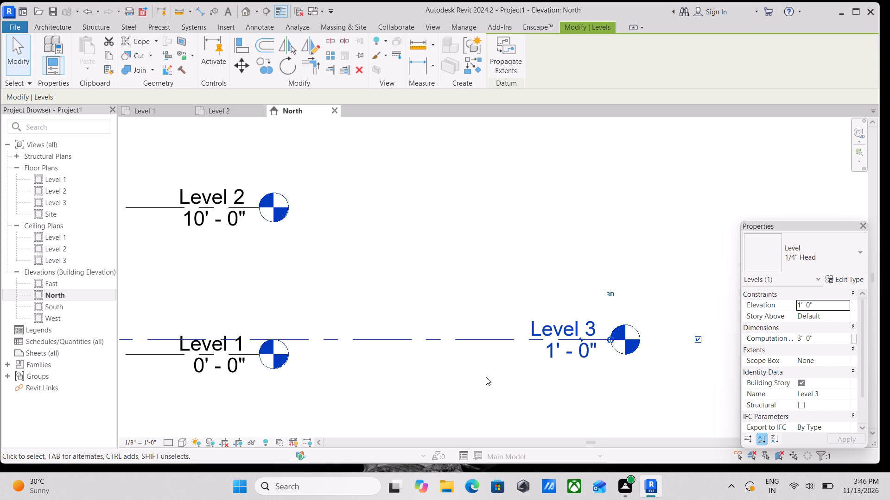
{"action": "scroll", "coordinate": [483, 374], "scroll_direction": "up", "scroll_amount": 1}
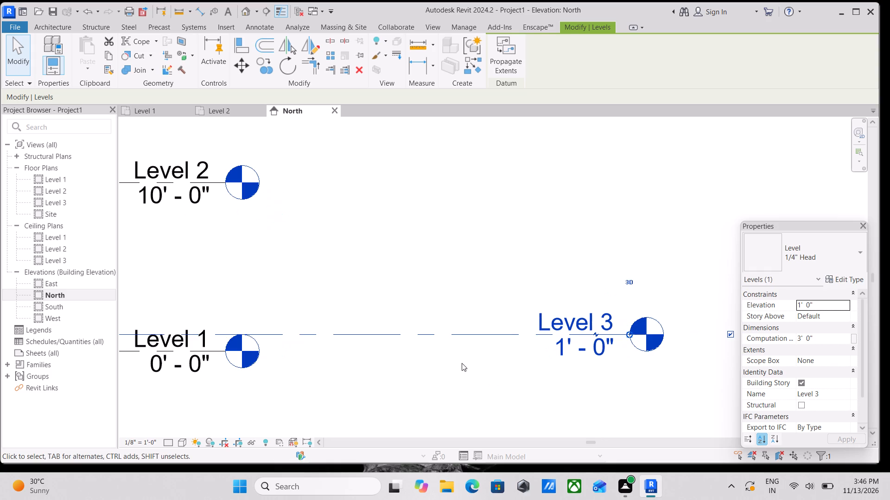
{"action": "key", "text": "Escape"}
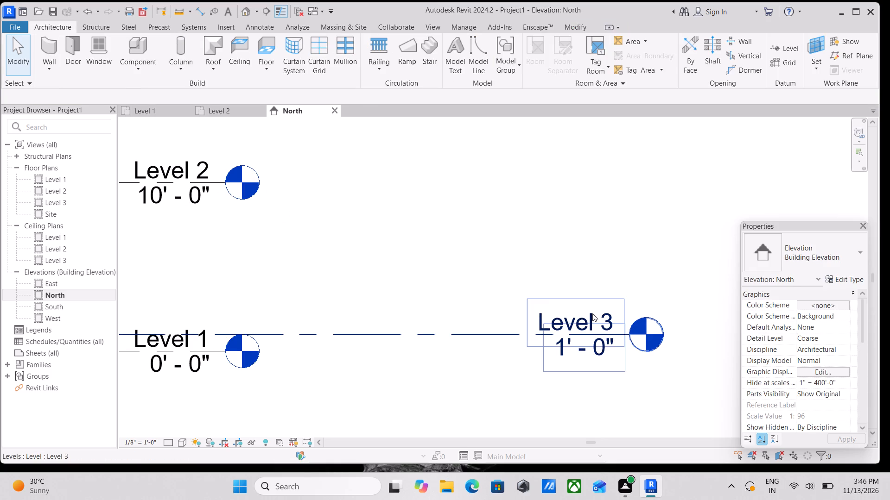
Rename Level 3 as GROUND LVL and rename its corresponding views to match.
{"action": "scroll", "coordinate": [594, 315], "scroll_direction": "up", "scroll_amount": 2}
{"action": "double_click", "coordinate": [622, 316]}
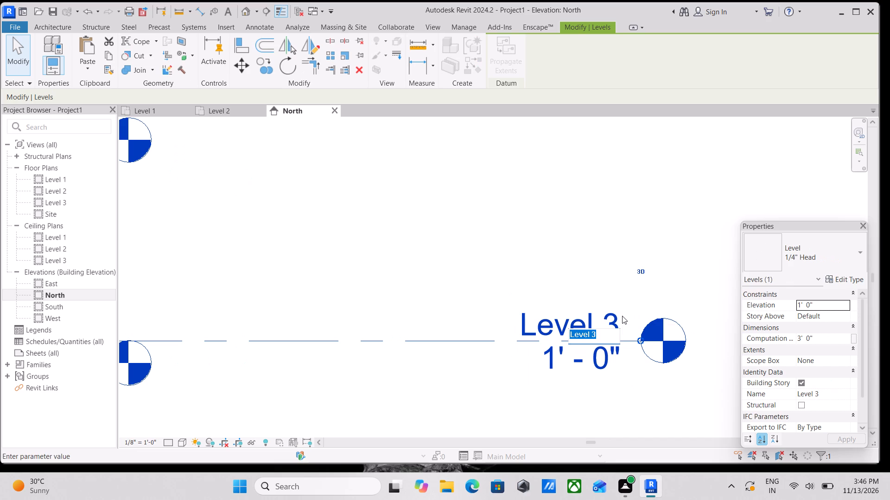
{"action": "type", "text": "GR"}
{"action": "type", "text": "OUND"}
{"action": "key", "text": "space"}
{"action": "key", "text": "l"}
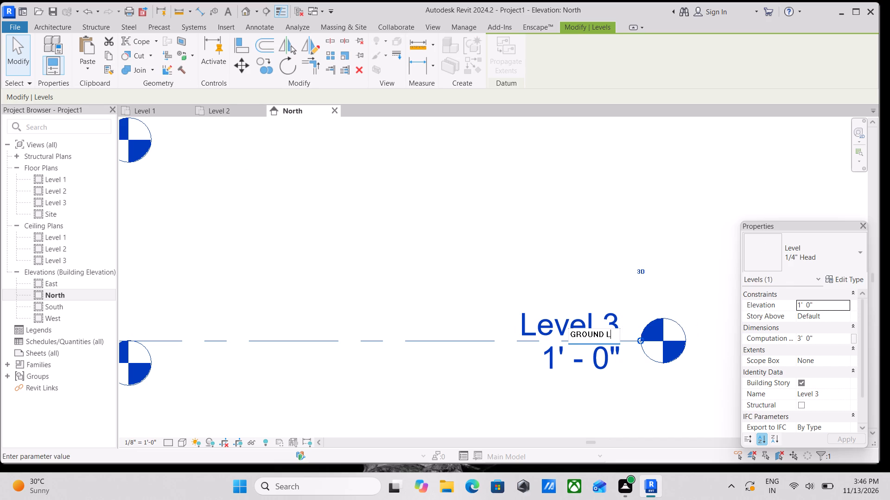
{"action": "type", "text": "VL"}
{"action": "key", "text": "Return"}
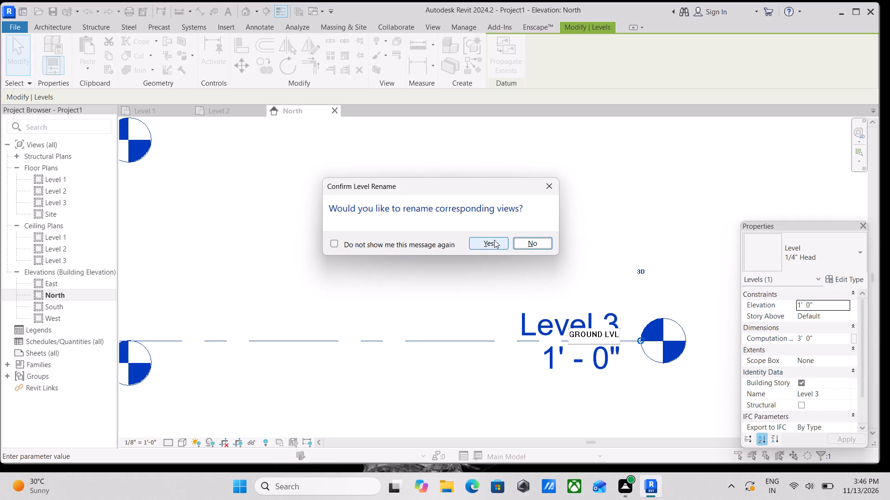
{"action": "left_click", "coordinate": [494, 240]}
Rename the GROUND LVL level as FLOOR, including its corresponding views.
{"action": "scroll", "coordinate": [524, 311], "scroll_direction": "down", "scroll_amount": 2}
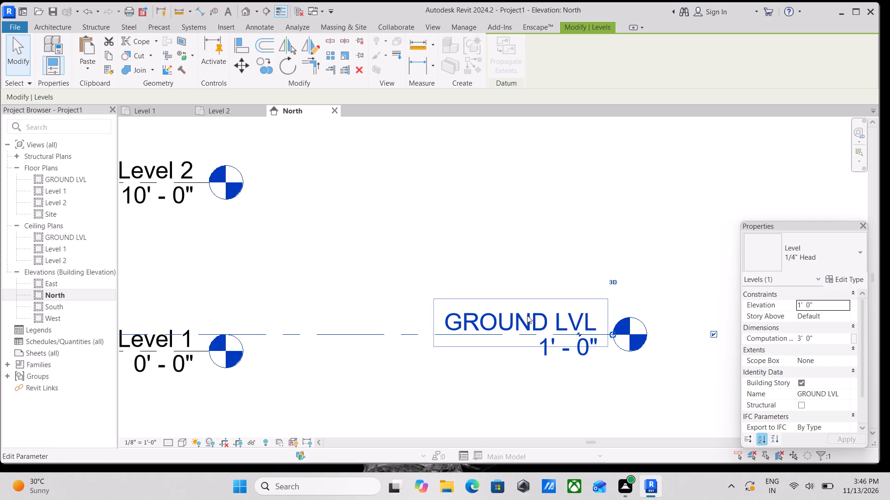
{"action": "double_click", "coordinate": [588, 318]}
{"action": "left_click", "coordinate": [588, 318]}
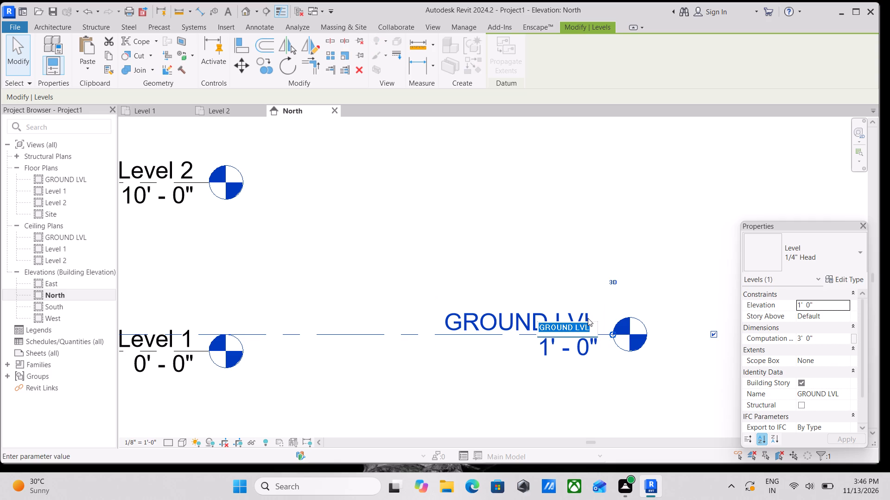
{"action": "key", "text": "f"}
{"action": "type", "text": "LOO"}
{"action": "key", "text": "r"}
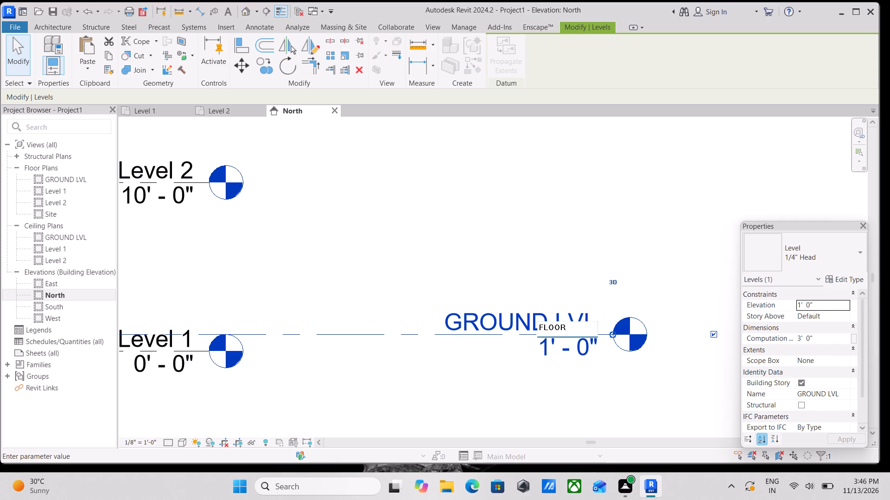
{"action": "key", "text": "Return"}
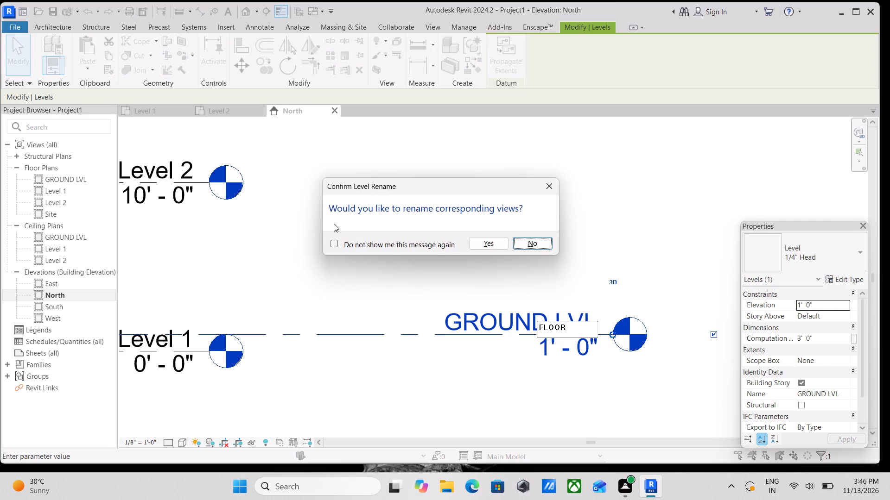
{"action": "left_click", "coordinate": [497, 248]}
Rename the FLOOR level as GROUND FLOOR, including its corresponding views.
{"action": "scroll", "coordinate": [386, 355], "scroll_direction": "down", "scroll_amount": 1}
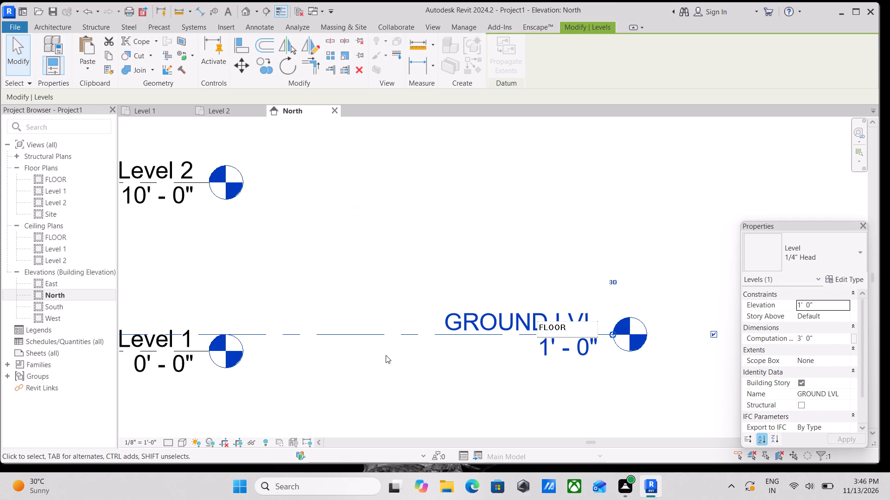
{"action": "scroll", "coordinate": [386, 355], "scroll_direction": "down", "scroll_amount": 1}
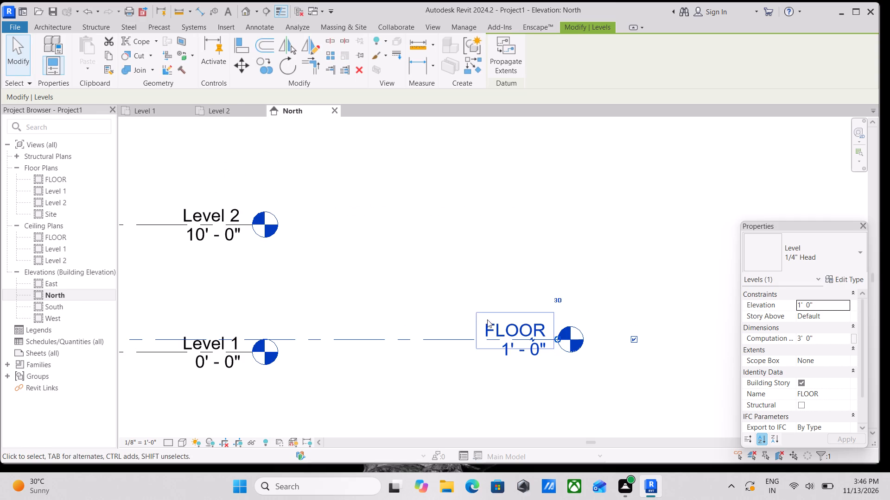
{"action": "double_click", "coordinate": [489, 321]}
{"action": "left_click", "coordinate": [491, 322]}
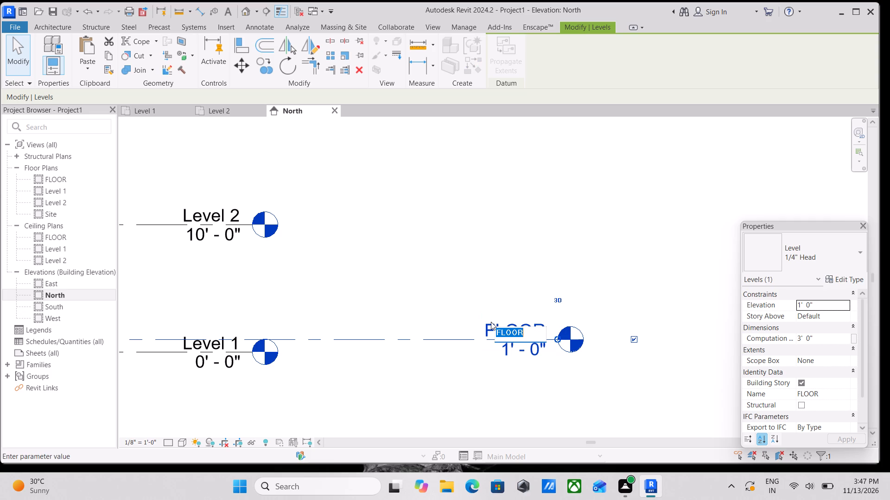
{"action": "type", "text": "GROUND FLOO"}
{"action": "key", "text": "r"}
{"action": "key", "text": "Return"}
{"action": "left_click", "coordinate": [480, 238]}
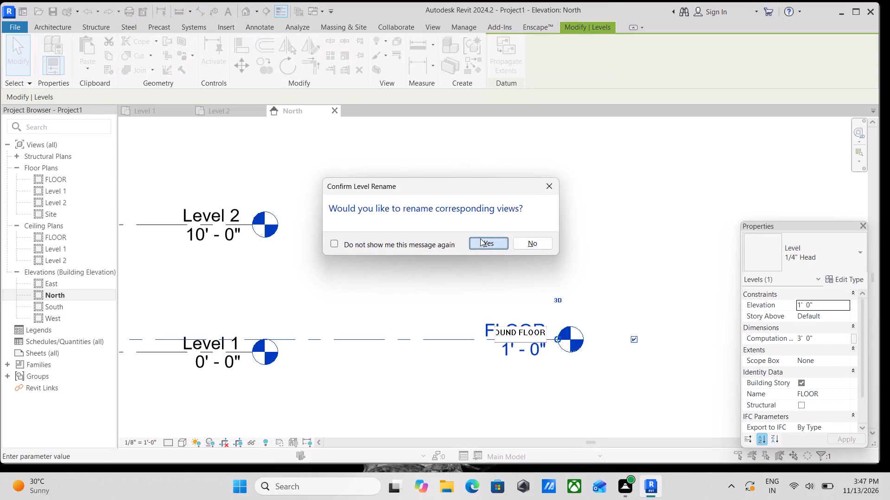
Rename Level 1 as GROUND LEVEL and rename its corresponding views to match.
{"action": "scroll", "coordinate": [197, 345], "scroll_direction": "up", "scroll_amount": 4}
{"action": "left_click", "coordinate": [225, 341]}
{"action": "left_click", "coordinate": [225, 341]}
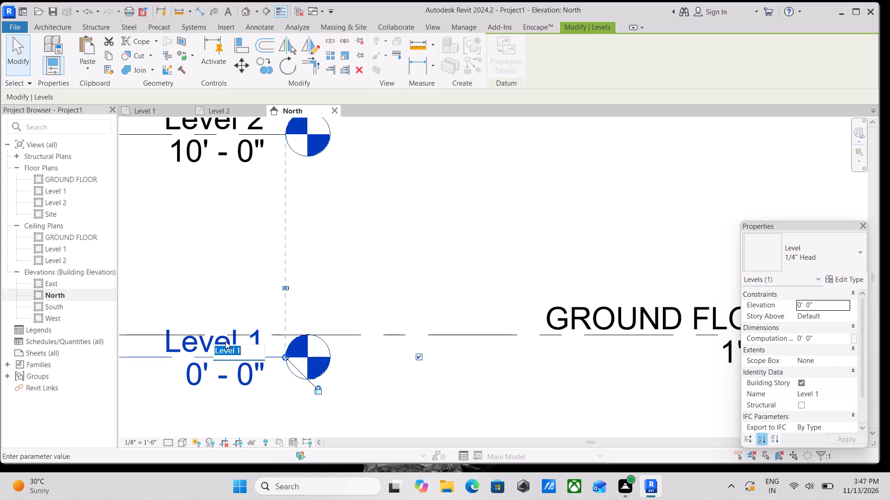
{"action": "key", "text": "g"}
{"action": "type", "text": "ROUND"}
{"action": "key", "text": "space"}
{"action": "key", "text": "l"}
{"action": "type", "text": "EVE"}
{"action": "key", "text": "l"}
{"action": "scroll", "coordinate": [239, 372], "scroll_direction": "down", "scroll_amount": 3}
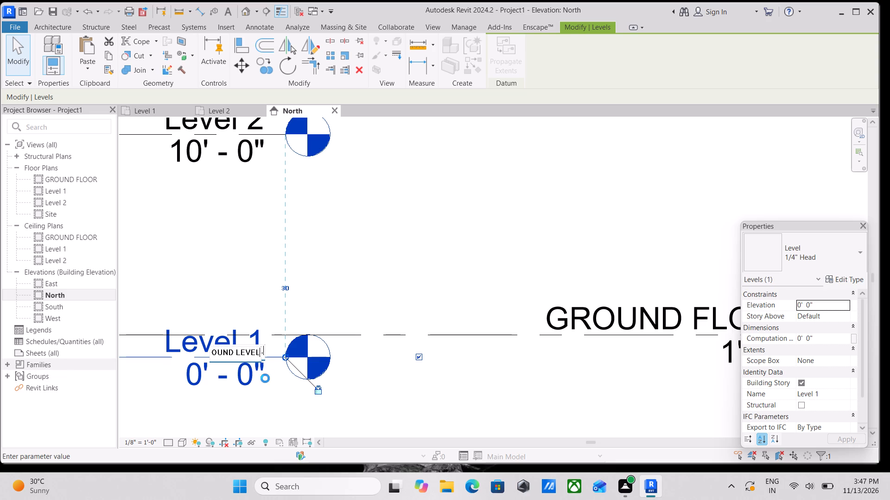
{"action": "key", "text": "Return"}
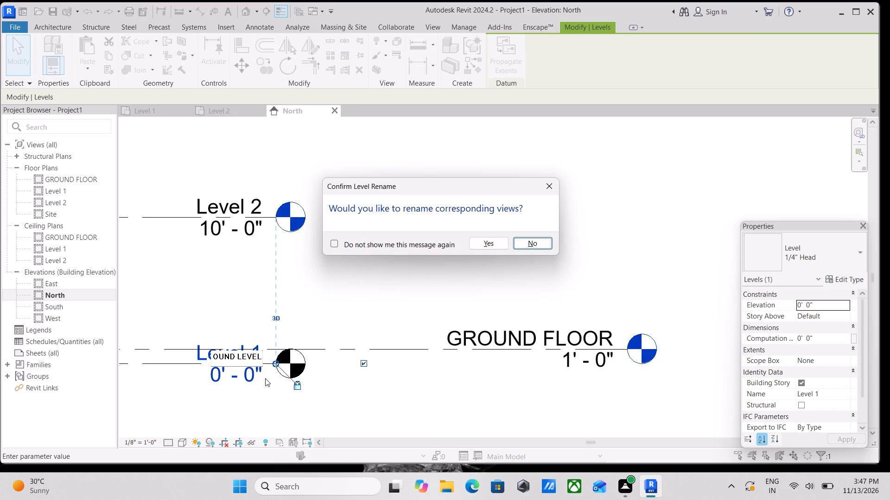
{"action": "left_click", "coordinate": [488, 244]}
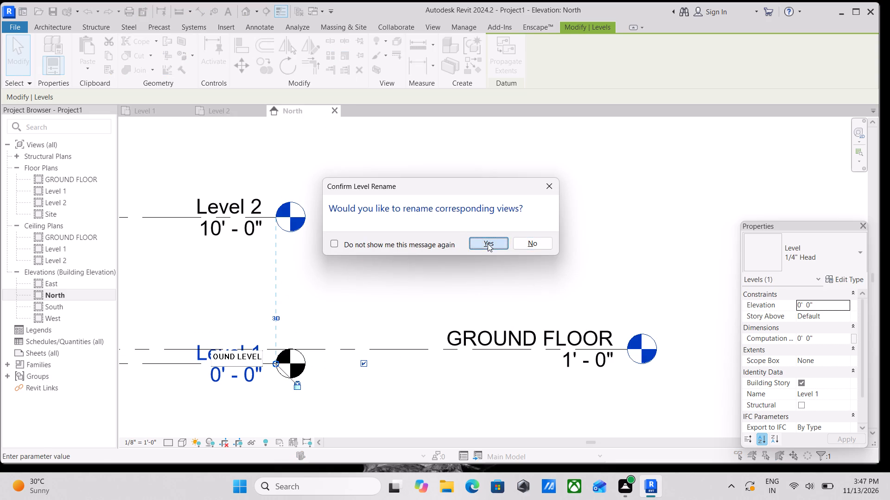
Examine the heads and names of the GROUND LEVEL, GROUND FLOOR and Level 2 lines in the North elevation.
{"action": "scroll", "coordinate": [332, 294], "scroll_direction": "down", "scroll_amount": 3}
{"action": "middle_click_drag", "start_coordinate": [368, 294], "coordinate": [420, 321]}
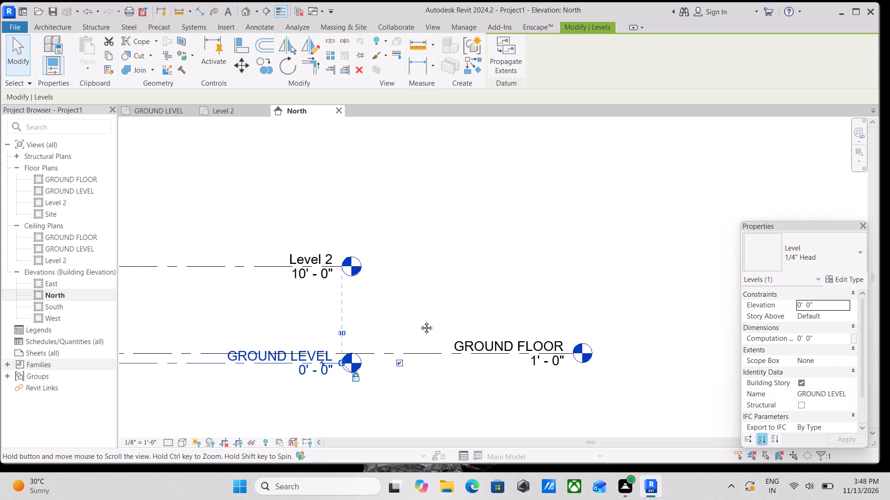
{"action": "middle_click_drag", "start_coordinate": [420, 321], "coordinate": [453, 341]}
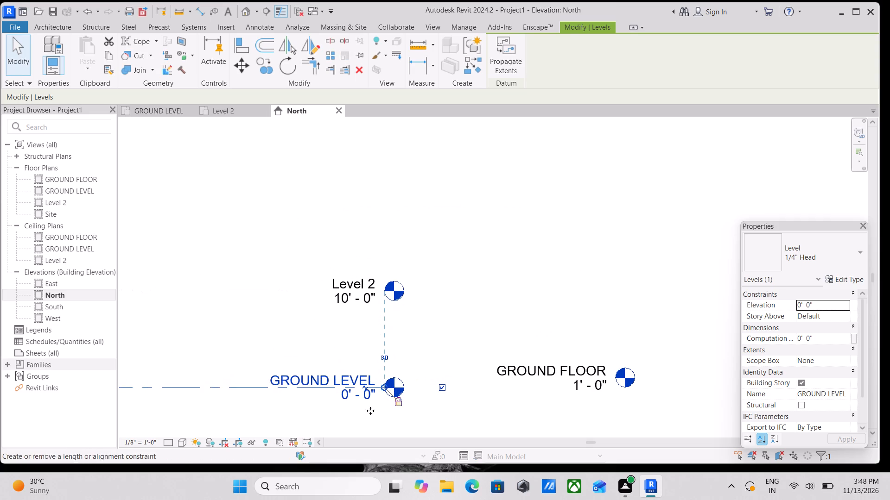
{"action": "scroll", "coordinate": [369, 412], "scroll_direction": "up", "scroll_amount": 5}
{"action": "scroll", "coordinate": [396, 356], "scroll_direction": "down", "scroll_amount": 3}
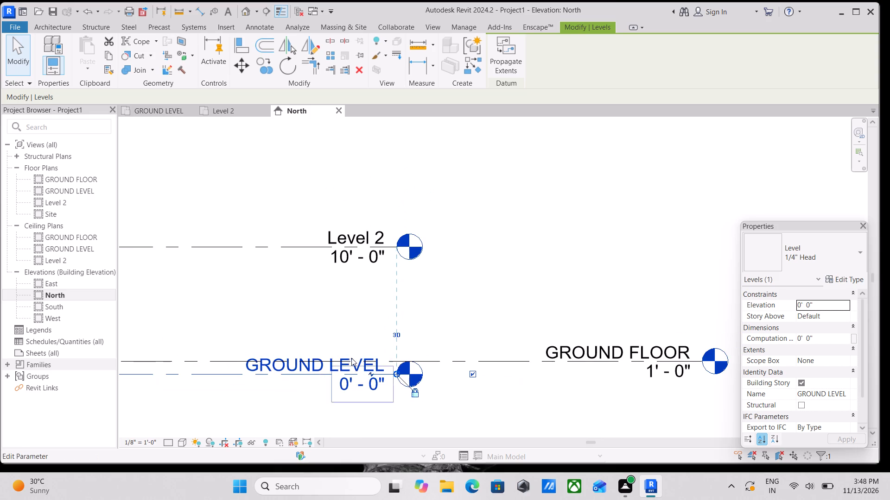
{"action": "scroll", "coordinate": [351, 355], "scroll_direction": "down", "scroll_amount": 2}
{"action": "scroll", "coordinate": [376, 393], "scroll_direction": "up", "scroll_amount": 2}
{"action": "middle_click_drag", "start_coordinate": [374, 378], "coordinate": [414, 405]}
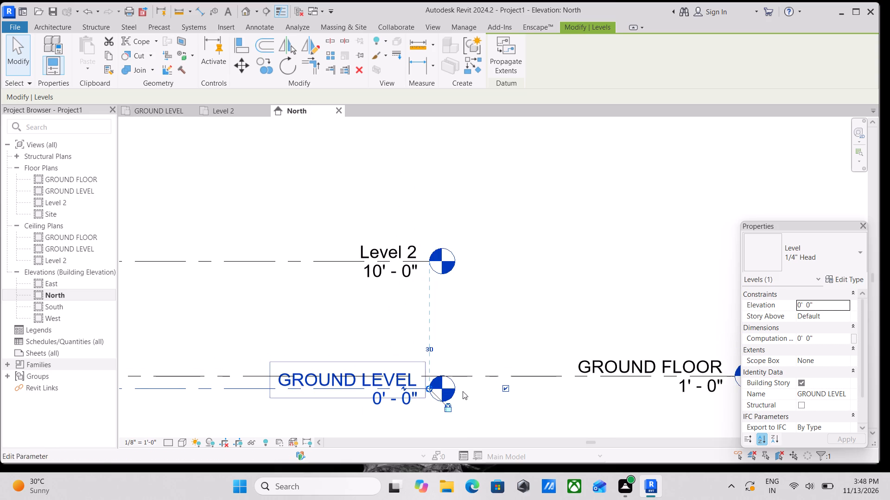
Rename Level 2 as FIRST FLOOR, including its corresponding views.
{"action": "scroll", "coordinate": [436, 376], "scroll_direction": "down", "scroll_amount": 1}
{"action": "middle_click_drag", "start_coordinate": [436, 376], "coordinate": [464, 418]}
{"action": "double_click", "coordinate": [420, 305]}
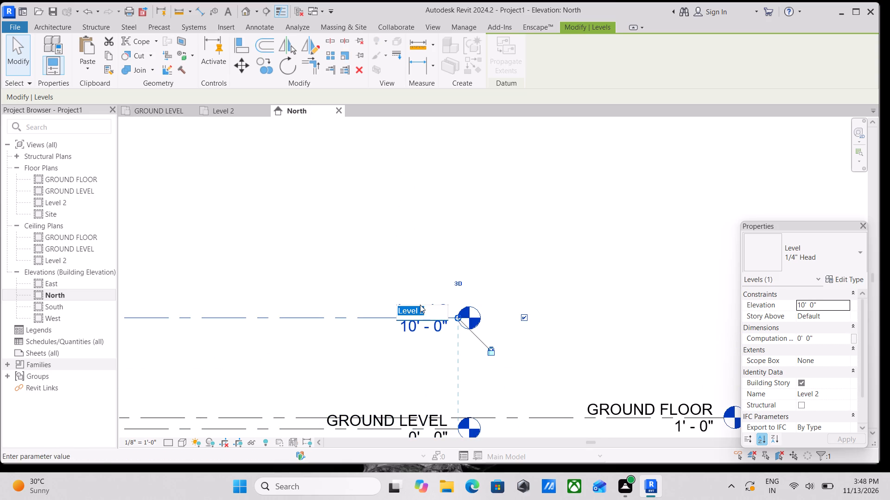
{"action": "key", "text": "s"}
{"action": "key", "text": "BackSpace"}
{"action": "type", "text": "FIRST"}
{"action": "key", "text": "space"}
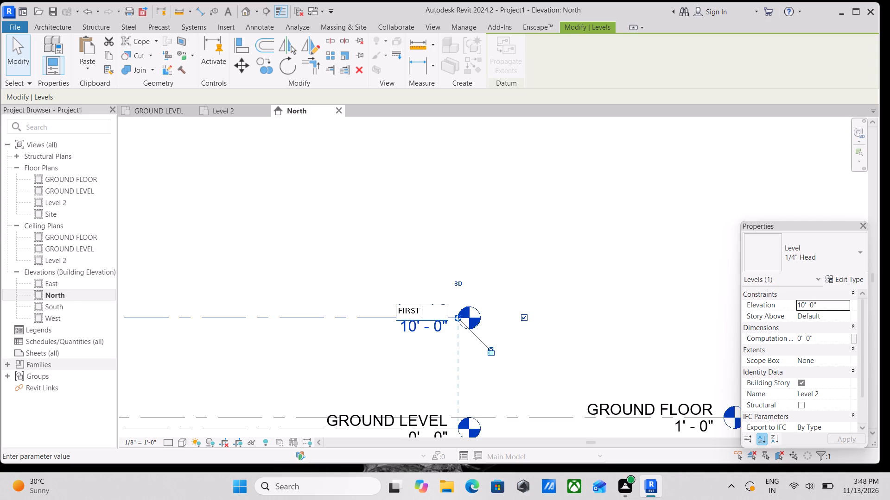
{"action": "key", "text": "f"}
{"action": "type", "text": "LOO"}
{"action": "key", "text": "r"}
{"action": "scroll", "coordinate": [411, 391], "scroll_direction": "down", "scroll_amount": 2}
{"action": "key", "text": "Return"}
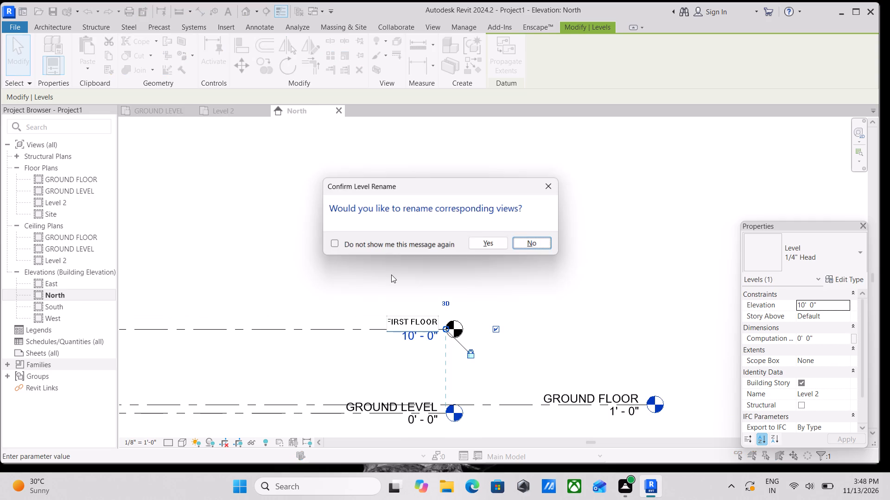
{"action": "left_click", "coordinate": [492, 245]}
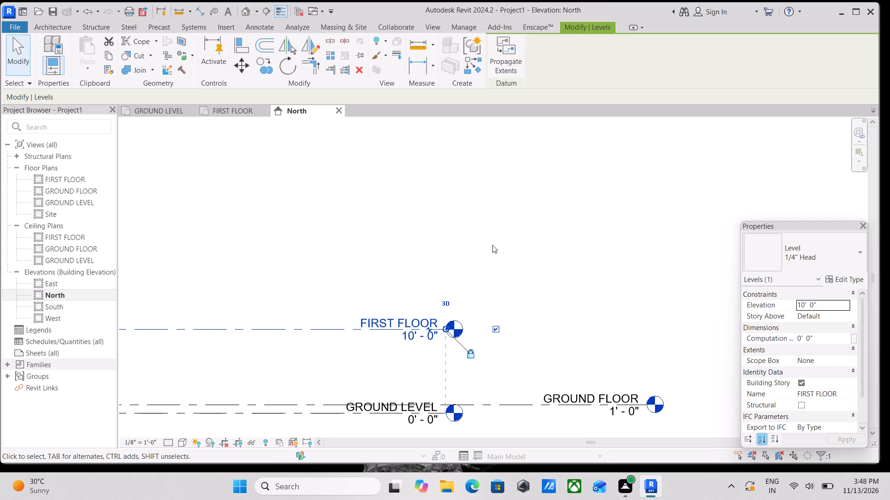
Create a level 10' above FIRST FLOOR by picking the FIRST FLOOR line with a 10' offset.
{"action": "scroll", "coordinate": [391, 333], "scroll_direction": "down", "scroll_amount": 2}
{"action": "scroll", "coordinate": [329, 342], "scroll_direction": "down", "scroll_amount": 1}
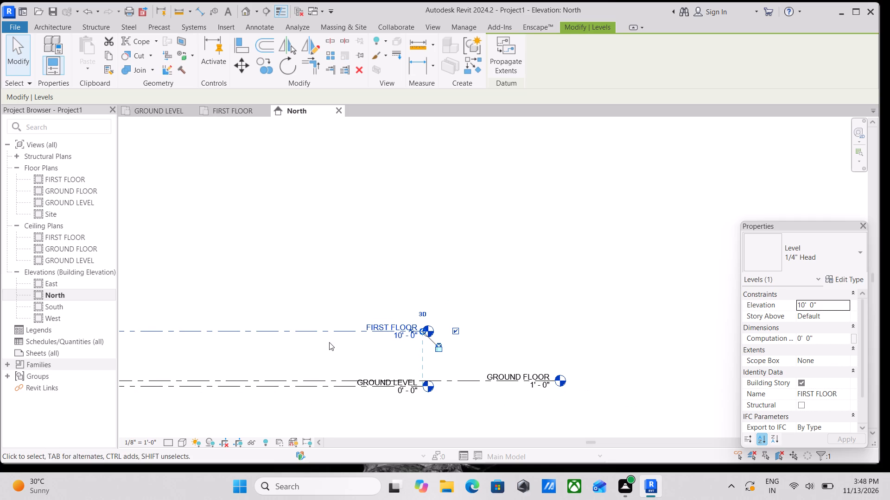
{"action": "scroll", "coordinate": [275, 351], "scroll_direction": "down", "scroll_amount": 1}
{"action": "middle_click_drag", "start_coordinate": [277, 351], "coordinate": [343, 369]}
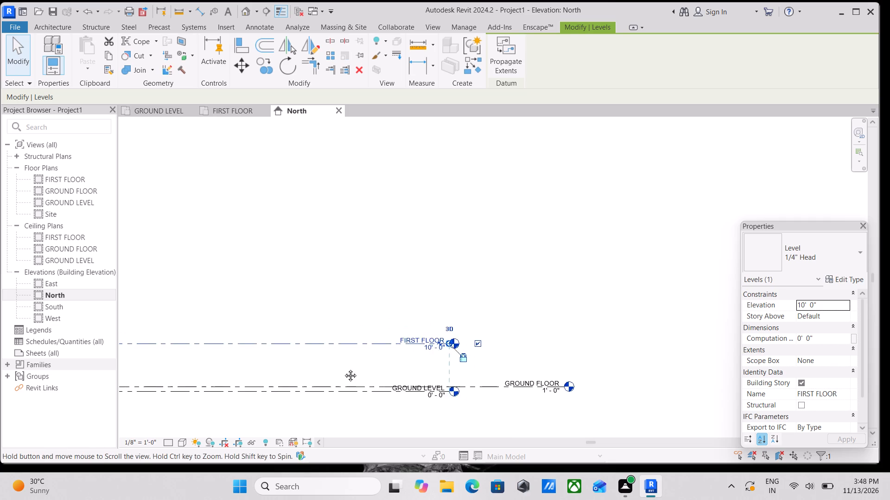
{"action": "middle_click_drag", "start_coordinate": [343, 369], "coordinate": [432, 388]}
{"action": "type", "text": "LL"}
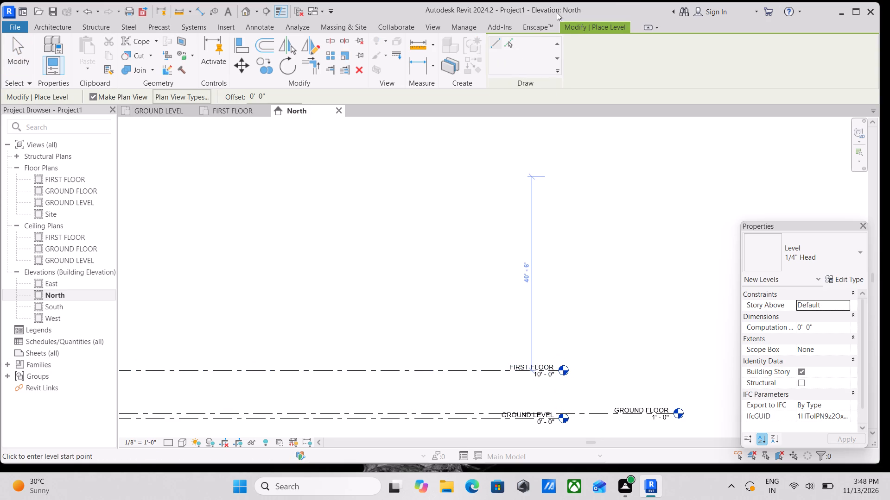
{"action": "left_click", "coordinate": [506, 44]}
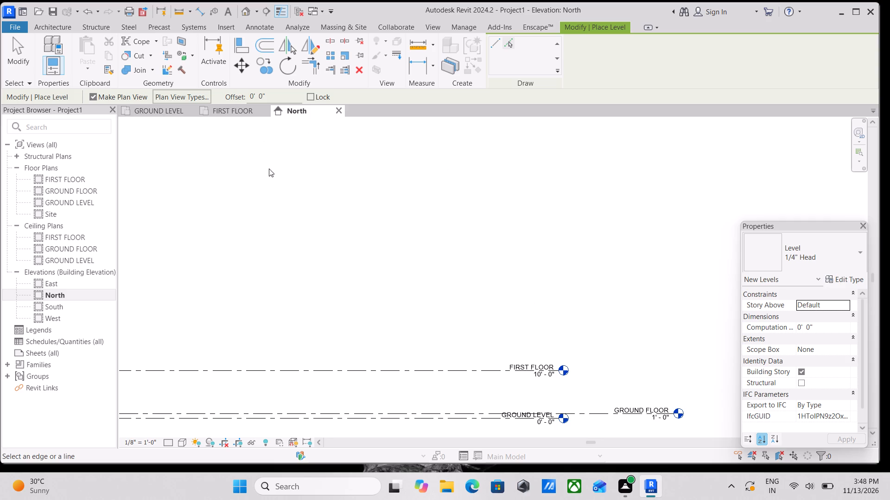
{"action": "left_click", "coordinate": [510, 43]}
{"action": "left_click_drag", "start_coordinate": [272, 91], "coordinate": [219, 105]}
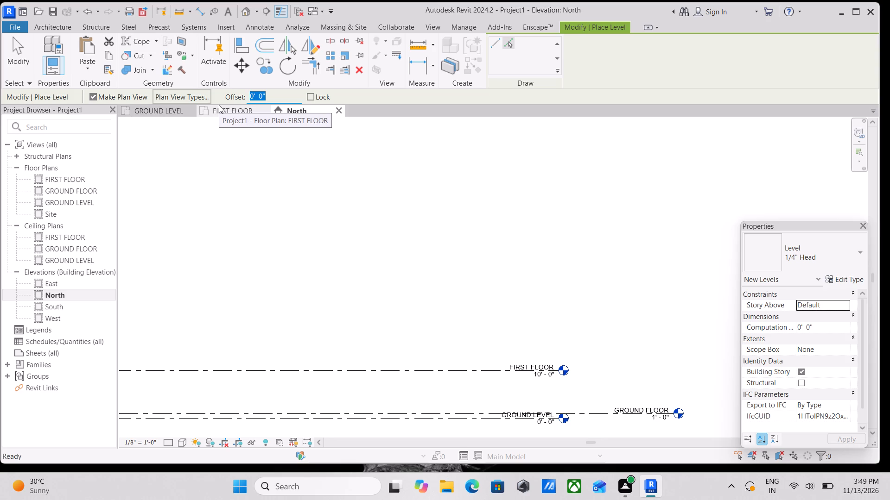
{"action": "key", "text": "1"}
{"action": "type", "text": "0'"}
{"action": "key", "text": "Return"}
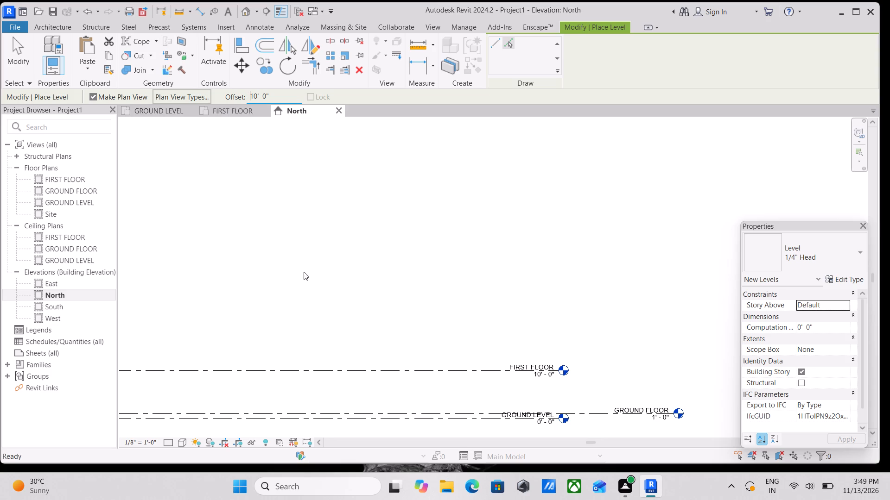
{"action": "left_click", "coordinate": [329, 367]}
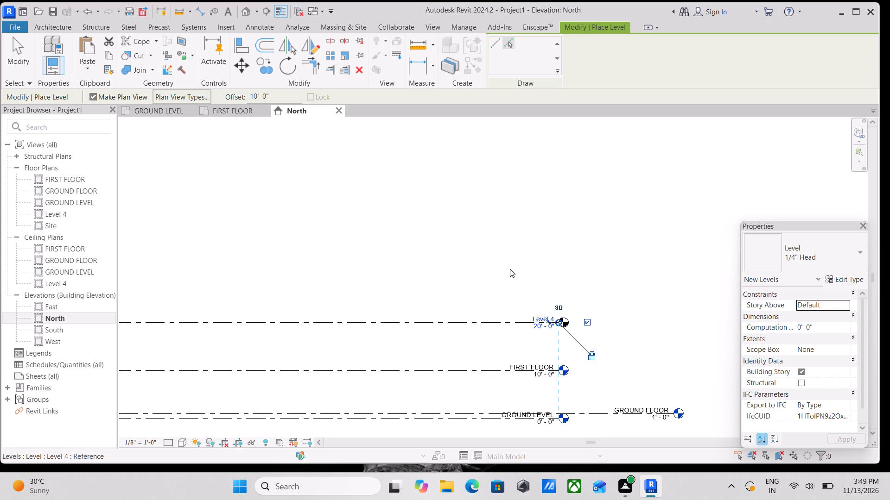
{"action": "key", "text": "Escape"}
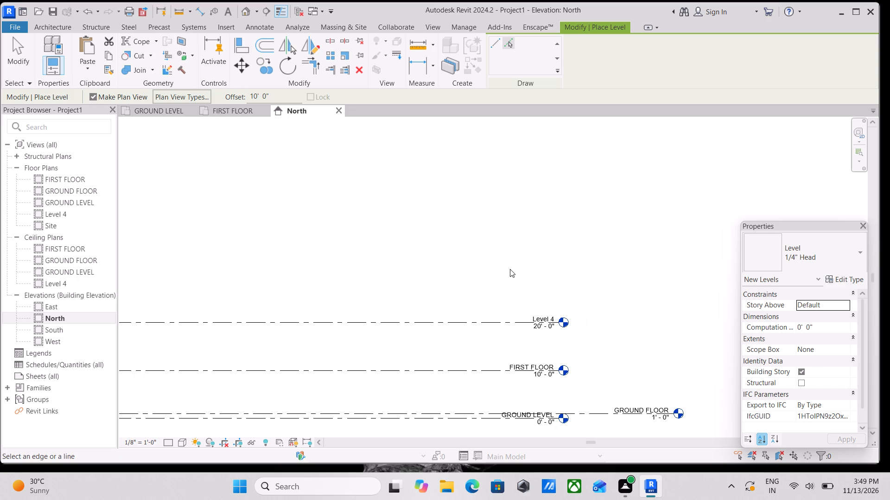
{"action": "scroll", "coordinate": [548, 329], "scroll_direction": "up", "scroll_amount": 2}
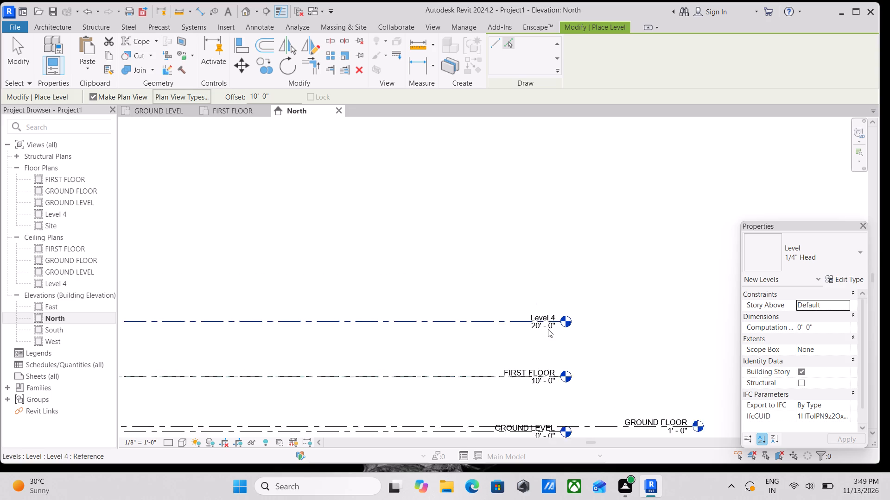
{"action": "scroll", "coordinate": [548, 329], "scroll_direction": "up", "scroll_amount": 5}
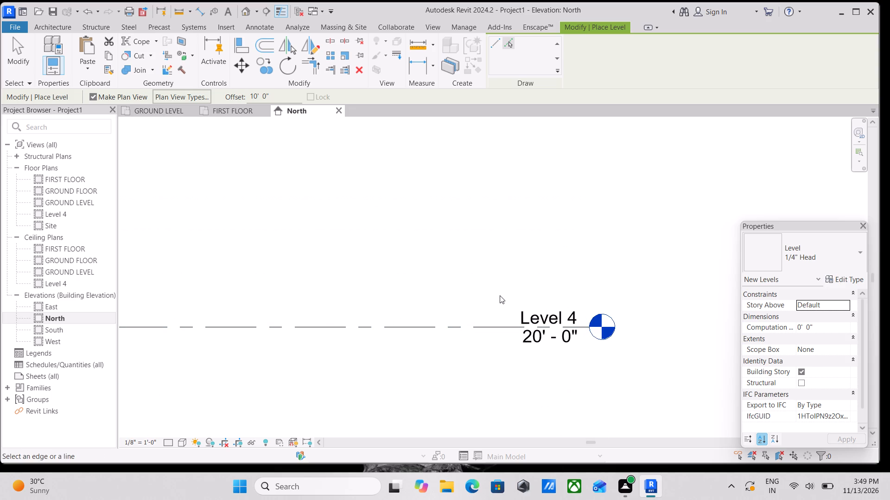
{"action": "key", "text": "Escape"}
{"action": "key", "text": "Escape"}
{"action": "key", "text": "Escape"}
{"action": "key", "text": "Escape"}
{"action": "key", "text": "Escape"}
{"action": "key", "text": "Escape"}
{"action": "key", "text": "Escape"}
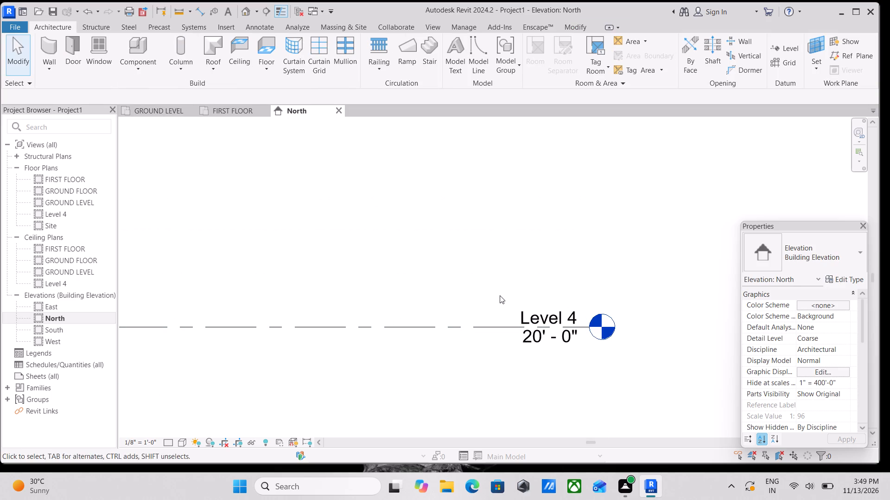
Rename the new level above FIRST FLOOR as SECOND FLOOR, including its corresponding views.
{"action": "scroll", "coordinate": [568, 312], "scroll_direction": "up", "scroll_amount": 3}
{"action": "double_click", "coordinate": [570, 318]}
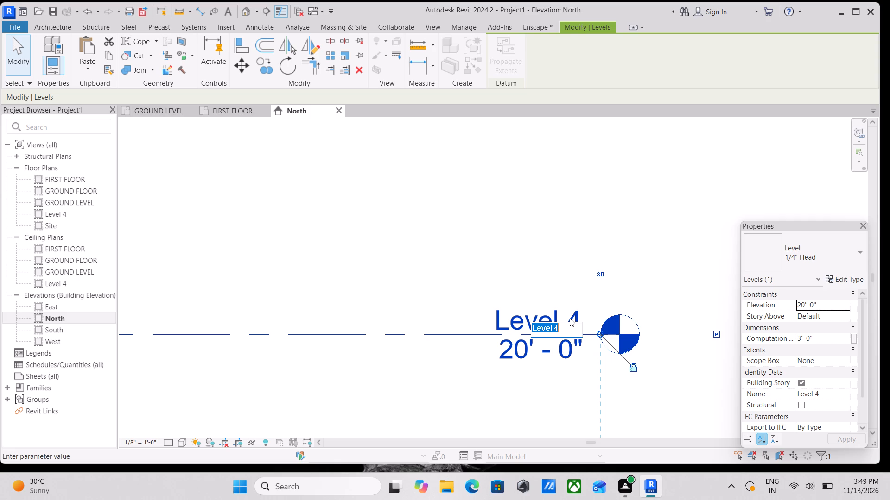
{"action": "type", "text": "SECOND"}
{"action": "key", "text": "space"}
{"action": "type", "text": "FLOO"}
{"action": "key", "text": "r"}
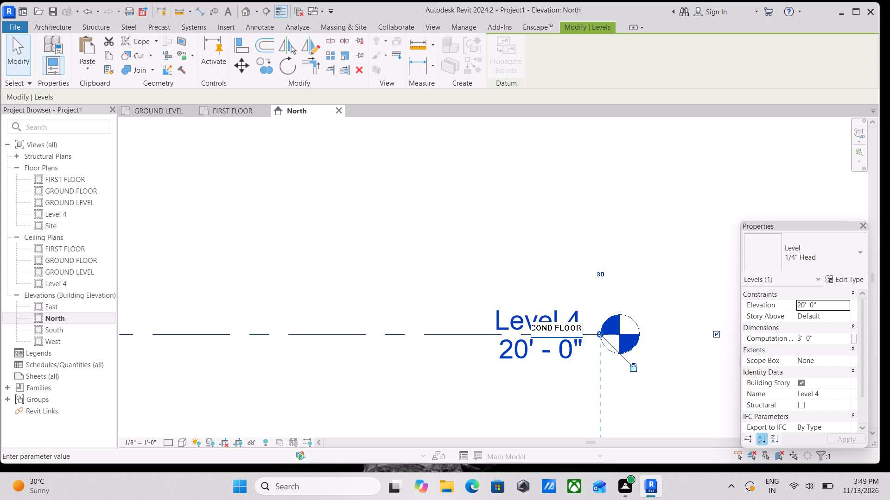
{"action": "key", "text": "Return"}
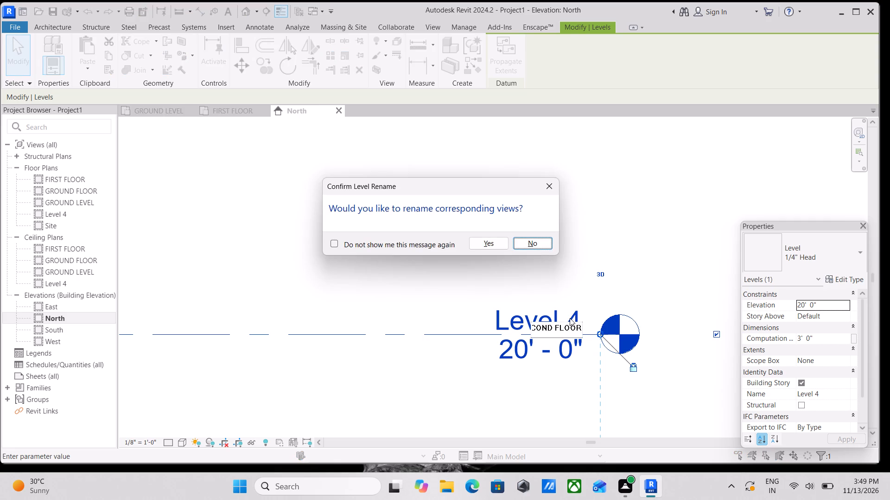
{"action": "left_click", "coordinate": [485, 242]}
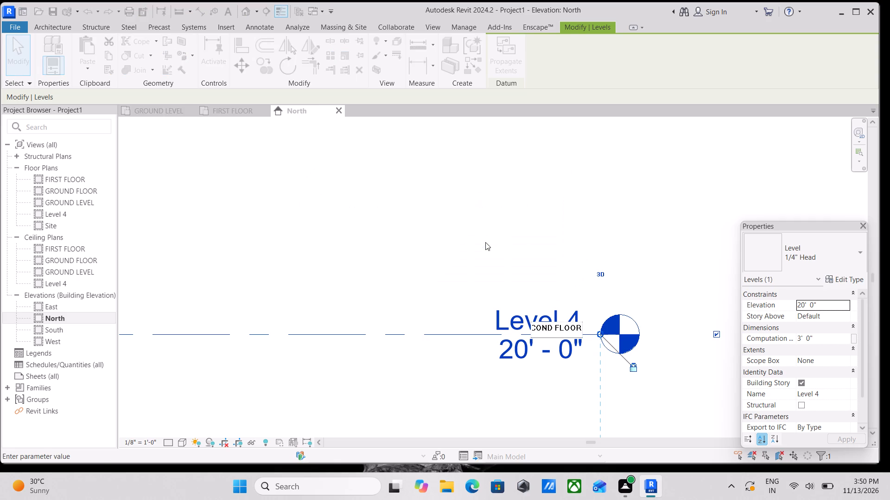
Examine the spacing and names of the four level lines in the North elevation.
{"action": "scroll", "coordinate": [437, 342], "scroll_direction": "down", "scroll_amount": 2}
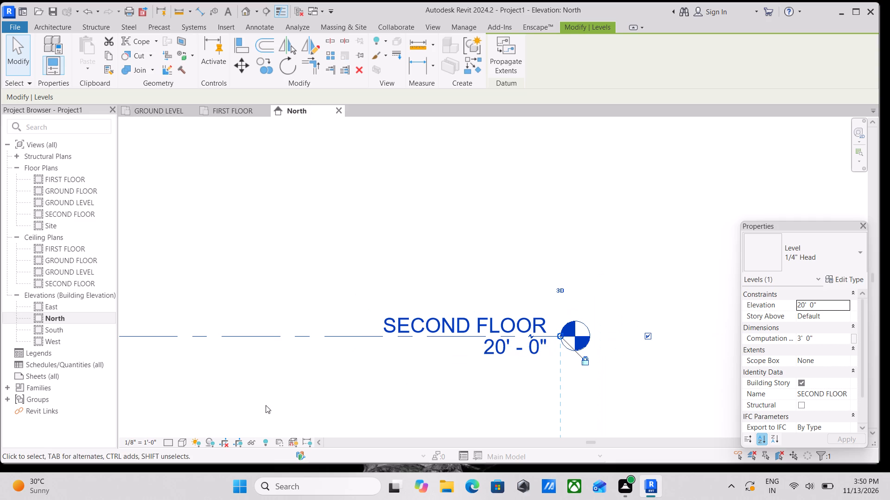
{"action": "scroll", "coordinate": [409, 379], "scroll_direction": "down", "scroll_amount": 3}
{"action": "scroll", "coordinate": [372, 379], "scroll_direction": "down", "scroll_amount": 3}
{"action": "middle_click_drag", "start_coordinate": [359, 378], "coordinate": [469, 329]}
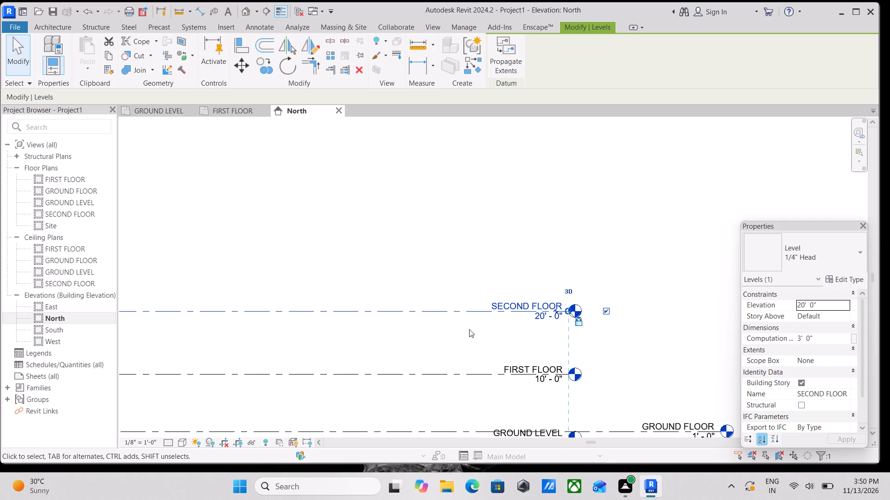
{"action": "scroll", "coordinate": [387, 336], "scroll_direction": "down", "scroll_amount": 2}
{"action": "middle_click_drag", "start_coordinate": [387, 335], "coordinate": [494, 292]}
{"action": "scroll", "coordinate": [386, 344], "scroll_direction": "up", "scroll_amount": 1}
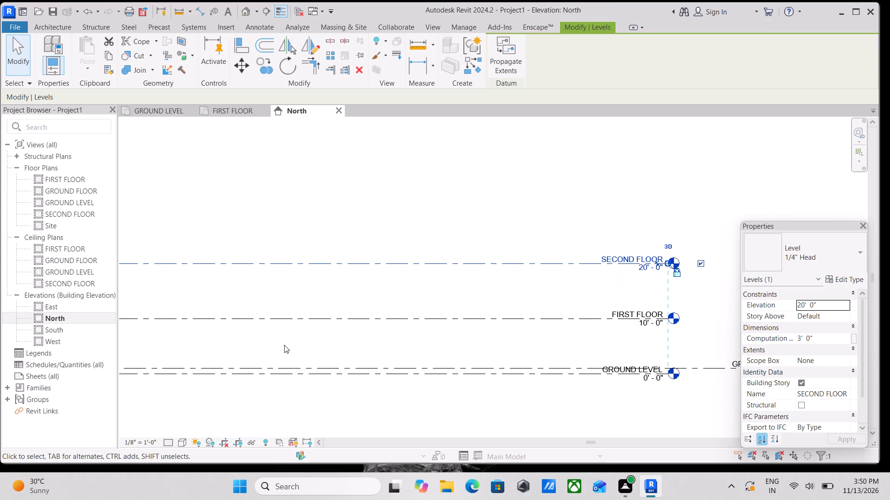
{"action": "middle_click_drag", "start_coordinate": [277, 345], "coordinate": [384, 324]}
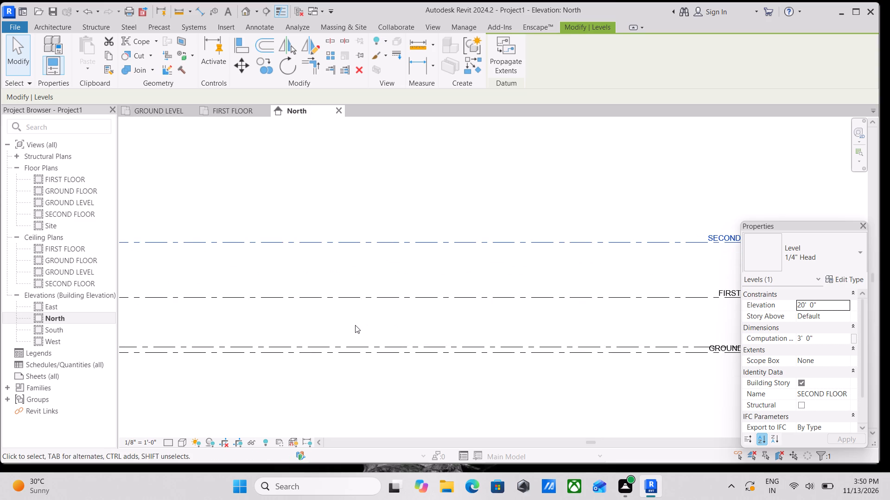
{"action": "scroll", "coordinate": [355, 325], "scroll_direction": "up", "scroll_amount": 5}
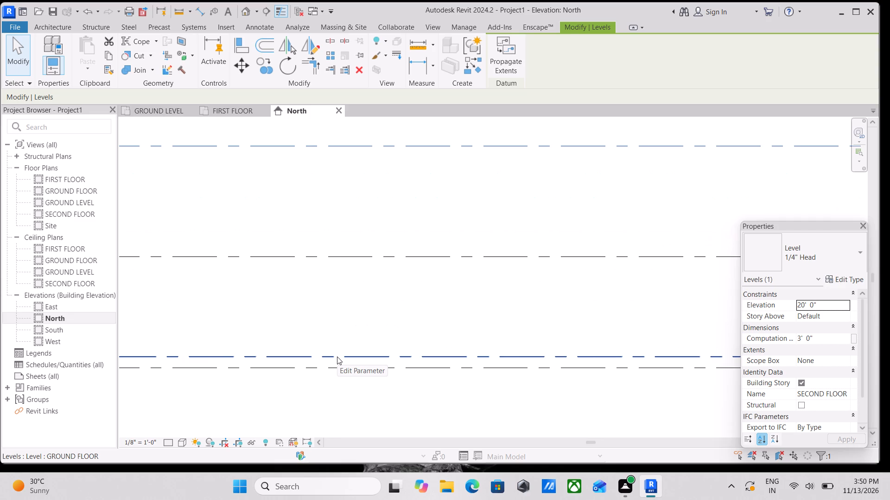
{"action": "scroll", "coordinate": [337, 356], "scroll_direction": "up", "scroll_amount": 2}
{"action": "scroll", "coordinate": [337, 356], "scroll_direction": "down", "scroll_amount": 2}
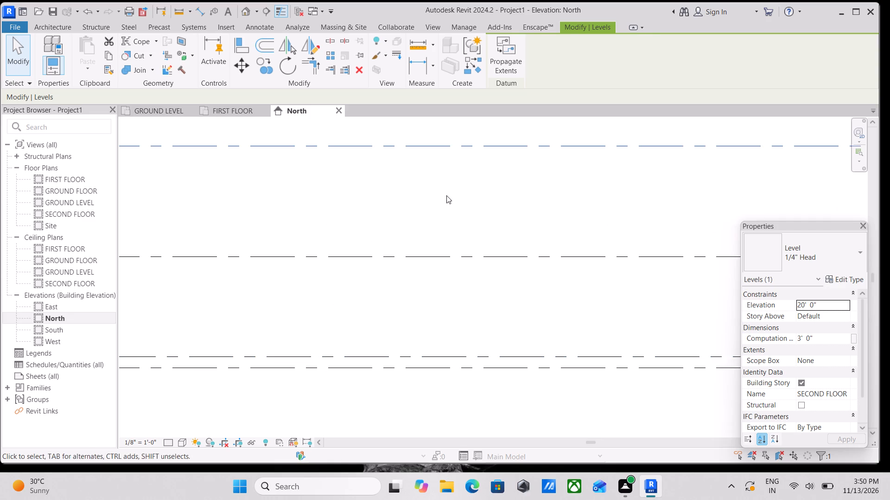
{"action": "scroll", "coordinate": [401, 253], "scroll_direction": "down", "scroll_amount": 7}
{"action": "scroll", "coordinate": [666, 290], "scroll_direction": "up", "scroll_amount": 3}
{"action": "scroll", "coordinate": [416, 325], "scroll_direction": "up", "scroll_amount": 2}
{"action": "scroll", "coordinate": [264, 312], "scroll_direction": "up", "scroll_amount": 2}
{"action": "middle_click_drag", "start_coordinate": [264, 312], "coordinate": [397, 325]}
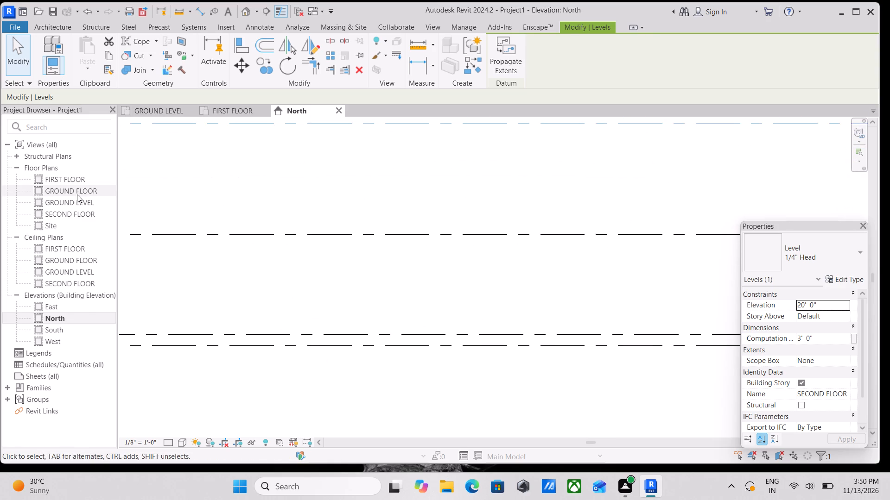
{"action": "scroll", "coordinate": [277, 318], "scroll_direction": "down", "scroll_amount": 5}
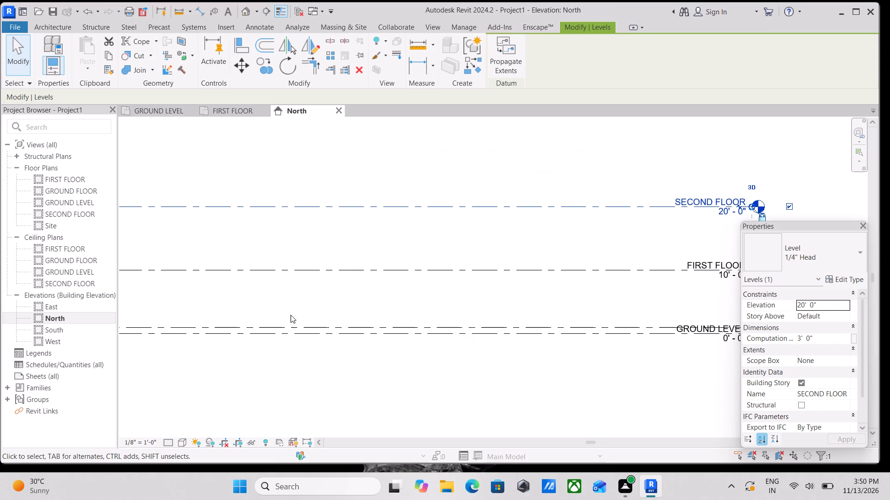
{"action": "scroll", "coordinate": [291, 315], "scroll_direction": "down", "scroll_amount": 1}
{"action": "scroll", "coordinate": [338, 307], "scroll_direction": "down", "scroll_amount": 1}
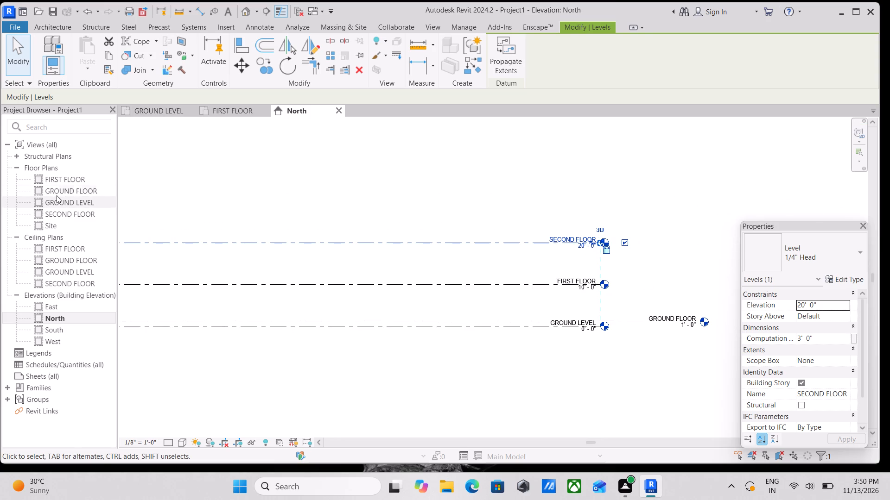
Open the GROUND FLOOR floor plan view.
{"action": "double_click", "coordinate": [57, 191]}
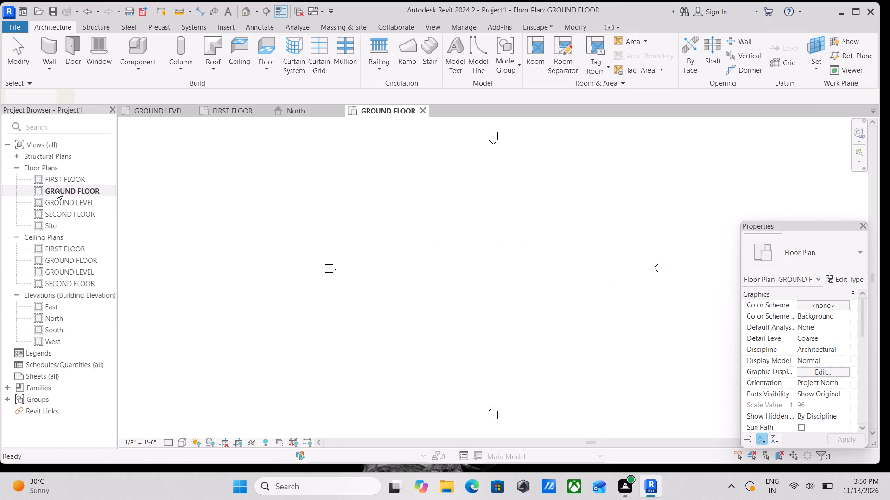
Start an image import in the GROUND FLOOR plan.
{"action": "scroll", "coordinate": [459, 319], "scroll_direction": "up", "scroll_amount": 1}
{"action": "middle_click_drag", "start_coordinate": [459, 319], "coordinate": [325, 412]}
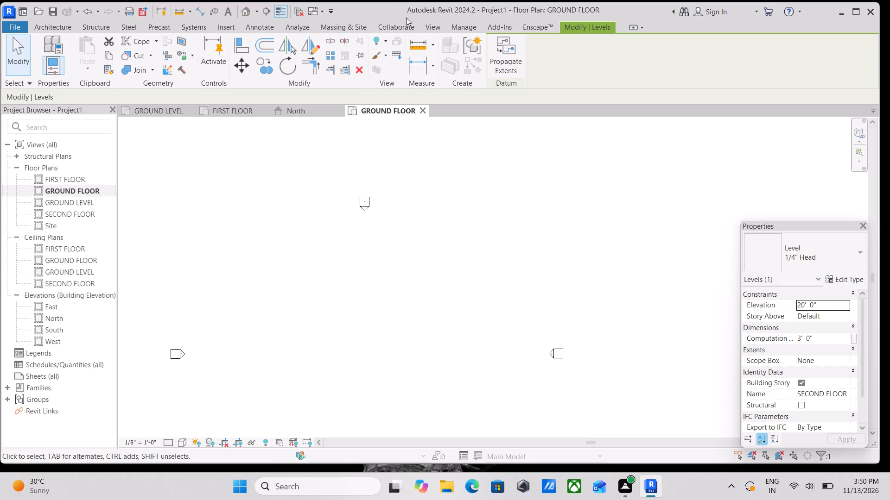
{"action": "left_click", "coordinate": [231, 25]}
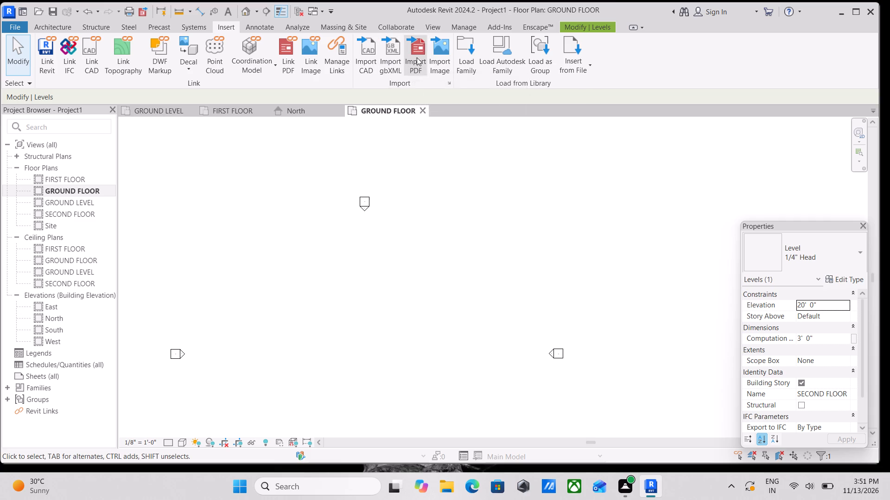
{"action": "left_click", "coordinate": [443, 56]}
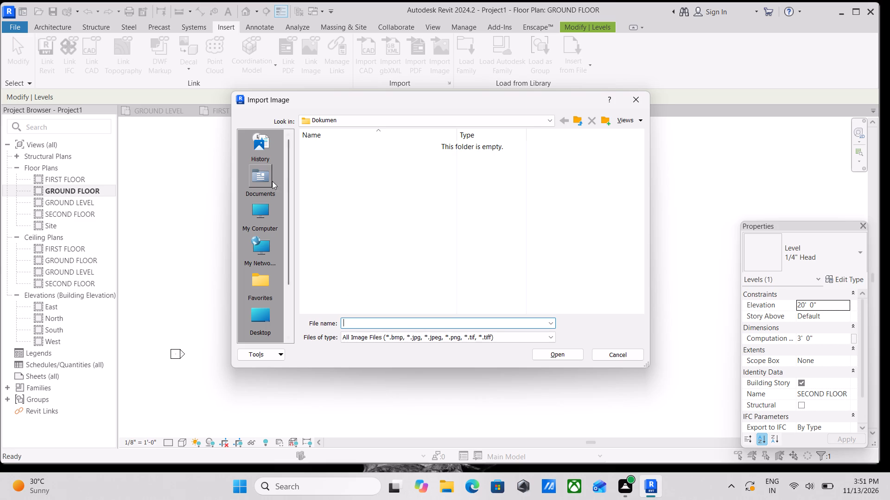
Look for the image to import in the file history, Documents and Downloads, selecting download (4) and download (5) in turn.
{"action": "left_click", "coordinate": [261, 162]}
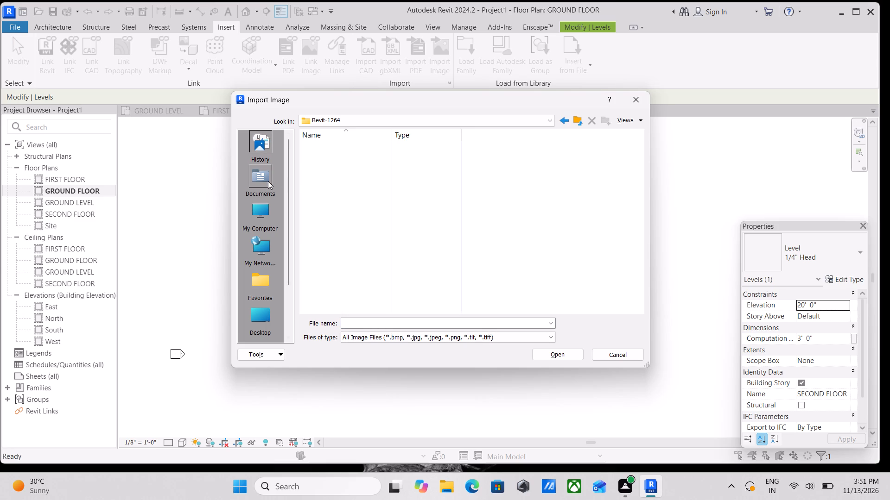
{"action": "left_click", "coordinate": [267, 183]}
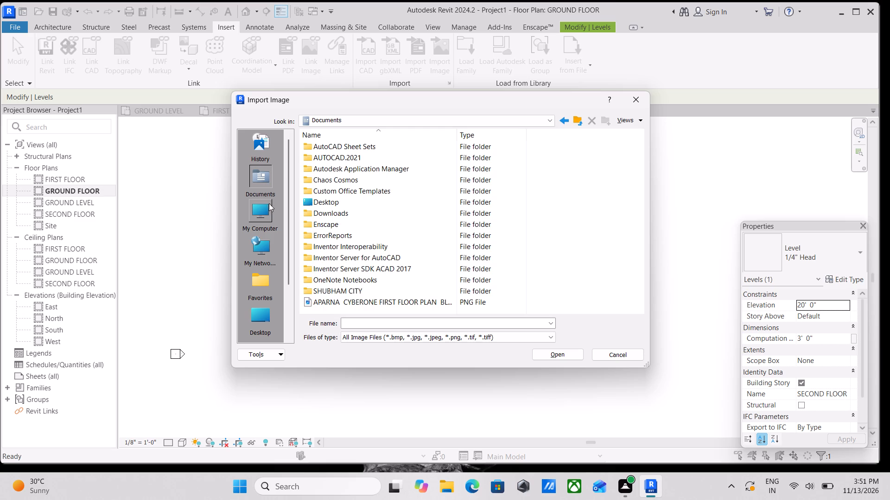
{"action": "scroll", "coordinate": [265, 216], "scroll_direction": "down", "scroll_amount": 1}
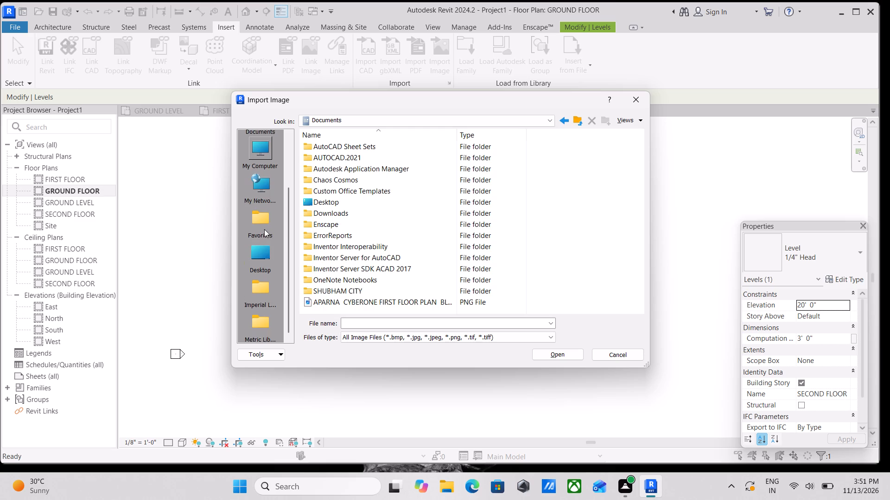
{"action": "double_click", "coordinate": [261, 251]}
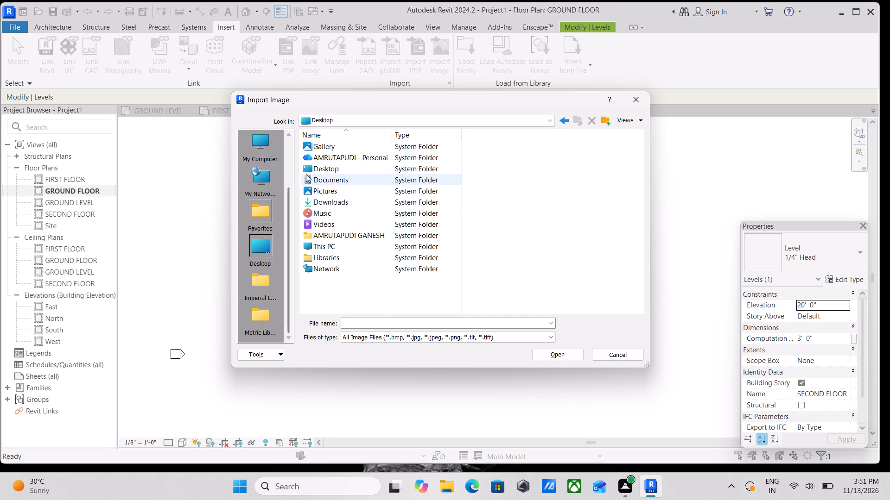
{"action": "double_click", "coordinate": [323, 202]}
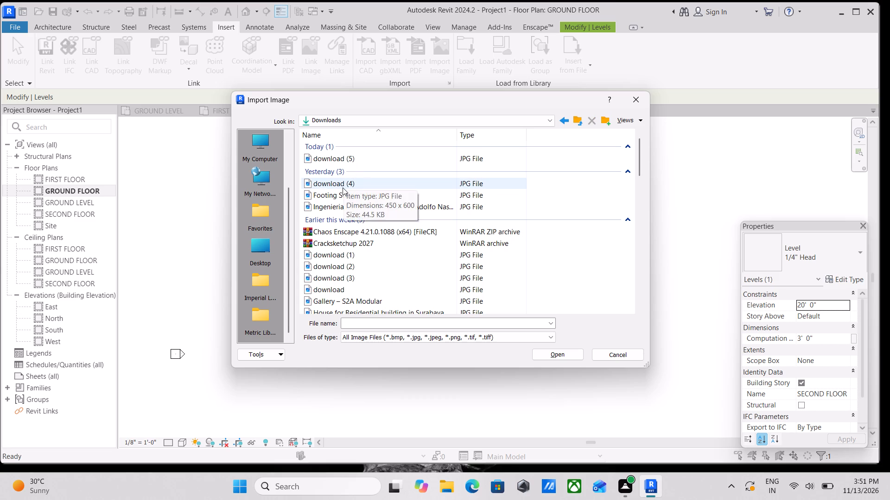
{"action": "left_click", "coordinate": [343, 187]}
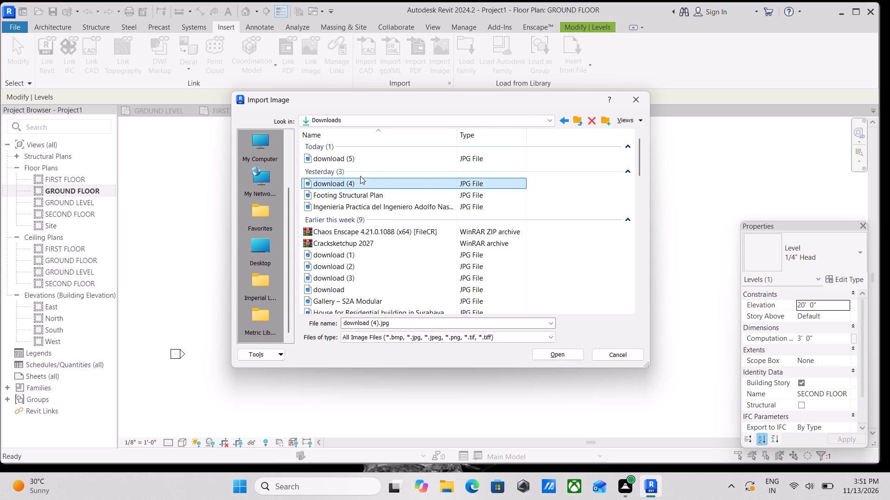
{"action": "left_click", "coordinate": [326, 160]}
{"action": "scroll", "coordinate": [326, 160], "scroll_direction": "up", "scroll_amount": 3}
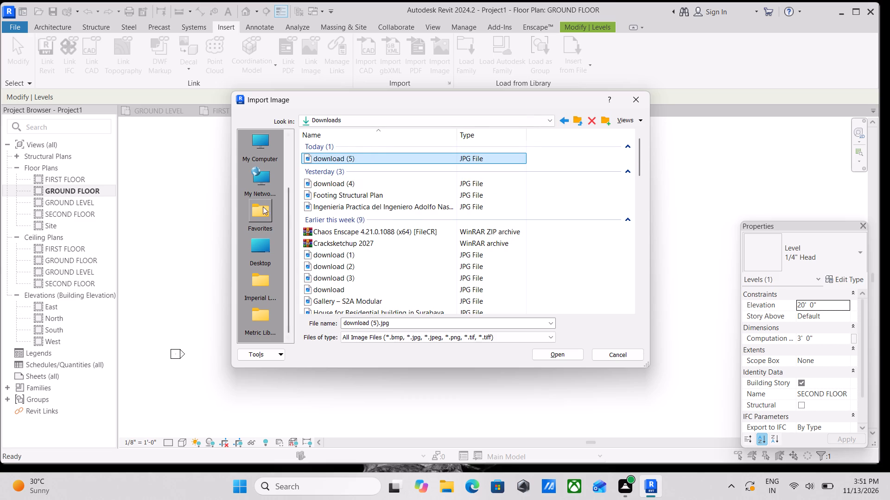
{"action": "scroll", "coordinate": [261, 204], "scroll_direction": "down", "scroll_amount": 1}
{"action": "scroll", "coordinate": [261, 277], "scroll_direction": "down", "scroll_amount": 2}
{"action": "scroll", "coordinate": [270, 195], "scroll_direction": "up", "scroll_amount": 2}
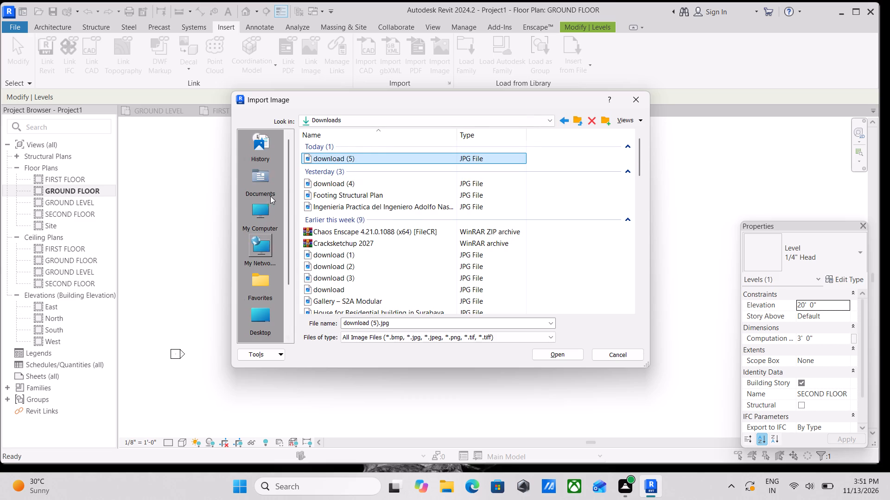
{"action": "scroll", "coordinate": [270, 196], "scroll_direction": "up", "scroll_amount": 1}
Examine the Documents folder, the recent image history and the older files in Downloads for the image to import.
{"action": "left_click", "coordinate": [268, 192]}
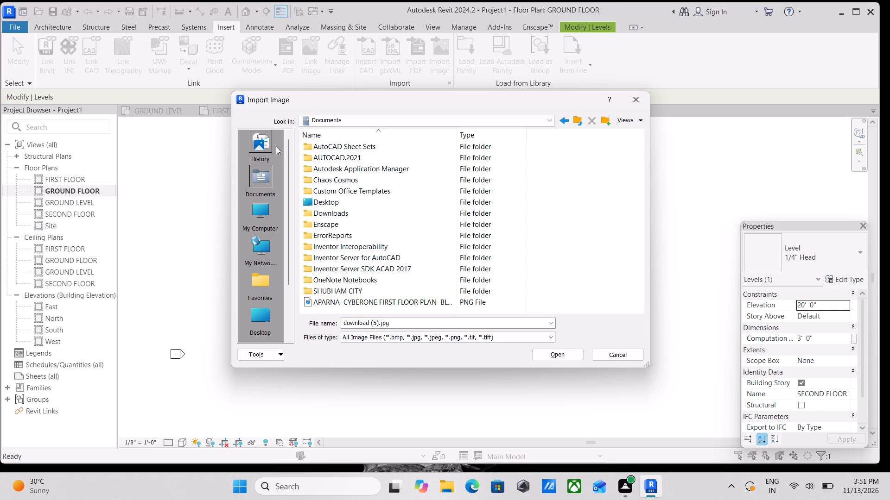
{"action": "scroll", "coordinate": [344, 240], "scroll_direction": "down", "scroll_amount": 3}
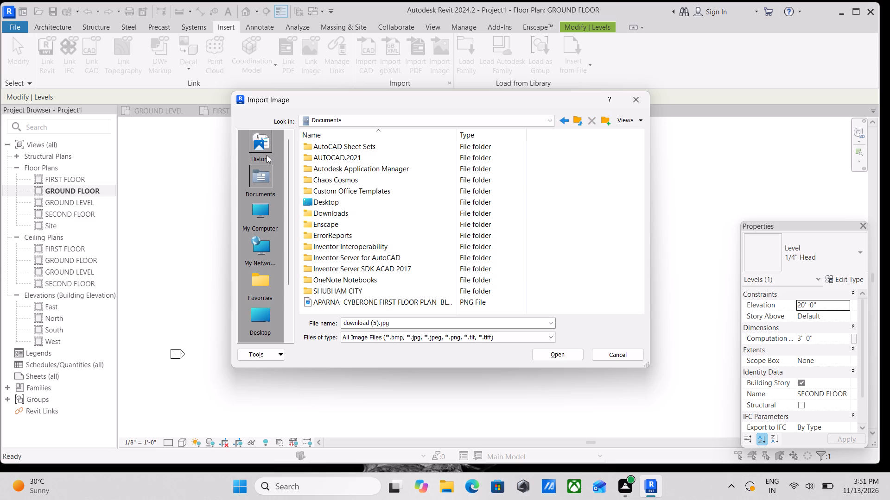
{"action": "left_click", "coordinate": [267, 155]}
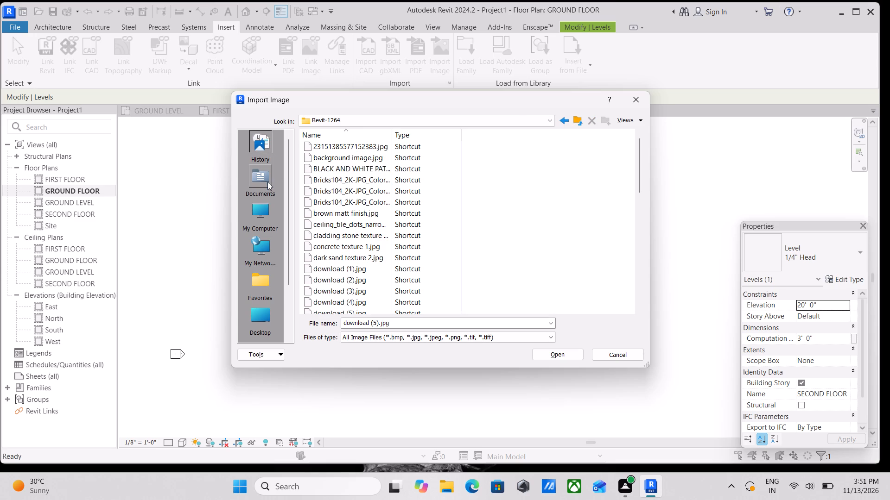
{"action": "scroll", "coordinate": [267, 184], "scroll_direction": "down", "scroll_amount": 2}
{"action": "scroll", "coordinate": [262, 224], "scroll_direction": "down", "scroll_amount": 2}
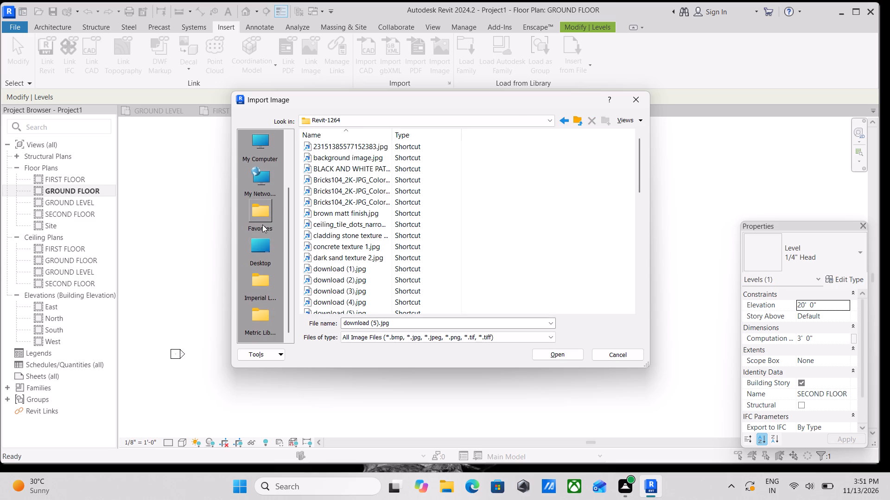
{"action": "double_click", "coordinate": [262, 245]}
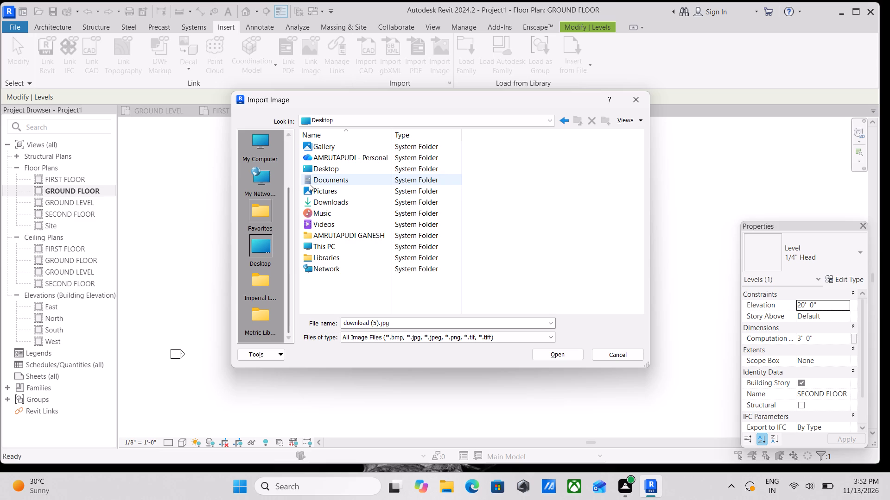
{"action": "double_click", "coordinate": [341, 200]}
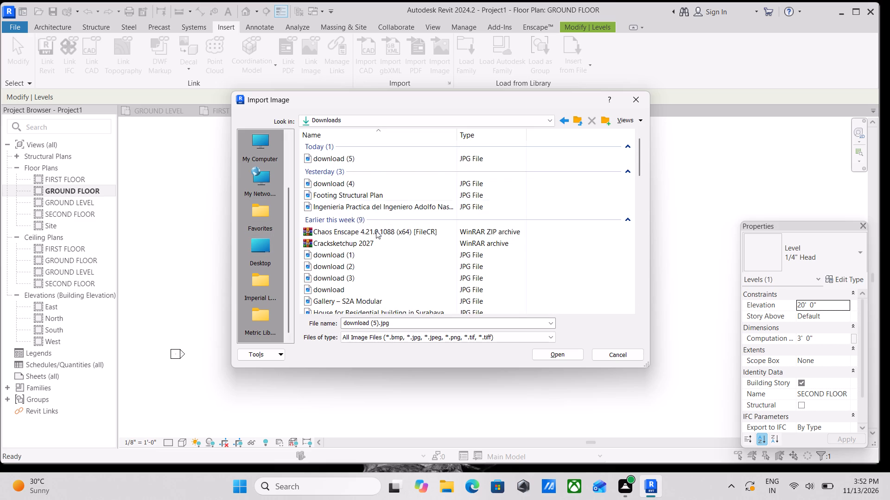
{"action": "scroll", "coordinate": [376, 237], "scroll_direction": "down", "scroll_amount": 3}
{"action": "scroll", "coordinate": [260, 188], "scroll_direction": "up", "scroll_amount": 1}
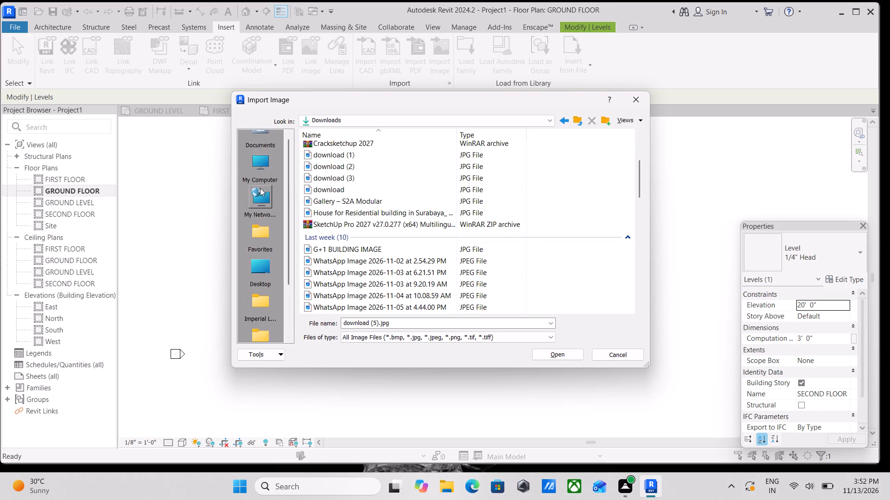
{"action": "scroll", "coordinate": [260, 188], "scroll_direction": "up", "scroll_amount": 4}
{"action": "scroll", "coordinate": [262, 154], "scroll_direction": "down", "scroll_amount": 3}
{"action": "scroll", "coordinate": [266, 243], "scroll_direction": "down", "scroll_amount": 3}
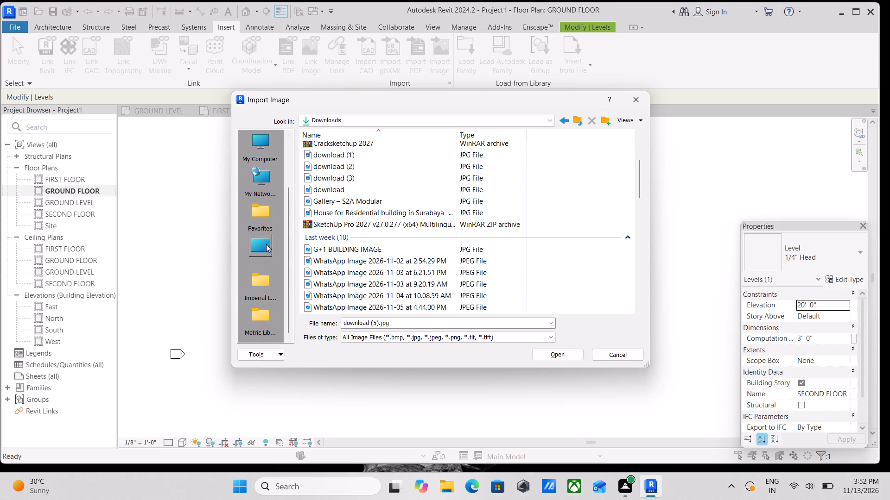
{"action": "scroll", "coordinate": [267, 255], "scroll_direction": "up", "scroll_amount": 2}
{"action": "scroll", "coordinate": [267, 255], "scroll_direction": "down", "scroll_amount": 2}
Look through Desktop, This PC, and the Documents folder with its Enscape subfolder for the image to import.
{"action": "double_click", "coordinate": [265, 239]}
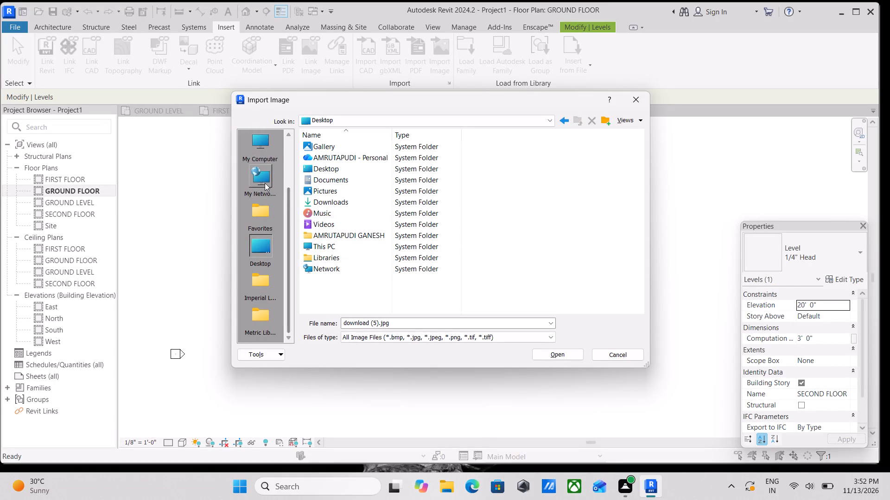
{"action": "double_click", "coordinate": [262, 156]}
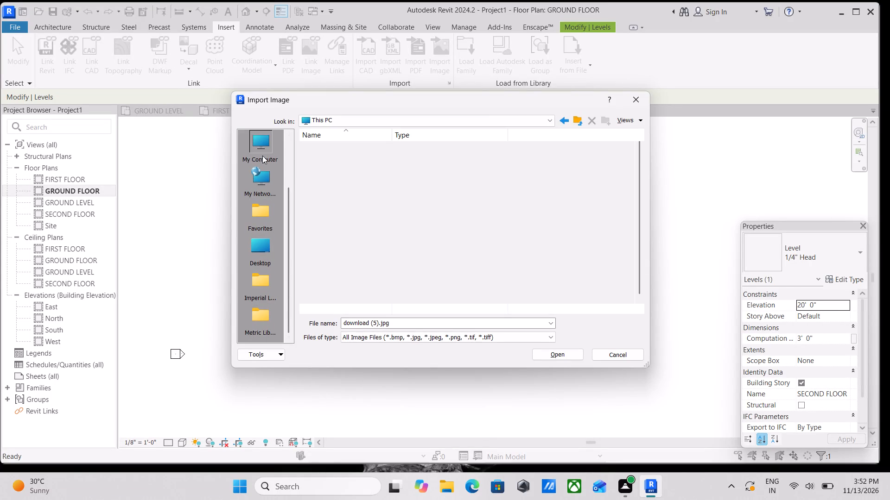
{"action": "scroll", "coordinate": [262, 156], "scroll_direction": "up", "scroll_amount": 3}
{"action": "double_click", "coordinate": [262, 177]}
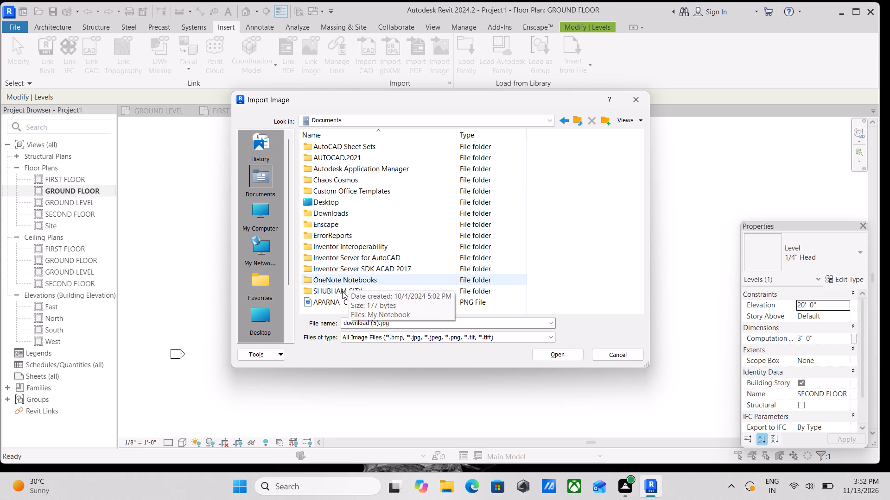
{"action": "scroll", "coordinate": [333, 162], "scroll_direction": "up", "scroll_amount": 3}
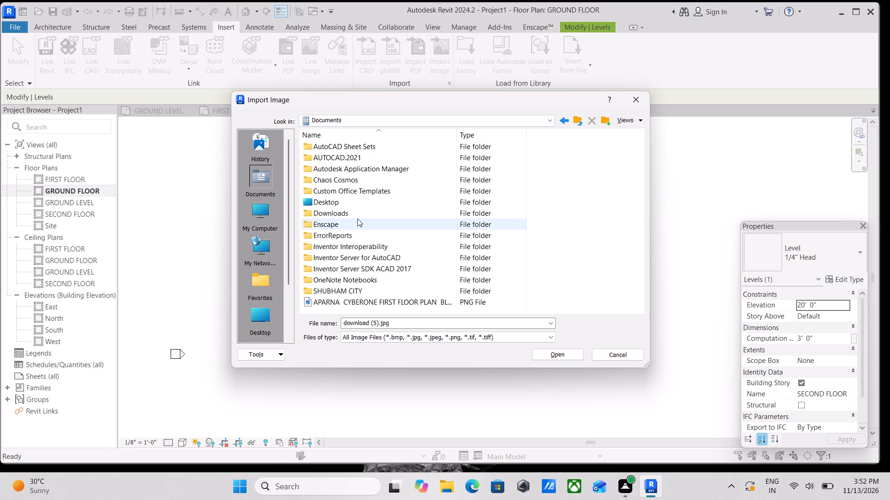
{"action": "scroll", "coordinate": [340, 221], "scroll_direction": "down", "scroll_amount": 1}
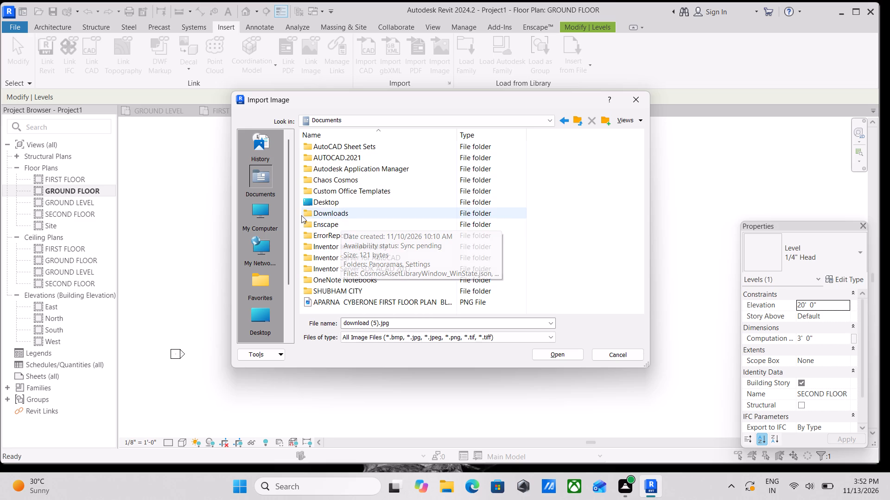
{"action": "double_click", "coordinate": [317, 224]}
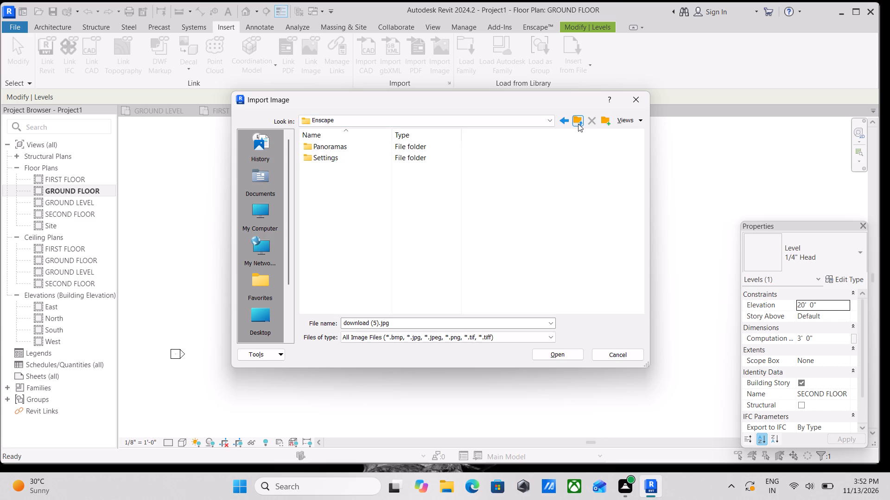
{"action": "left_click", "coordinate": [564, 123]}
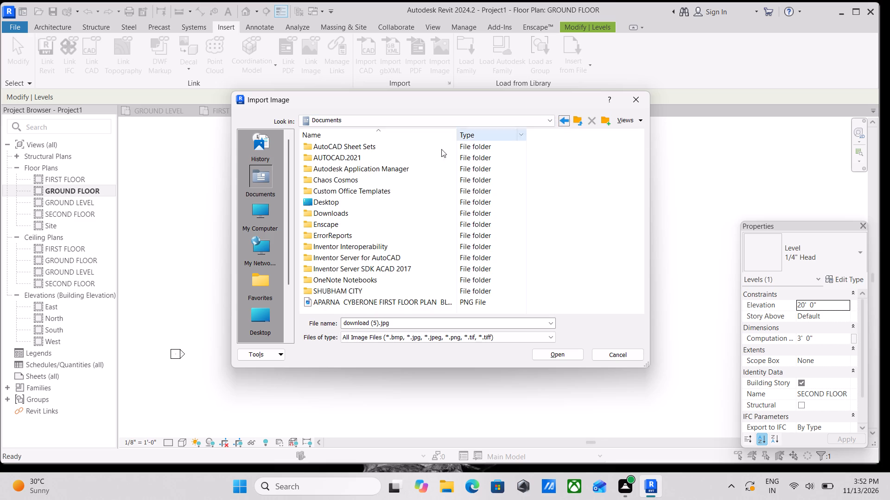
{"action": "scroll", "coordinate": [331, 166], "scroll_direction": "up", "scroll_amount": 1}
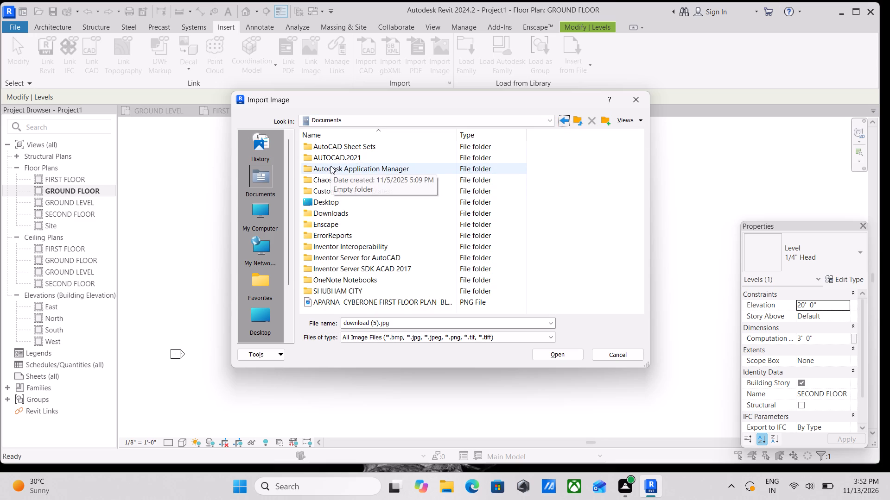
{"action": "scroll", "coordinate": [338, 257], "scroll_direction": "down", "scroll_amount": 2}
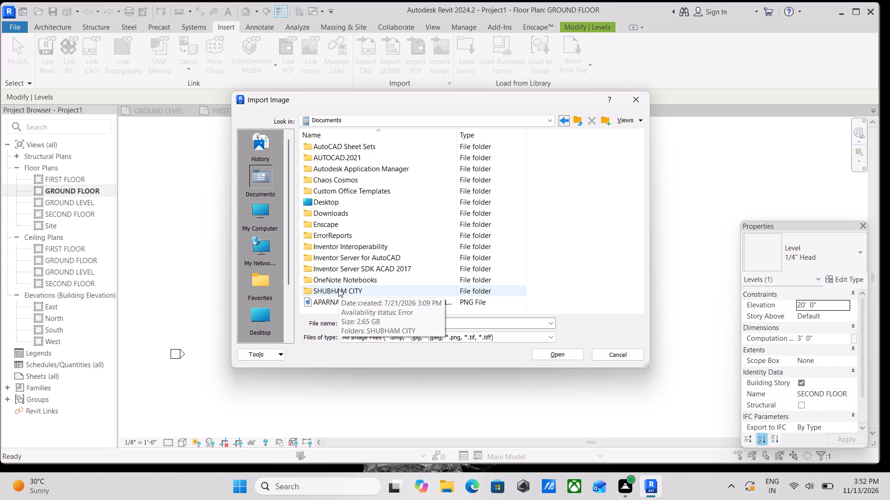
{"action": "scroll", "coordinate": [330, 195], "scroll_direction": "up", "scroll_amount": 1}
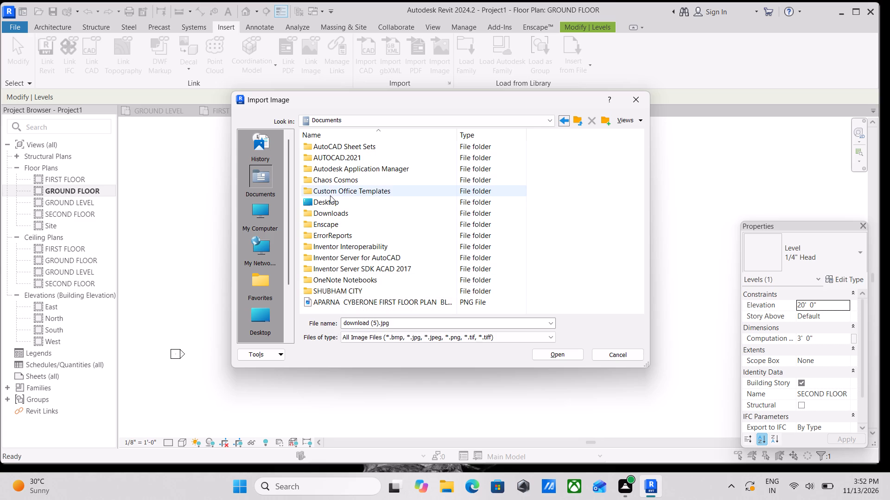
{"action": "scroll", "coordinate": [366, 179], "scroll_direction": "up", "scroll_amount": 1}
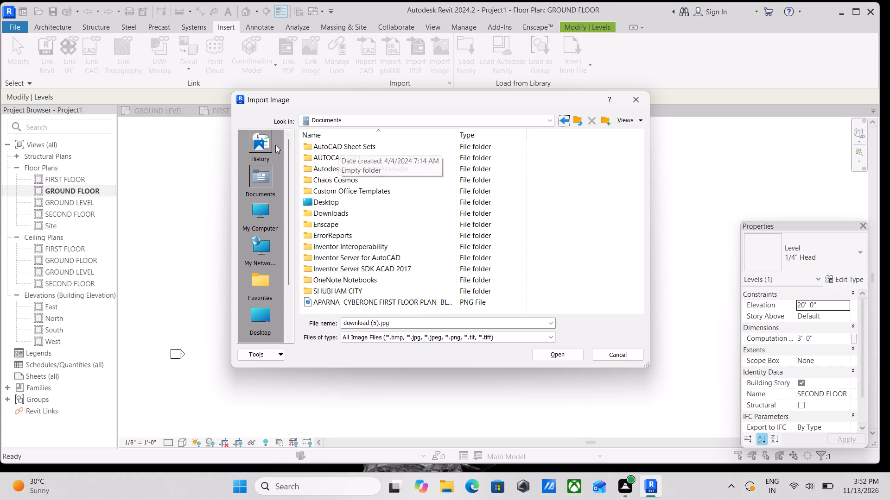
{"action": "scroll", "coordinate": [257, 157], "scroll_direction": "up", "scroll_amount": 1}
Look through the recent image history and the Documents folder for the image to import.
{"action": "double_click", "coordinate": [257, 157]}
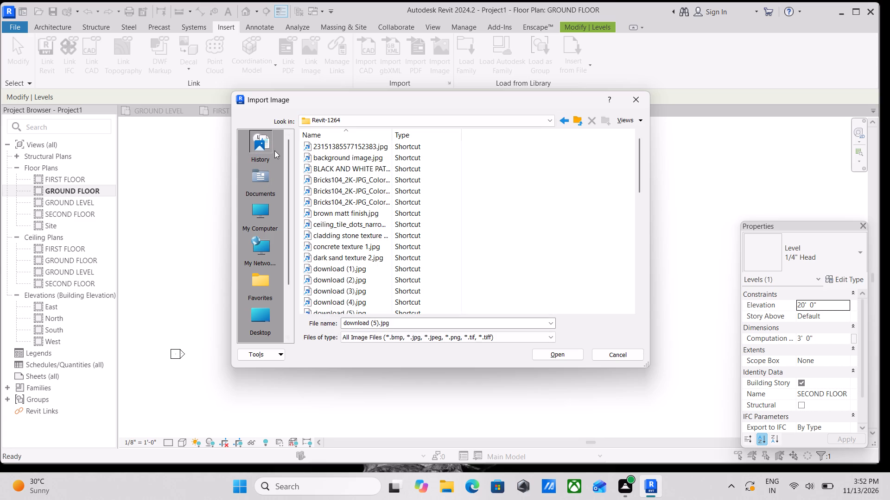
{"action": "left_click", "coordinate": [363, 145]}
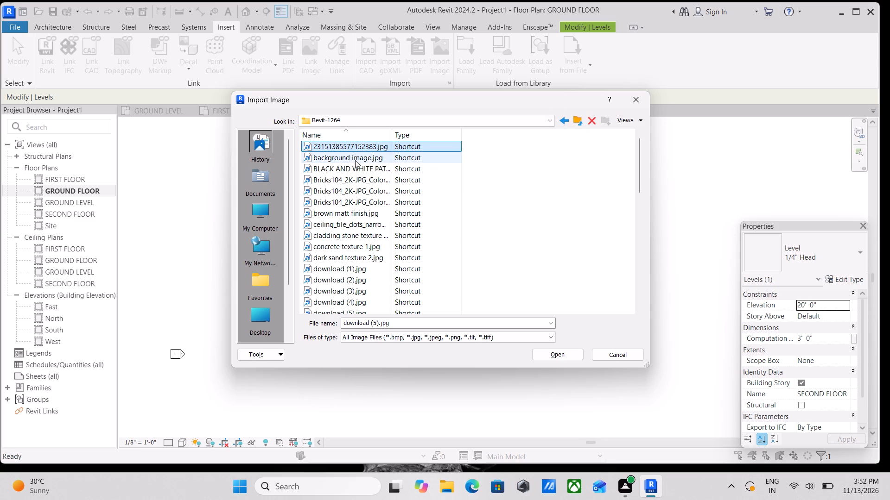
{"action": "left_click", "coordinate": [353, 161]}
{"action": "left_click", "coordinate": [265, 177]}
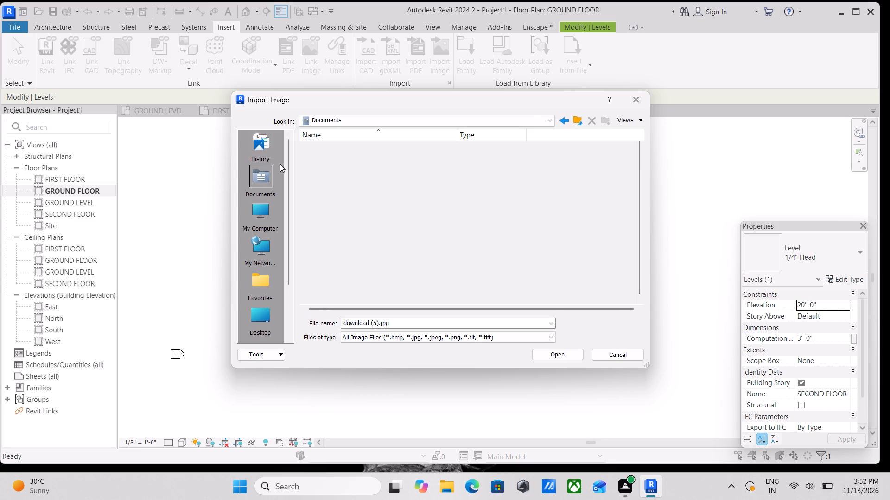
{"action": "scroll", "coordinate": [358, 202], "scroll_direction": "down", "scroll_amount": 1}
{"action": "scroll", "coordinate": [354, 239], "scroll_direction": "down", "scroll_amount": 2}
{"action": "scroll", "coordinate": [347, 293], "scroll_direction": "up", "scroll_amount": 1}
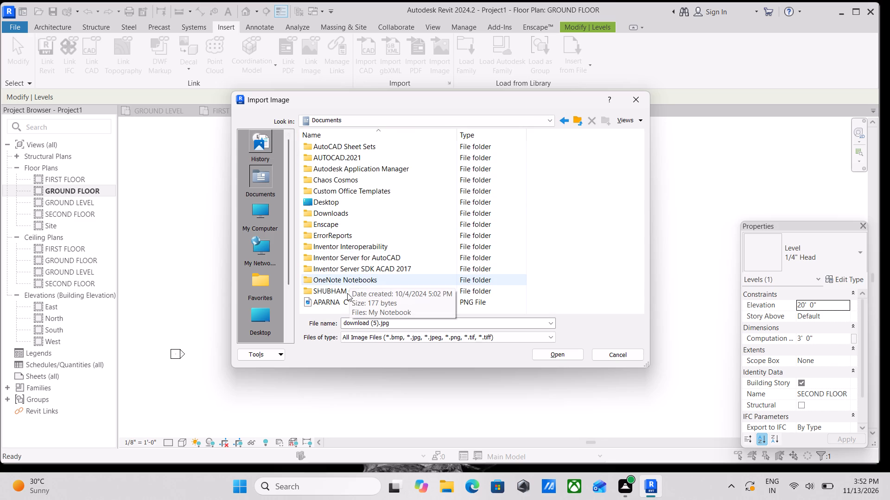
{"action": "scroll", "coordinate": [339, 266], "scroll_direction": "up", "scroll_amount": 1}
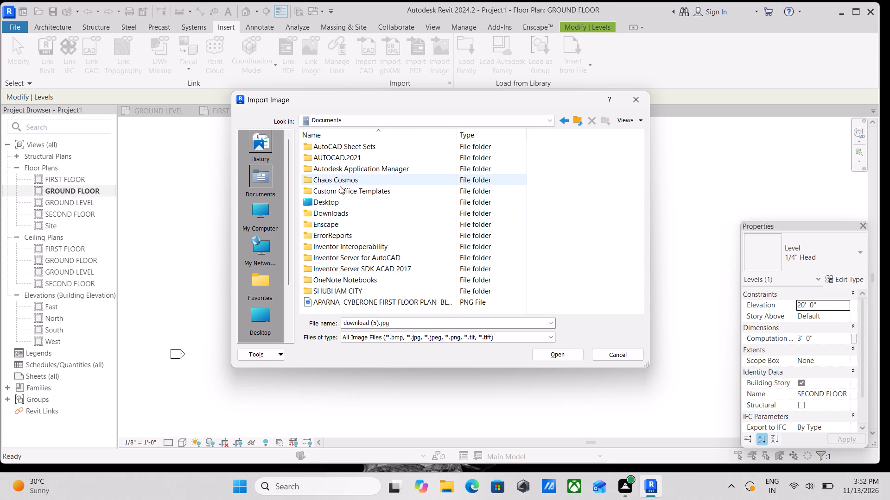
Look for the image in Desktop, This PC, the OS (C:) drive and the network location, and return through the visited folders.
{"action": "double_click", "coordinate": [331, 203]}
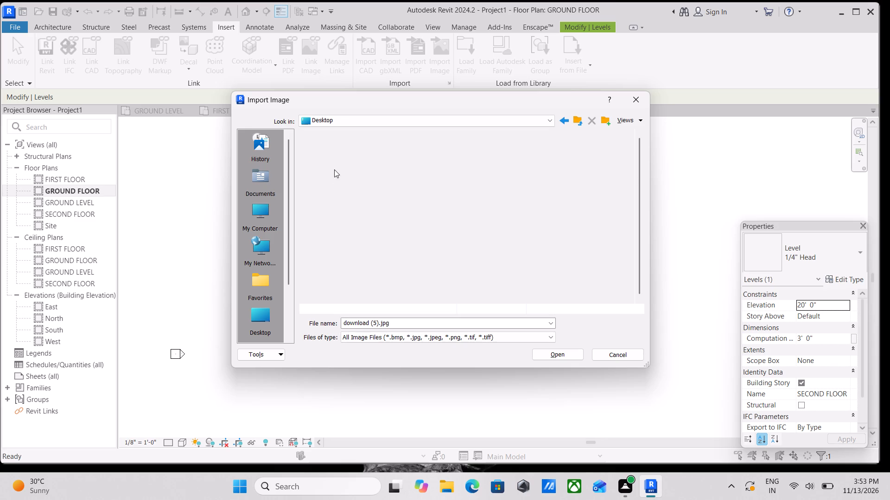
{"action": "double_click", "coordinate": [263, 212]}
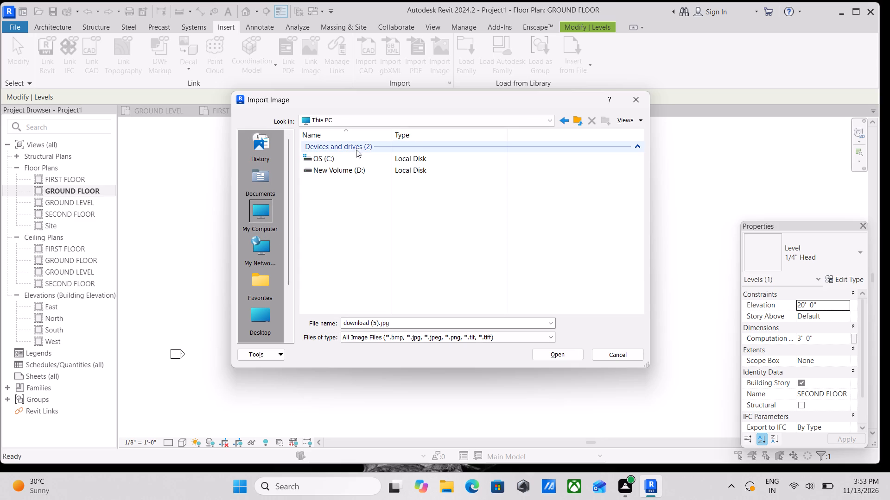
{"action": "double_click", "coordinate": [350, 160]}
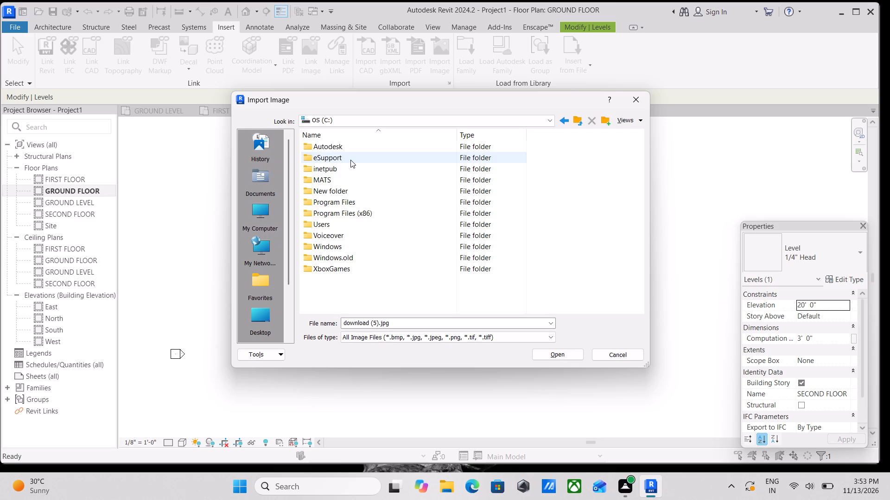
{"action": "double_click", "coordinate": [270, 247]}
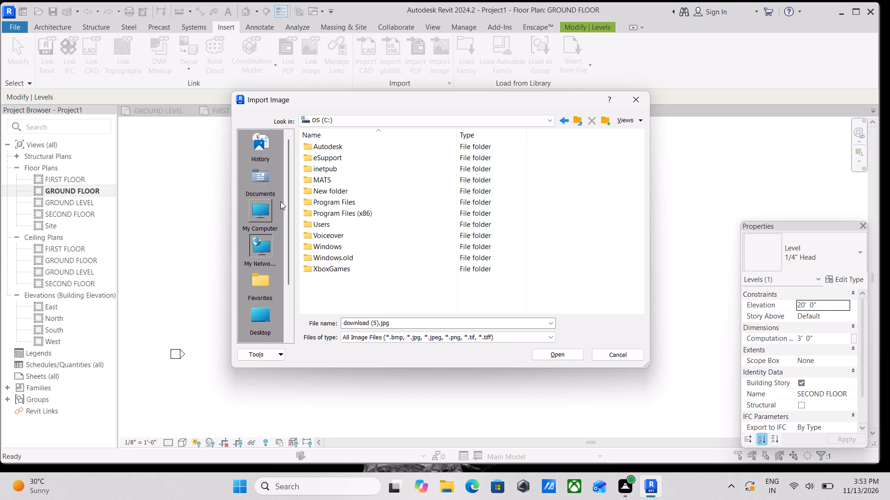
{"action": "double_click", "coordinate": [267, 204]}
{"action": "left_click", "coordinate": [561, 121]}
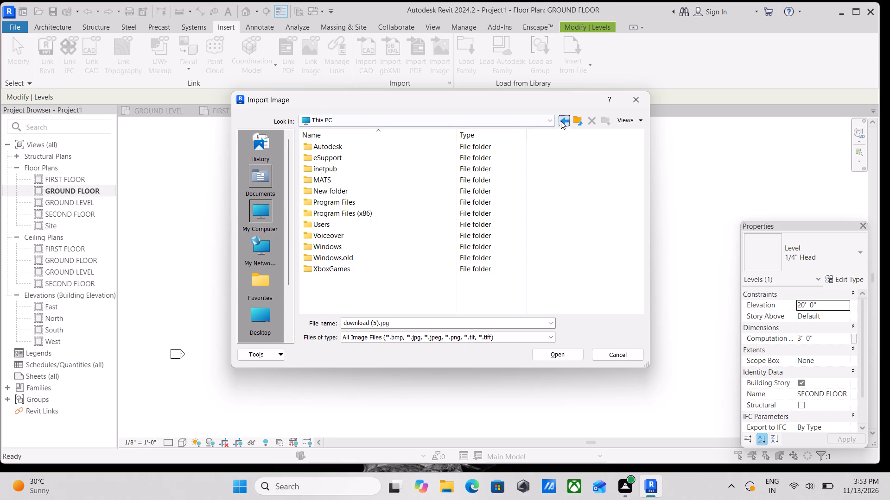
{"action": "left_click", "coordinate": [561, 121]}
{"action": "left_click", "coordinate": [561, 121]}
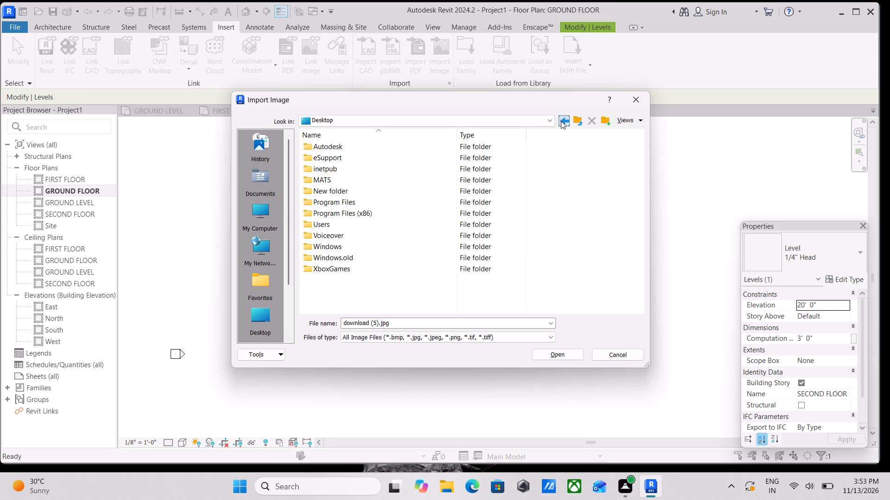
{"action": "left_click", "coordinate": [561, 121]}
{"action": "left_click", "coordinate": [561, 121]}
Examine the available places and the contents of the Documents folder for the image to import.
{"action": "scroll", "coordinate": [255, 186], "scroll_direction": "down", "scroll_amount": 3}
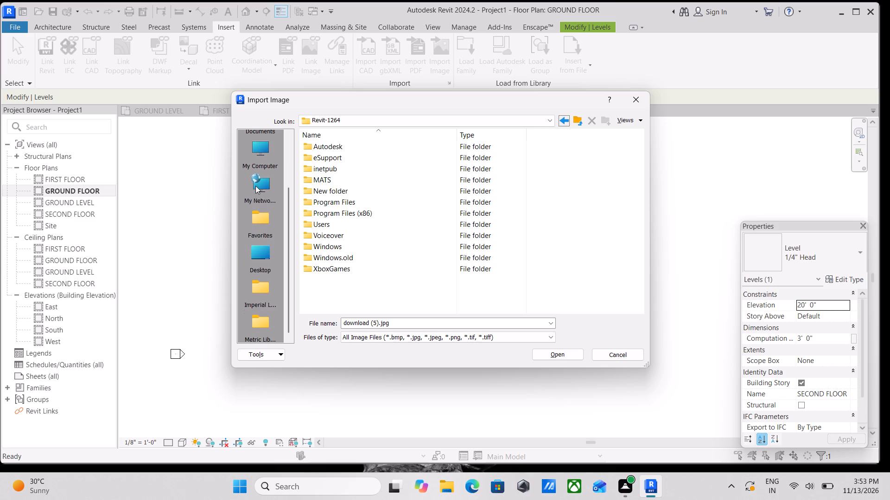
{"action": "scroll", "coordinate": [260, 197], "scroll_direction": "down", "scroll_amount": 2}
{"action": "scroll", "coordinate": [264, 275], "scroll_direction": "down", "scroll_amount": 2}
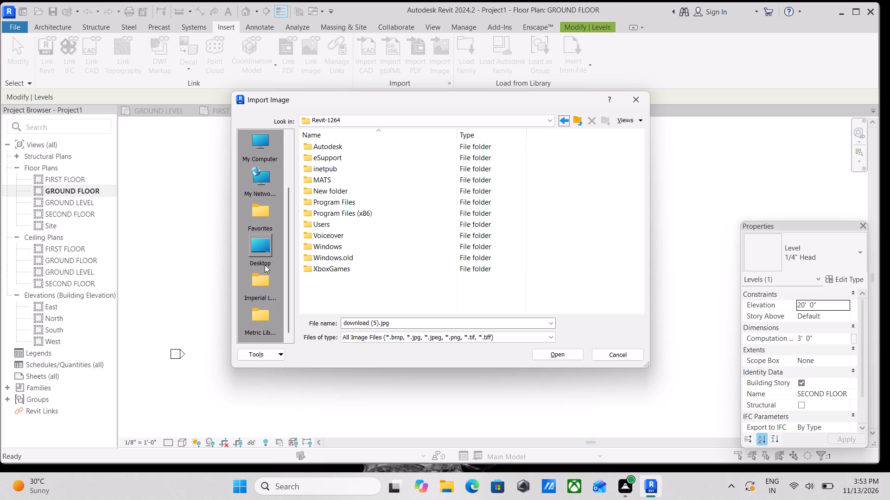
{"action": "scroll", "coordinate": [273, 223], "scroll_direction": "up", "scroll_amount": 3}
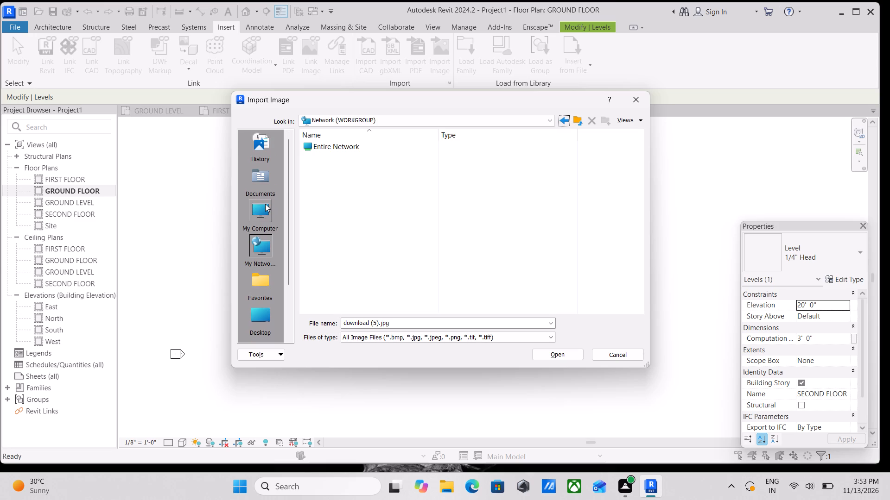
{"action": "scroll", "coordinate": [265, 189], "scroll_direction": "up", "scroll_amount": 2}
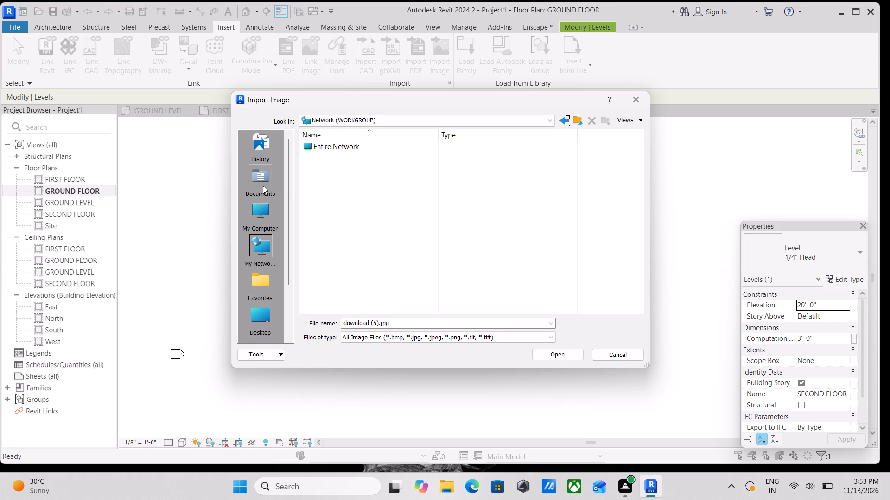
{"action": "double_click", "coordinate": [263, 186]}
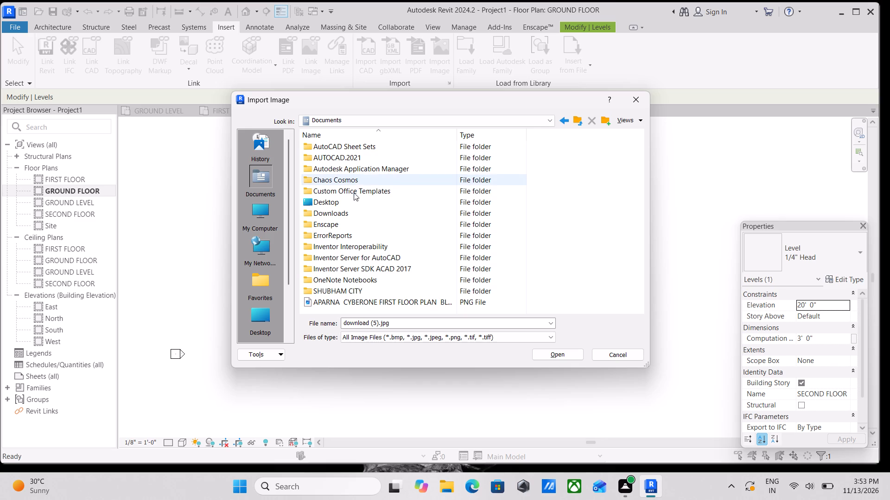
{"action": "scroll", "coordinate": [334, 224], "scroll_direction": "down", "scroll_amount": 1}
{"action": "scroll", "coordinate": [330, 164], "scroll_direction": "up", "scroll_amount": 3}
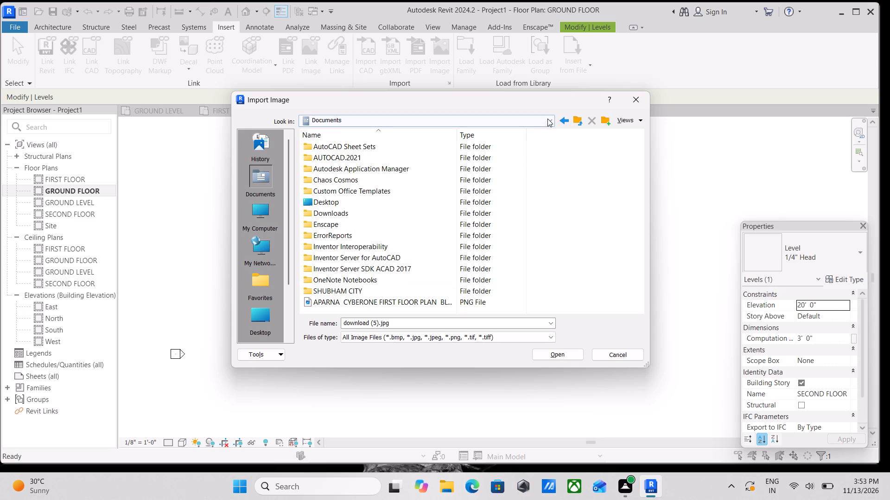
Look through the Gallery's drawings, textures and screenshots for the image to import, and return to the Desktop folder.
{"action": "left_click", "coordinate": [547, 119]}
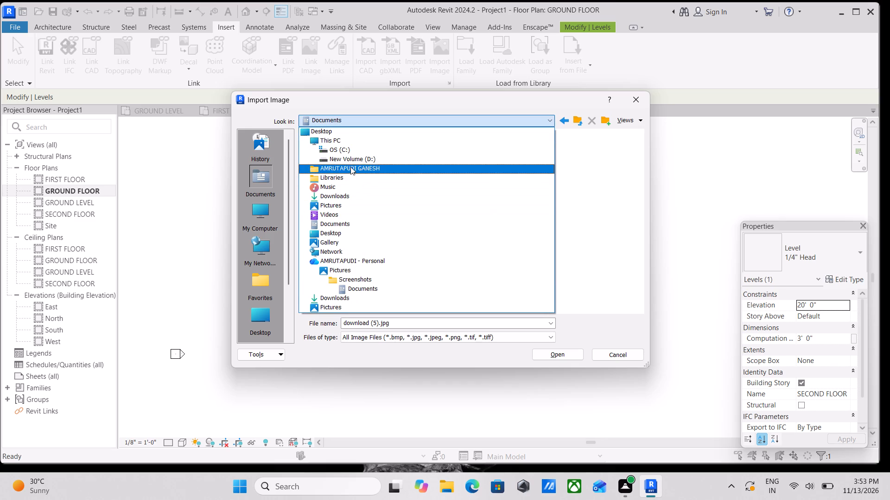
{"action": "double_click", "coordinate": [343, 240]}
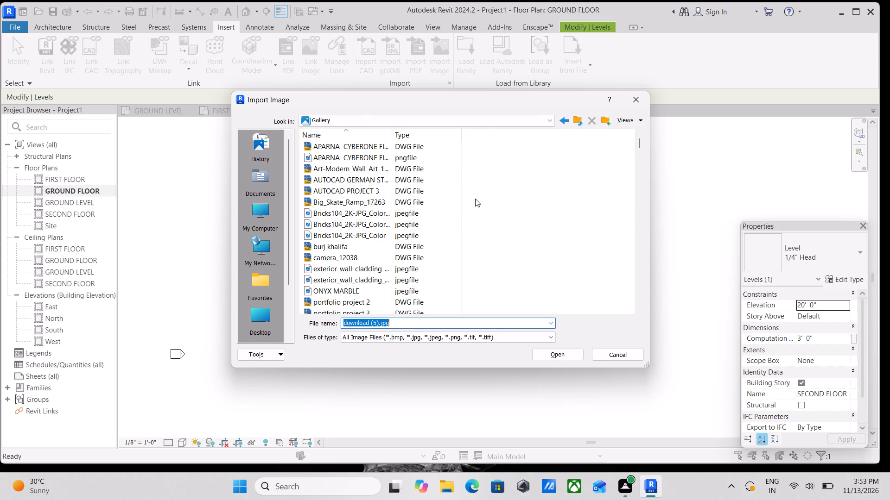
{"action": "scroll", "coordinate": [505, 266], "scroll_direction": "up", "scroll_amount": 1}
{"action": "scroll", "coordinate": [333, 199], "scroll_direction": "down", "scroll_amount": 9}
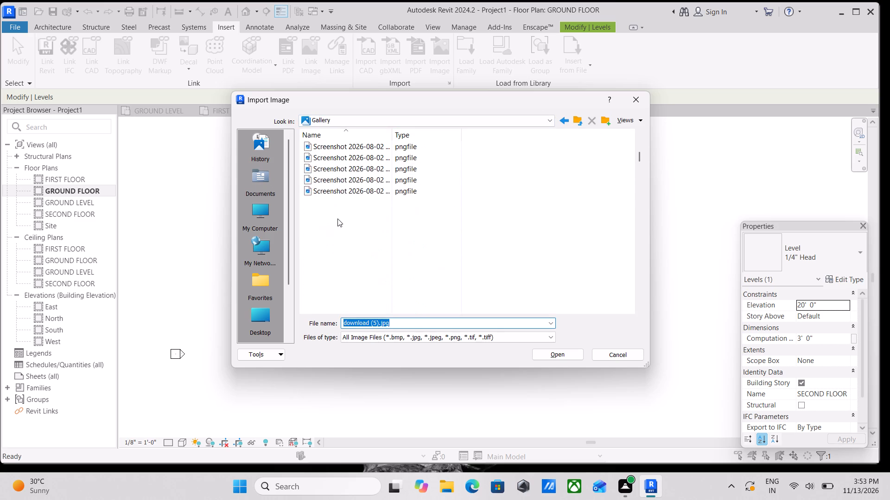
{"action": "scroll", "coordinate": [337, 219], "scroll_direction": "down", "scroll_amount": 18}
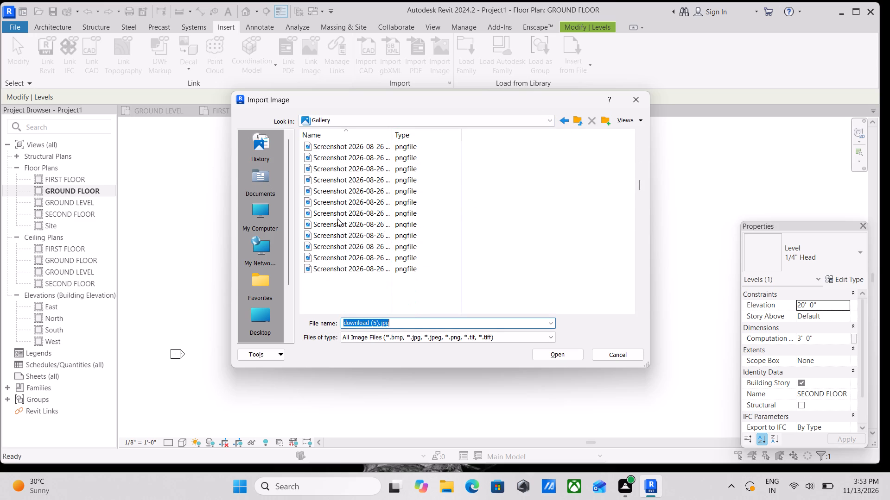
{"action": "scroll", "coordinate": [337, 219], "scroll_direction": "down", "scroll_amount": 20}
{"action": "scroll", "coordinate": [623, 167], "scroll_direction": "up", "scroll_amount": 4}
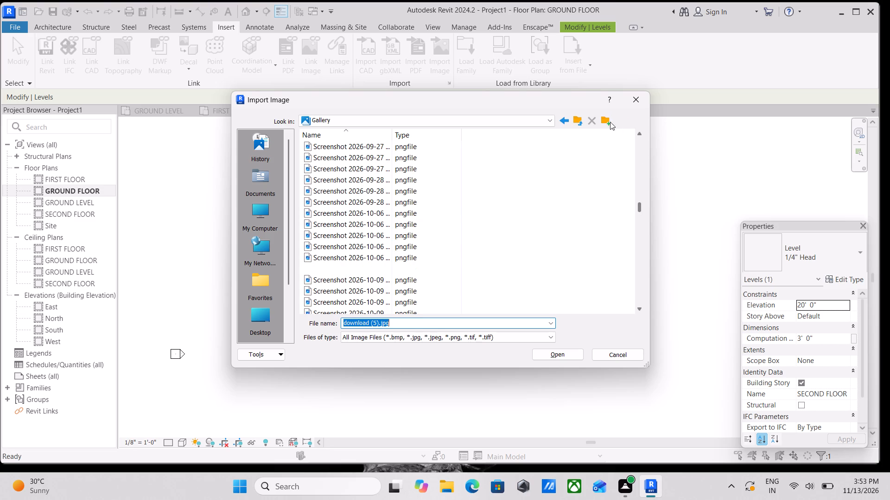
{"action": "scroll", "coordinate": [591, 115], "scroll_direction": "up", "scroll_amount": 20}
{"action": "scroll", "coordinate": [591, 115], "scroll_direction": "up", "scroll_amount": 7}
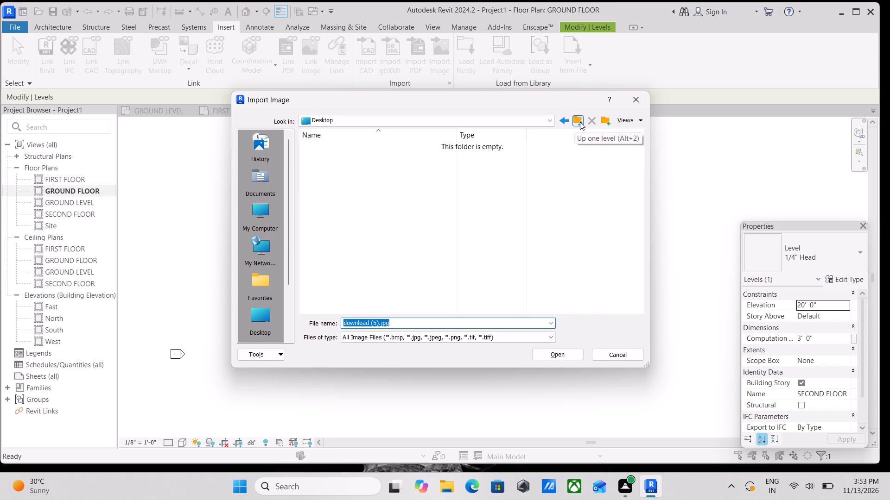
{"action": "scroll", "coordinate": [620, 115], "scroll_direction": "up", "scroll_amount": 3}
{"action": "scroll", "coordinate": [419, 137], "scroll_direction": "up", "scroll_amount": 2}
Look for the image in This PC, Documents, its Chaos Cosmos subfolder and Favorites.
{"action": "left_click", "coordinate": [259, 207]}
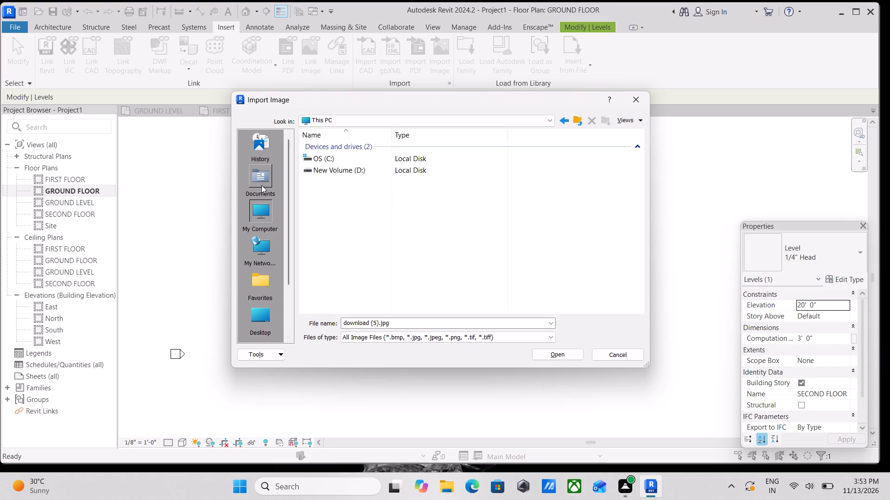
{"action": "left_click", "coordinate": [261, 185]}
{"action": "scroll", "coordinate": [477, 251], "scroll_direction": "down", "scroll_amount": 3}
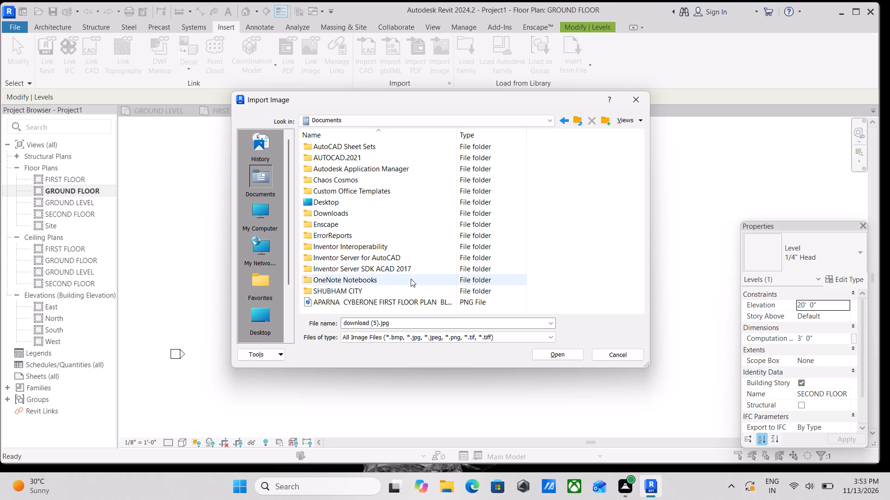
{"action": "scroll", "coordinate": [396, 293], "scroll_direction": "up", "scroll_amount": 3}
{"action": "scroll", "coordinate": [362, 289], "scroll_direction": "down", "scroll_amount": 1}
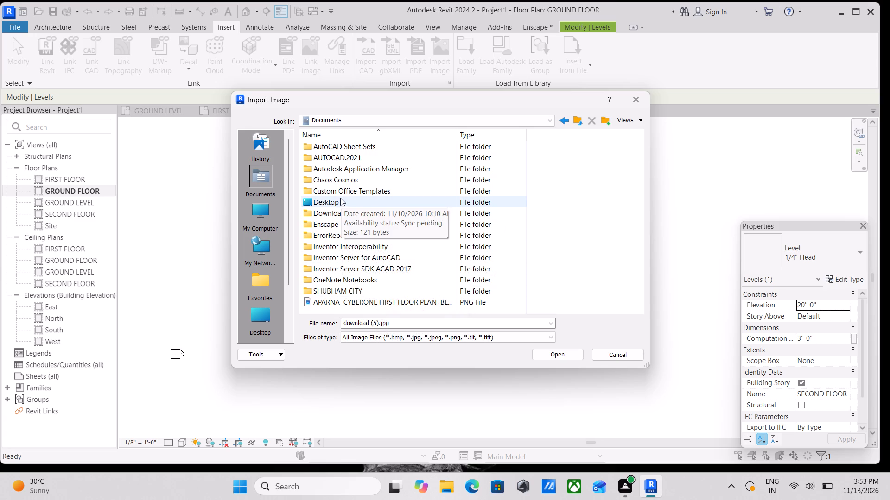
{"action": "double_click", "coordinate": [347, 178]}
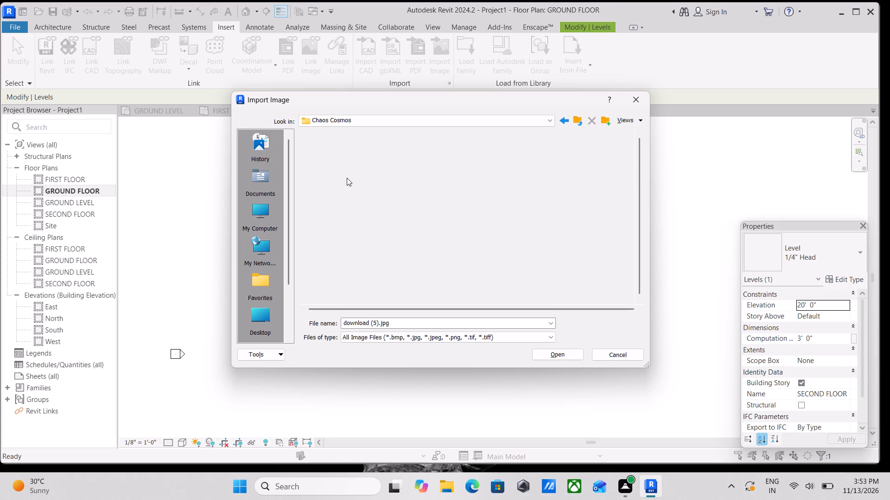
{"action": "scroll", "coordinate": [251, 255], "scroll_direction": "down", "scroll_amount": 1}
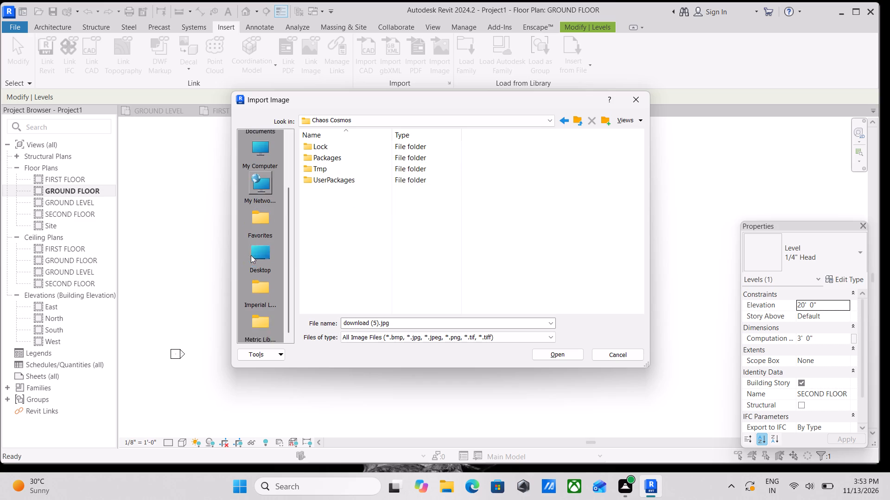
{"action": "double_click", "coordinate": [274, 208]}
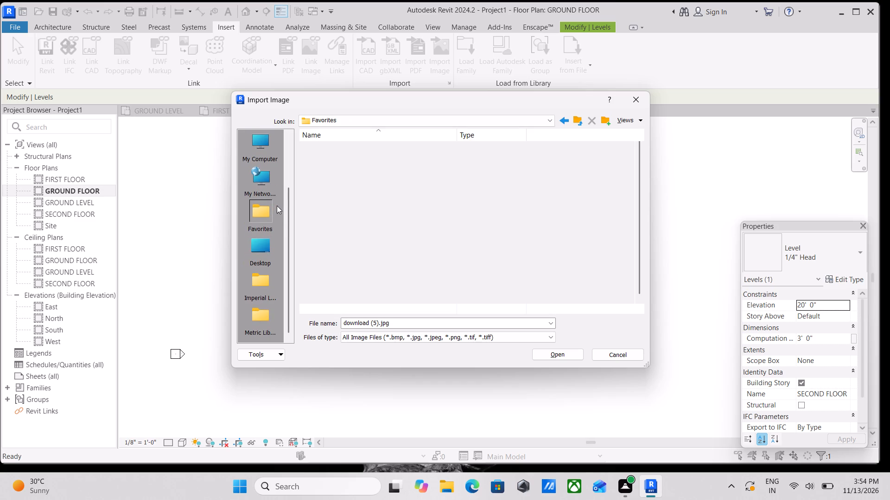
{"action": "scroll", "coordinate": [259, 257], "scroll_direction": "down", "scroll_amount": 2}
Look through the Desktop's Gallery for the floor plan image, checking the APARNA CYBERONE PNG, and return to the Desktop folder.
{"action": "double_click", "coordinate": [261, 247]}
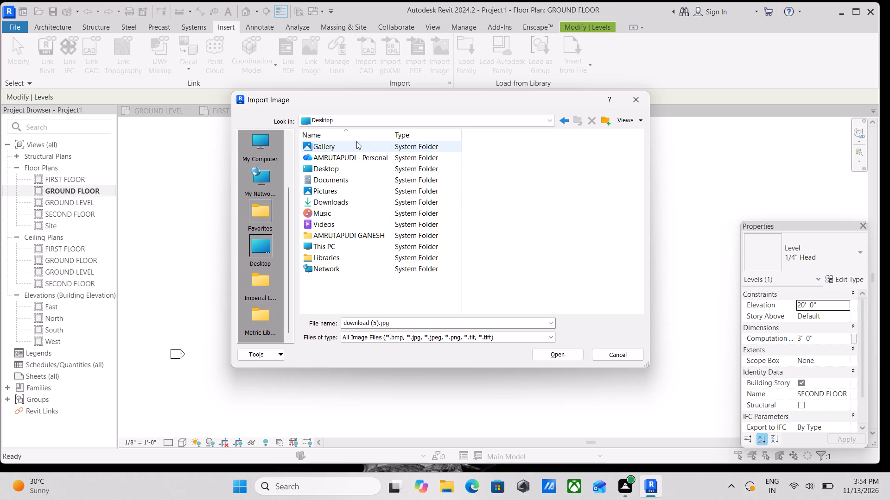
{"action": "double_click", "coordinate": [365, 145]}
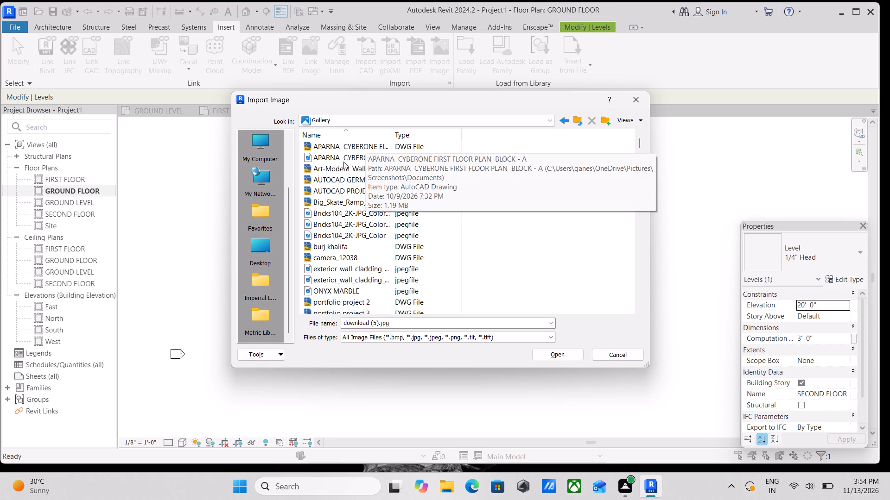
{"action": "left_click", "coordinate": [340, 156]}
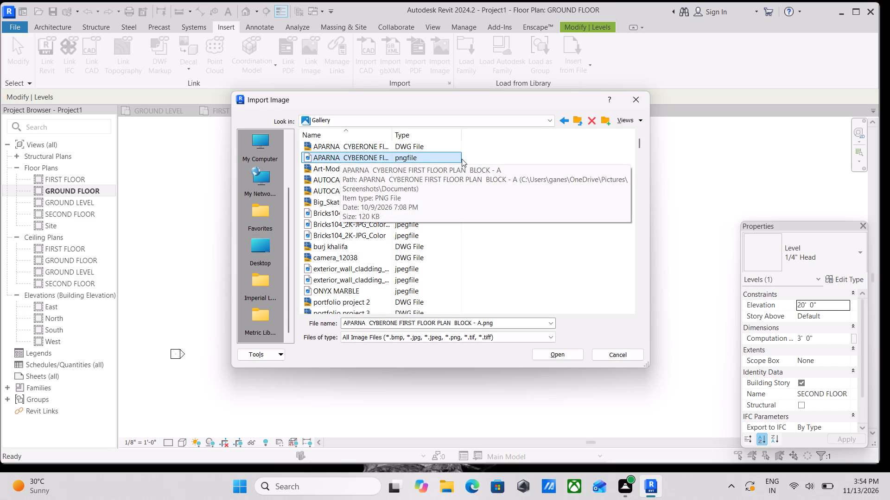
{"action": "left_click", "coordinate": [308, 160]}
{"action": "scroll", "coordinate": [358, 280], "scroll_direction": "down", "scroll_amount": 2}
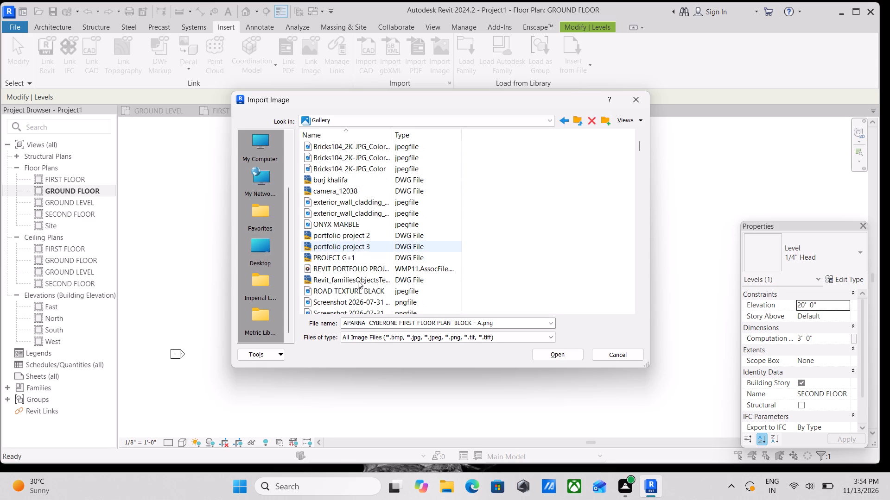
{"action": "scroll", "coordinate": [358, 275], "scroll_direction": "down", "scroll_amount": 12}
{"action": "scroll", "coordinate": [432, 225], "scroll_direction": "down", "scroll_amount": 4}
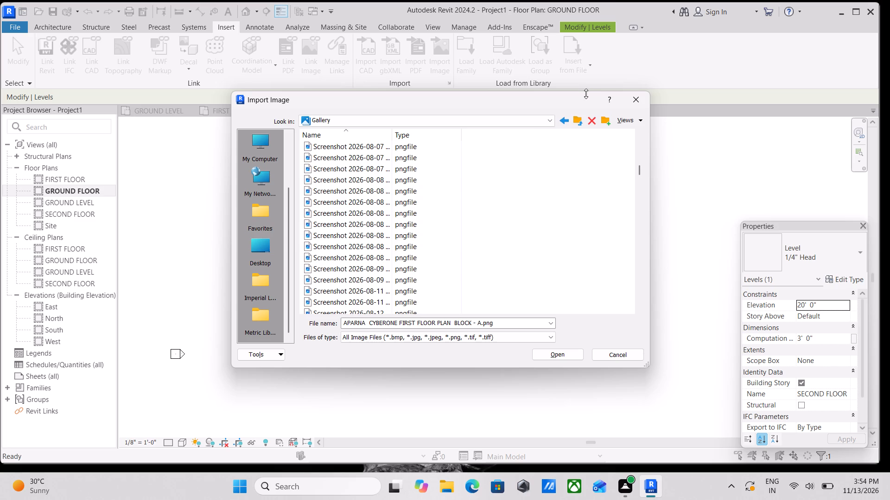
{"action": "left_click", "coordinate": [563, 117]}
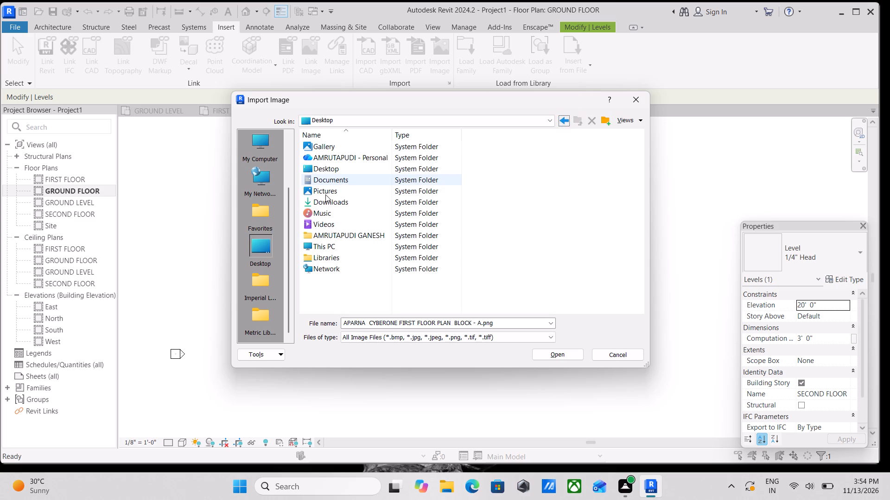
Look for the image in This PC, the OS (C:) drive and its Autodesk folder, and return to the Desktop folder.
{"action": "scroll", "coordinate": [326, 237], "scroll_direction": "down", "scroll_amount": 1}
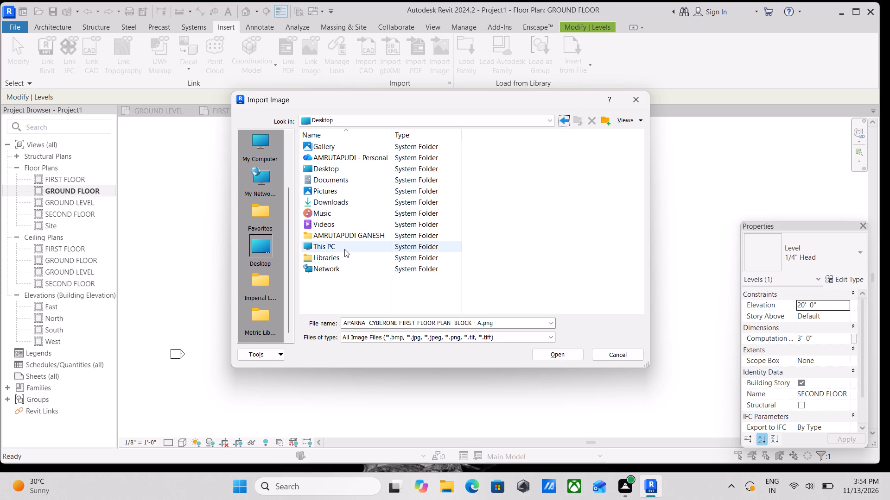
{"action": "double_click", "coordinate": [346, 245]}
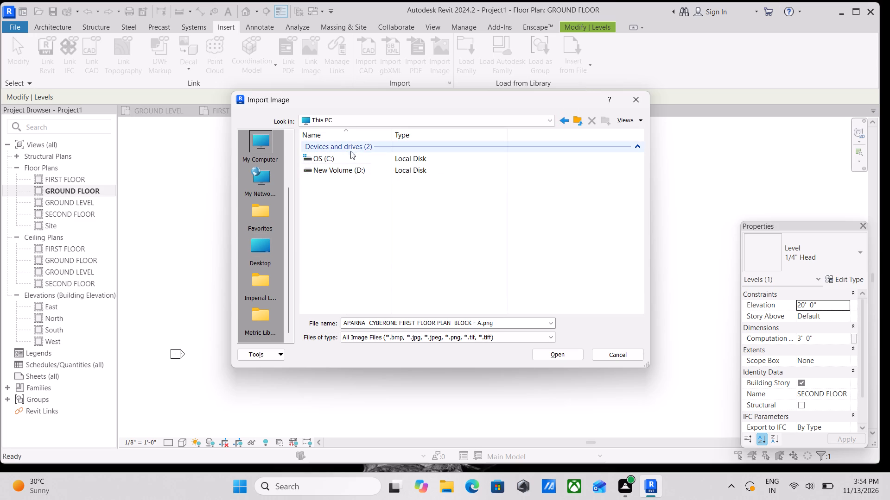
{"action": "double_click", "coordinate": [346, 157]}
{"action": "scroll", "coordinate": [345, 236], "scroll_direction": "down", "scroll_amount": 1}
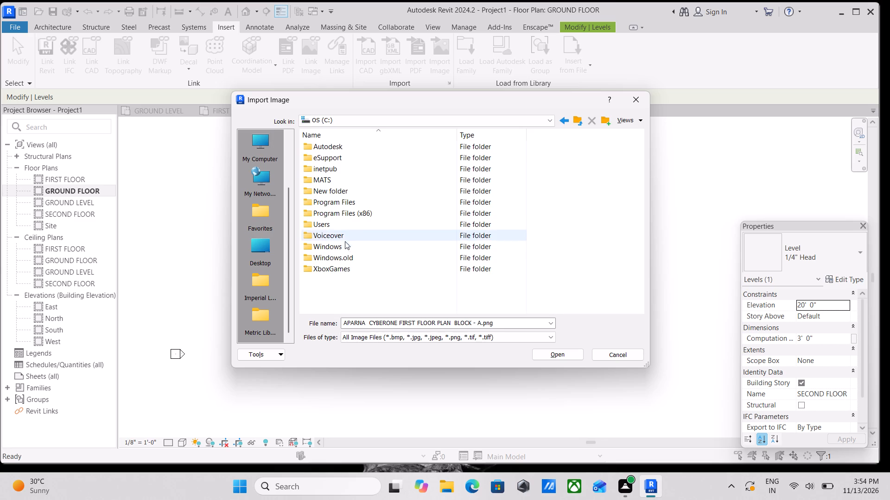
{"action": "scroll", "coordinate": [345, 241], "scroll_direction": "down", "scroll_amount": 1}
{"action": "scroll", "coordinate": [326, 275], "scroll_direction": "up", "scroll_amount": 3}
{"action": "scroll", "coordinate": [324, 274], "scroll_direction": "down", "scroll_amount": 3}
{"action": "double_click", "coordinate": [349, 150]}
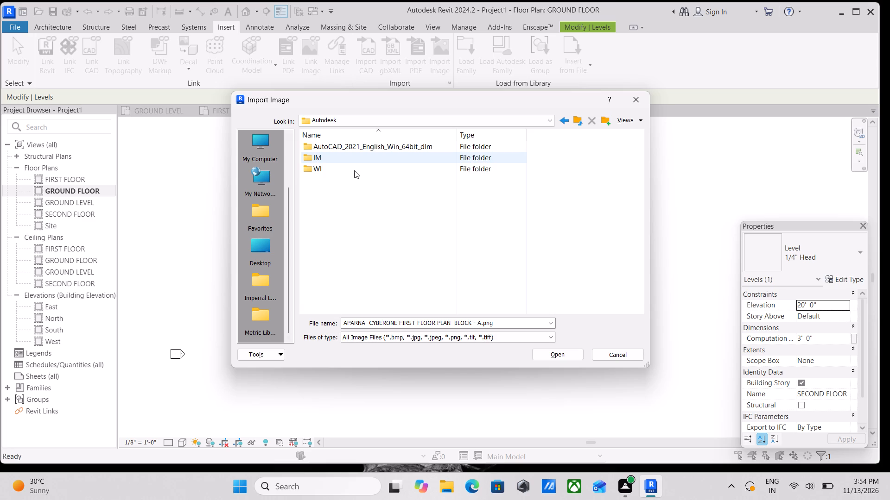
{"action": "left_click", "coordinate": [566, 119]}
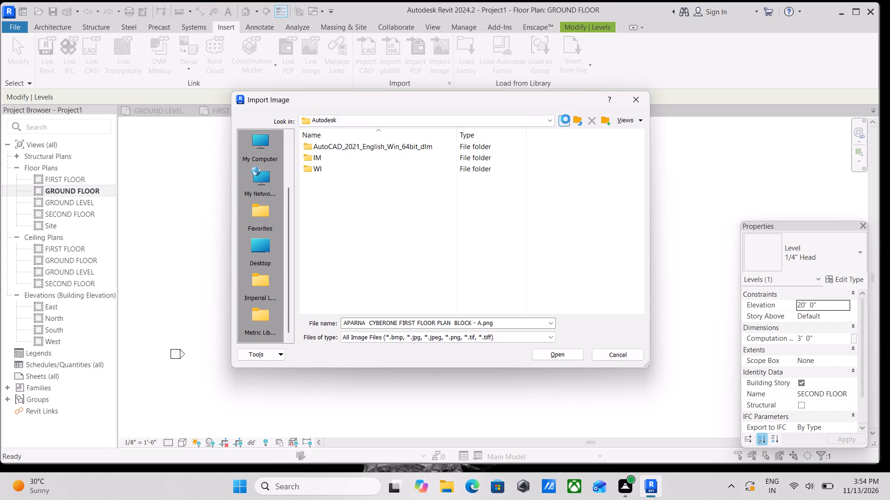
{"action": "left_click", "coordinate": [566, 119]}
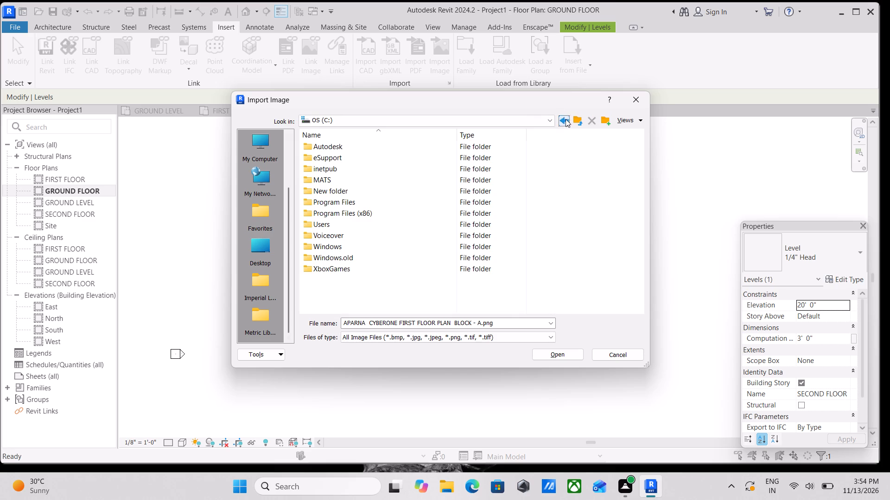
{"action": "double_click", "coordinate": [566, 119]}
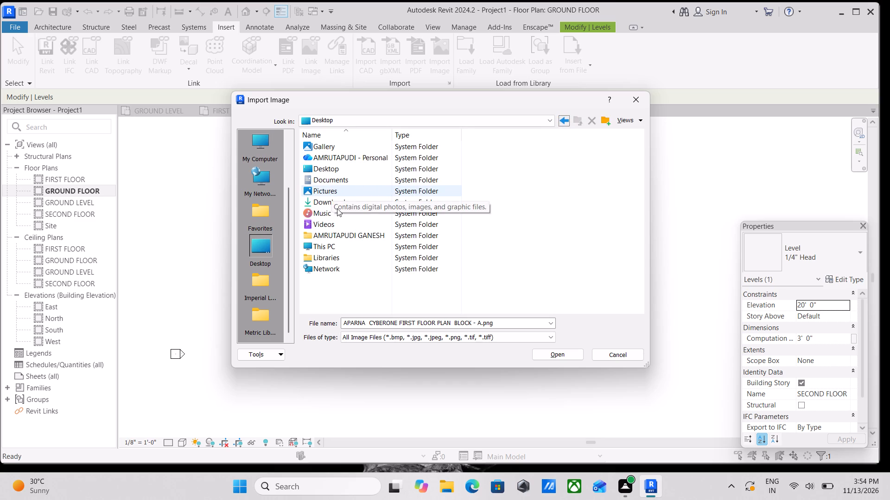
Look through the Downloads folder and This PC for the floor plan image, and return to the Desktop folder.
{"action": "double_click", "coordinate": [327, 196]}
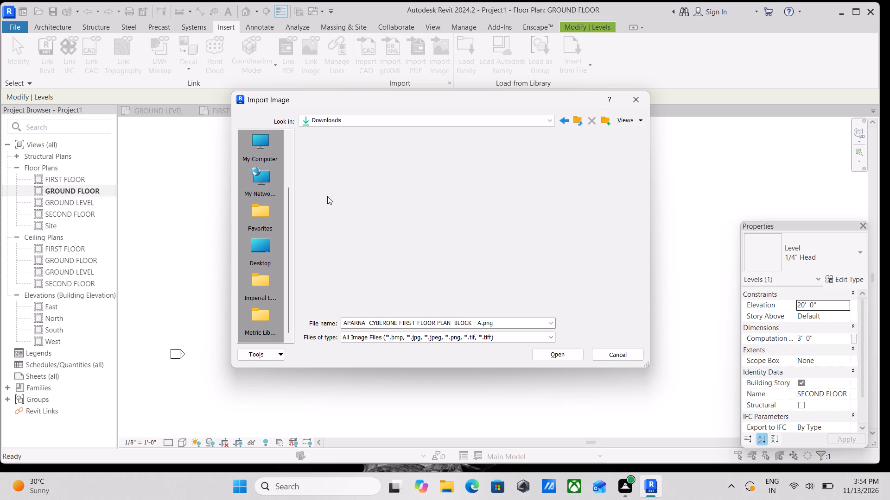
{"action": "scroll", "coordinate": [337, 248], "scroll_direction": "down", "scroll_amount": 3}
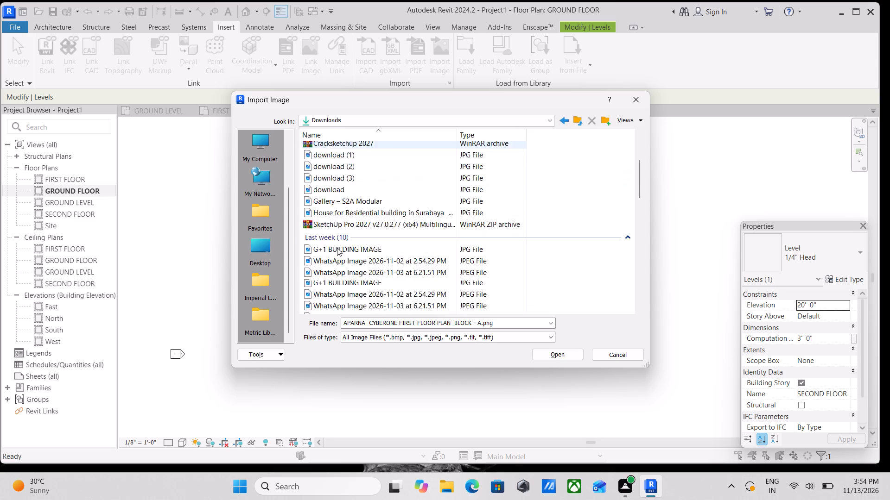
{"action": "scroll", "coordinate": [337, 248], "scroll_direction": "down", "scroll_amount": 2}
{"action": "scroll", "coordinate": [337, 248], "scroll_direction": "down", "scroll_amount": 20}
{"action": "scroll", "coordinate": [337, 248], "scroll_direction": "down", "scroll_amount": 6}
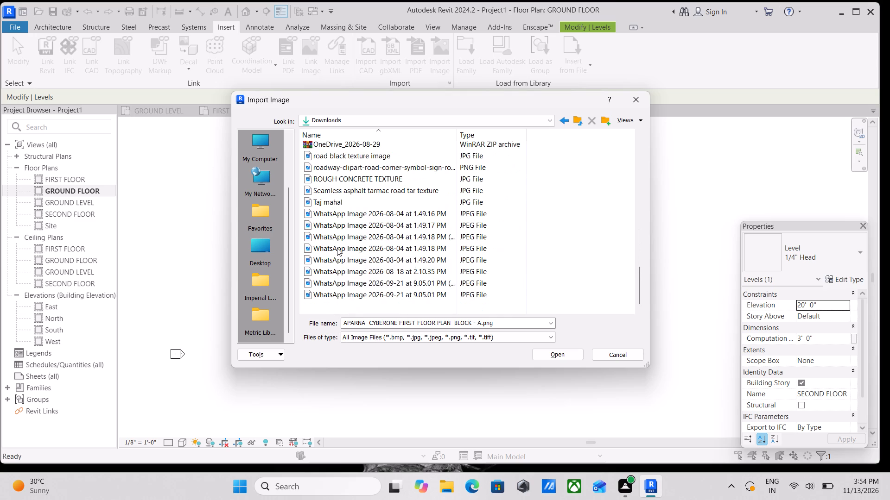
{"action": "scroll", "coordinate": [606, 321], "scroll_direction": "up", "scroll_amount": 19}
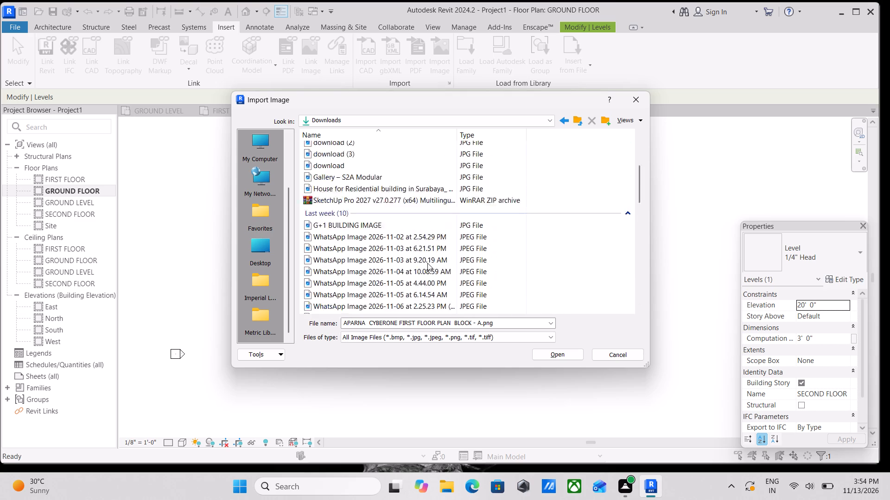
{"action": "scroll", "coordinate": [427, 263], "scroll_direction": "up", "scroll_amount": 13}
{"action": "scroll", "coordinate": [427, 263], "scroll_direction": "down", "scroll_amount": 9}
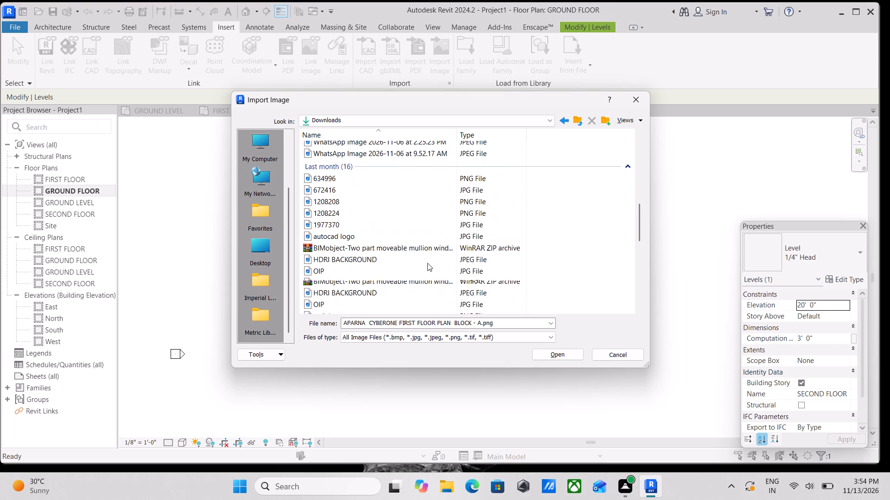
{"action": "scroll", "coordinate": [427, 263], "scroll_direction": "down", "scroll_amount": 18}
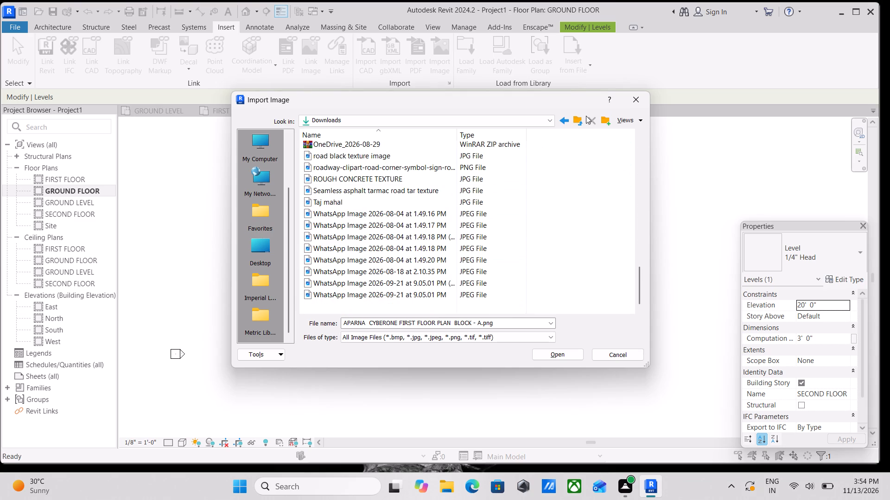
{"action": "left_click", "coordinate": [564, 119]}
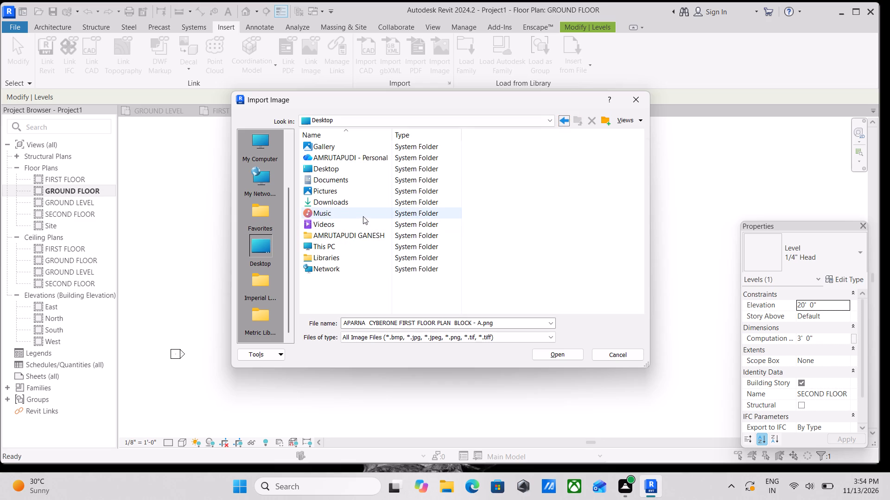
{"action": "double_click", "coordinate": [357, 245]}
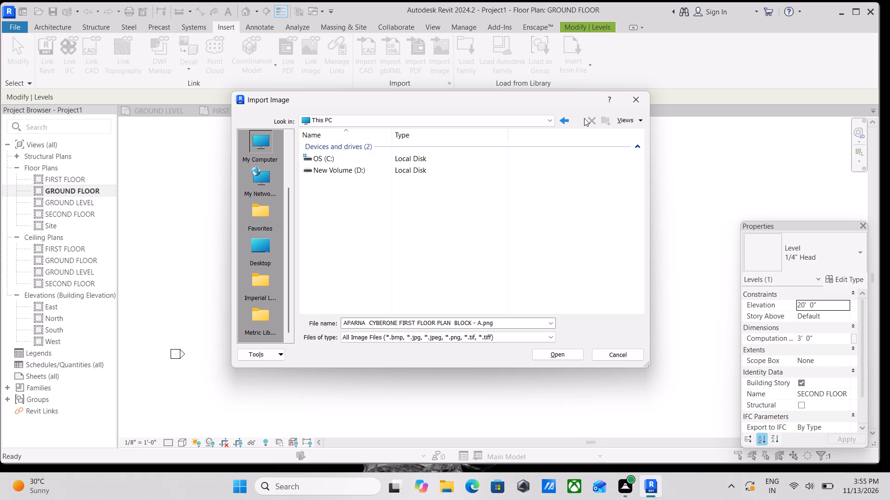
{"action": "left_click", "coordinate": [559, 116]}
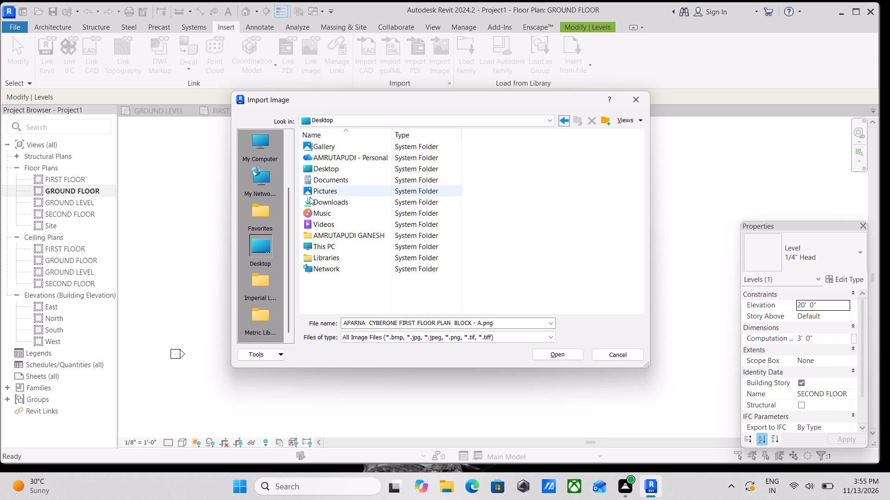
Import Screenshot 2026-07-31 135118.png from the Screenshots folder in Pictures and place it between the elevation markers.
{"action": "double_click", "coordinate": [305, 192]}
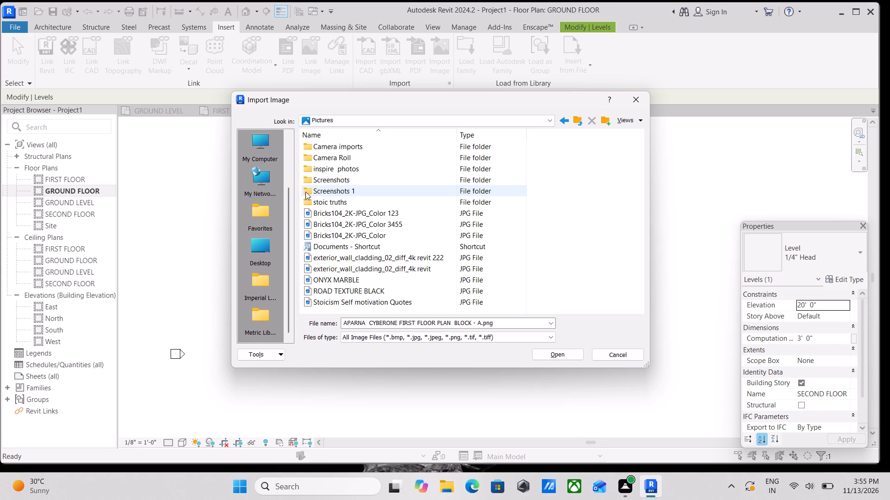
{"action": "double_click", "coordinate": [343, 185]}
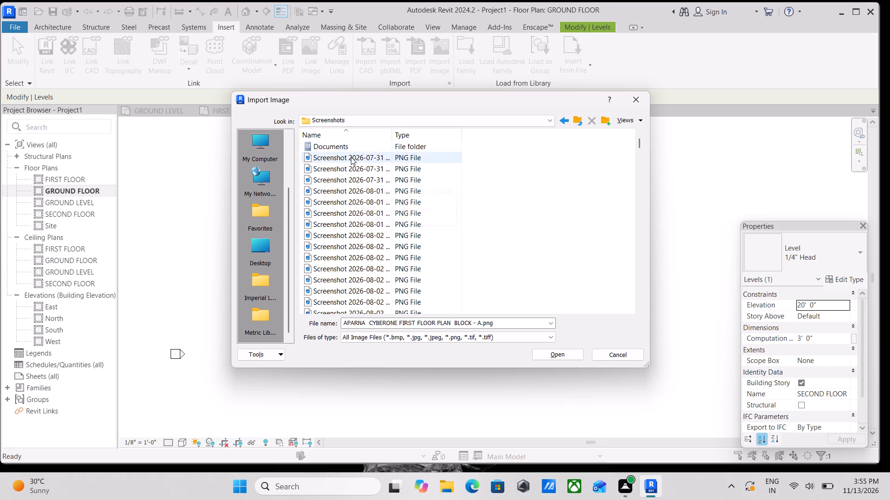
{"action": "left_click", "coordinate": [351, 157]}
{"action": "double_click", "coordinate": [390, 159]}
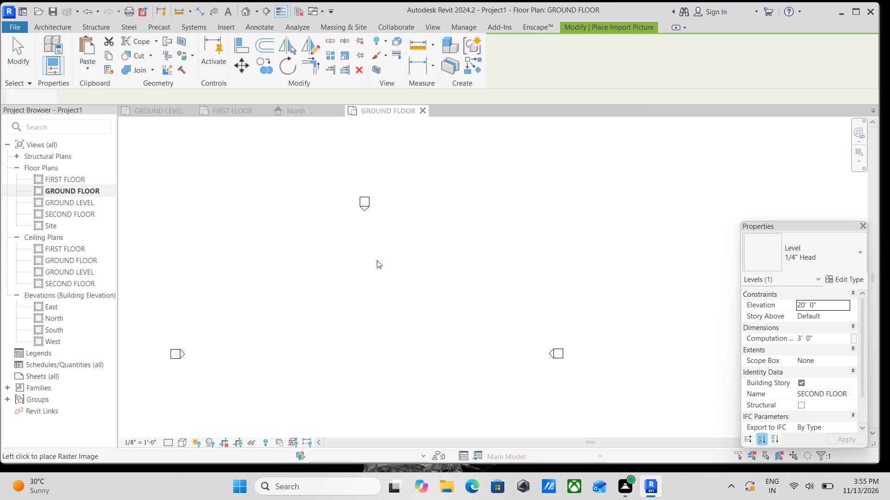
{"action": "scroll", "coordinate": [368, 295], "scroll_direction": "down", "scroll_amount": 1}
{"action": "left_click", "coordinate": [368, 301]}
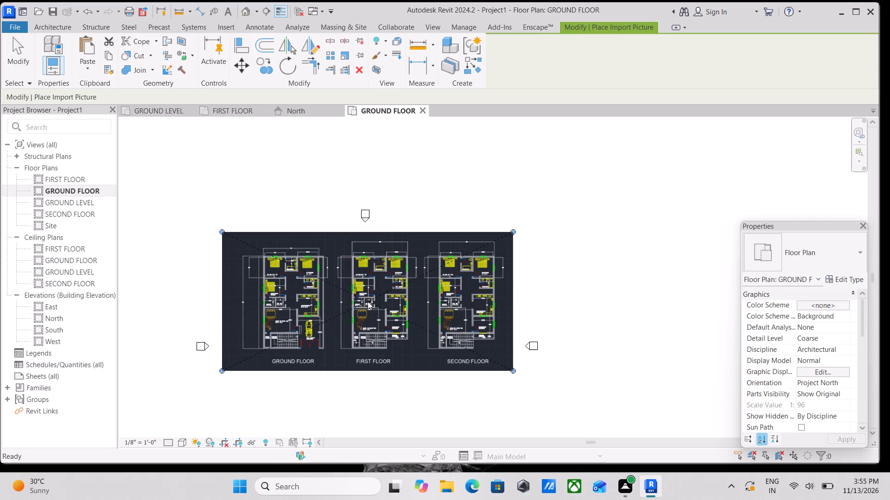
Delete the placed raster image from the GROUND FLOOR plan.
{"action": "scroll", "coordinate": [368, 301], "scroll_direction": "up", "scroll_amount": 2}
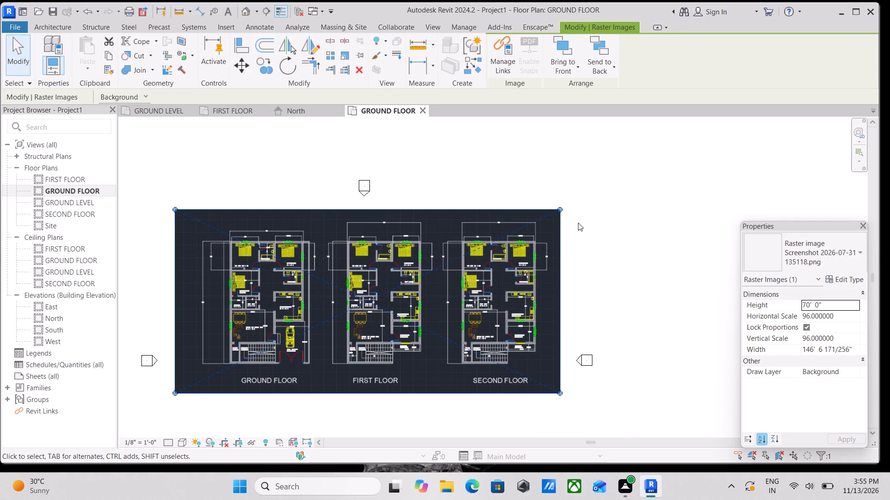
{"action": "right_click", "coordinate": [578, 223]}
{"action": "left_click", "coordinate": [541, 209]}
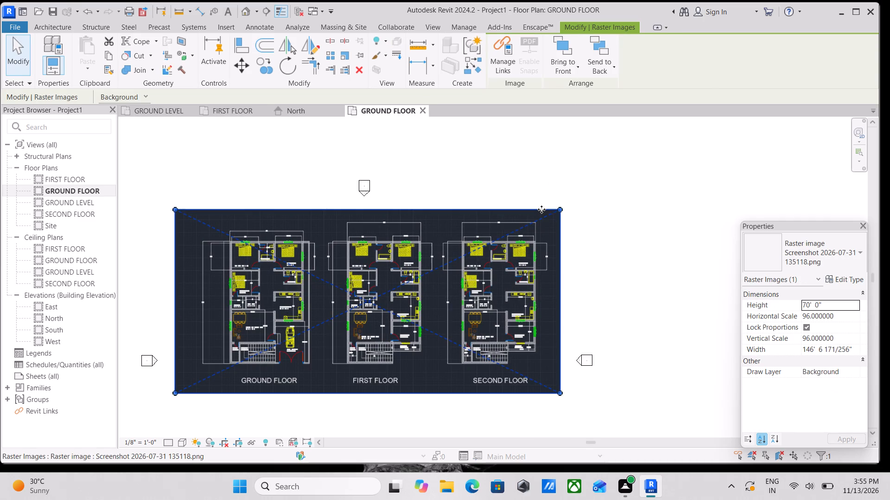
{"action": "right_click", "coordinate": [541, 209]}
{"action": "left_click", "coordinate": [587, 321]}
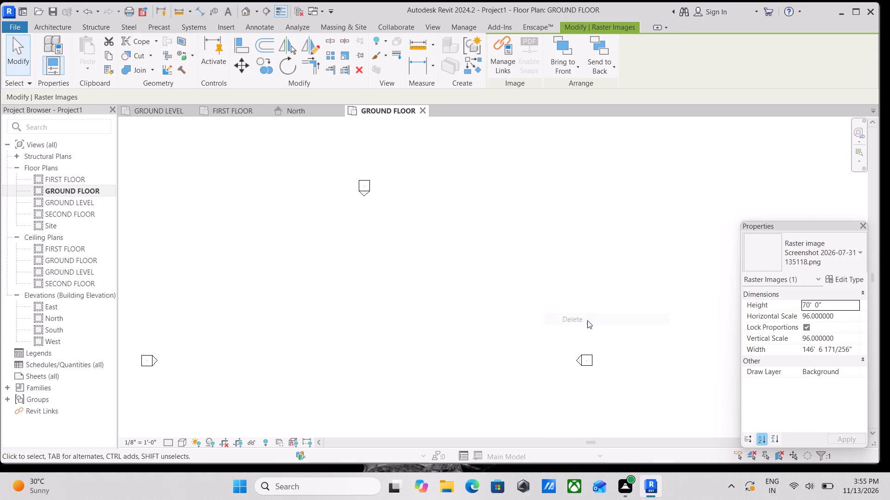
Switch to File Explorer and look through the recent files on its Home page for the floor plan images.
{"action": "left_click", "coordinate": [437, 491]}
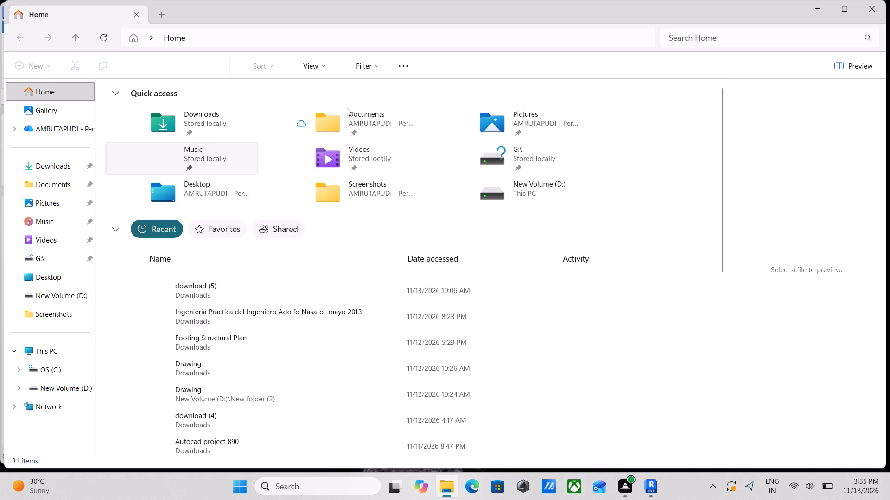
{"action": "scroll", "coordinate": [189, 262], "scroll_direction": "down", "scroll_amount": 8}
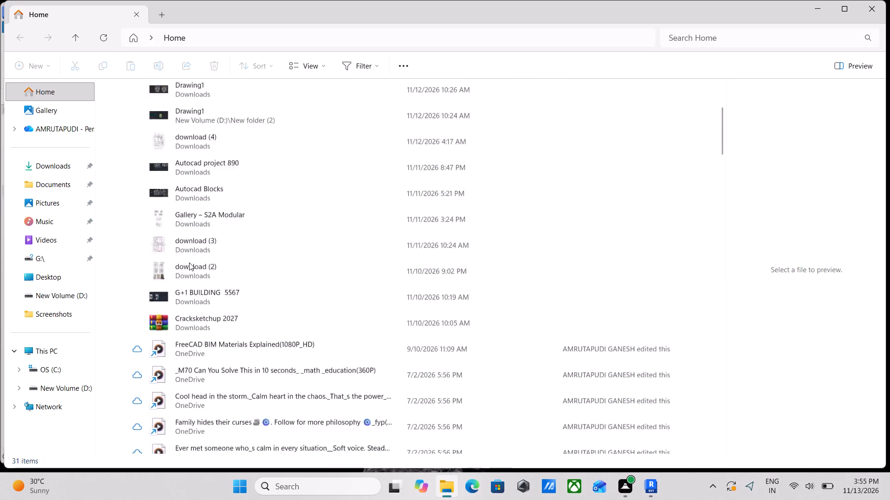
{"action": "scroll", "coordinate": [189, 262], "scroll_direction": "down", "scroll_amount": 18}
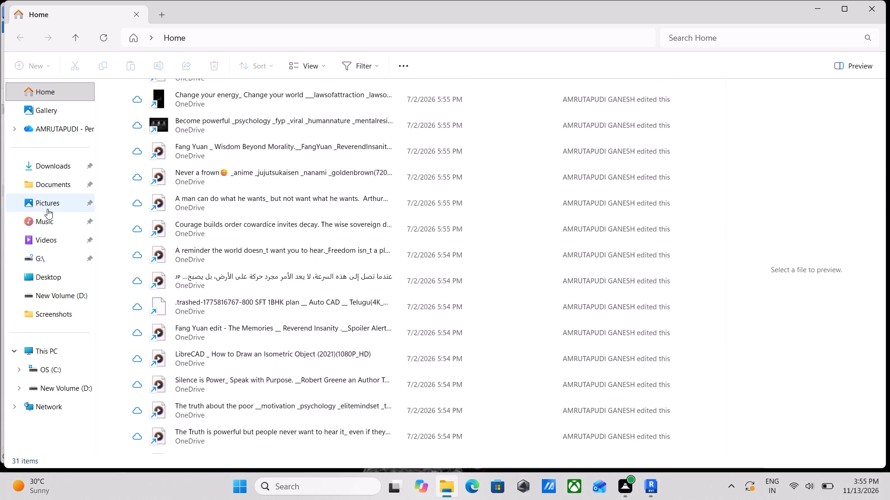
{"action": "scroll", "coordinate": [205, 252], "scroll_direction": "down", "scroll_amount": 4}
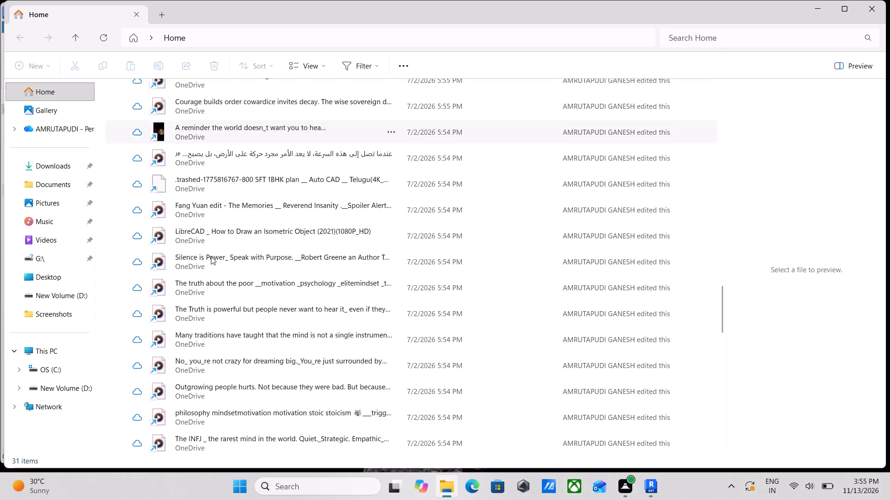
{"action": "scroll", "coordinate": [211, 256], "scroll_direction": "down", "scroll_amount": 13}
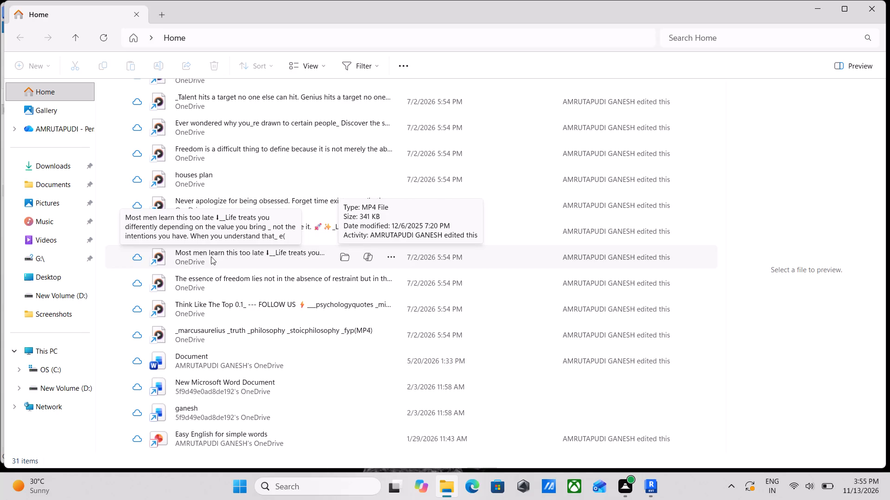
{"action": "scroll", "coordinate": [176, 292], "scroll_direction": "down", "scroll_amount": 6}
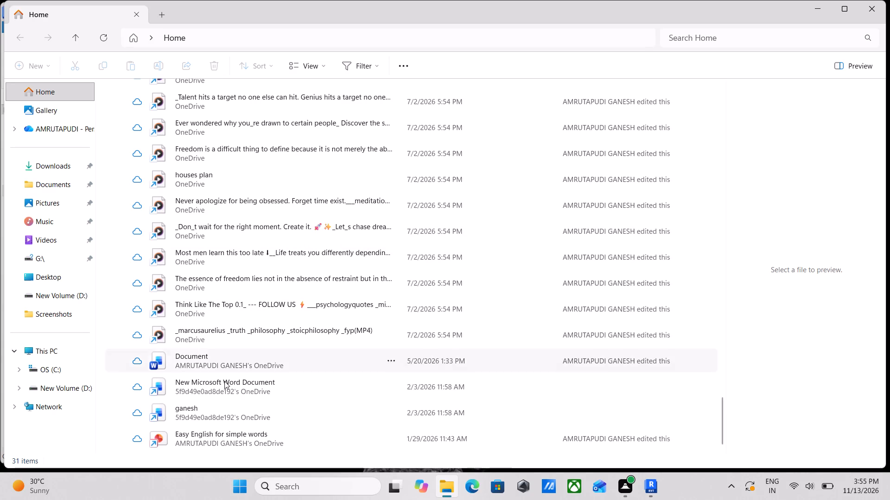
{"action": "scroll", "coordinate": [224, 381], "scroll_direction": "down", "scroll_amount": 1}
{"action": "scroll", "coordinate": [195, 393], "scroll_direction": "up", "scroll_amount": 4}
{"action": "scroll", "coordinate": [104, 223], "scroll_direction": "up", "scroll_amount": 3}
Browse the Screenshots folder in Pictures for the floor plan images and examine the most recent captures.
{"action": "double_click", "coordinate": [57, 199]}
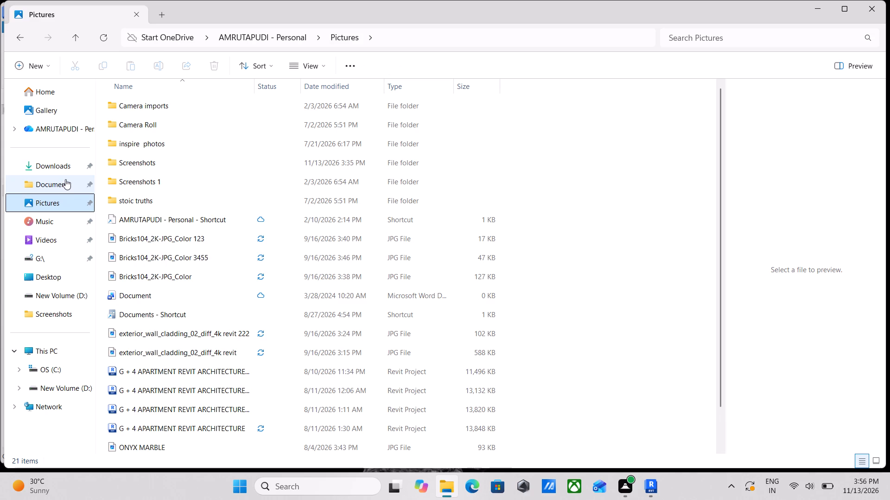
{"action": "double_click", "coordinate": [152, 162]}
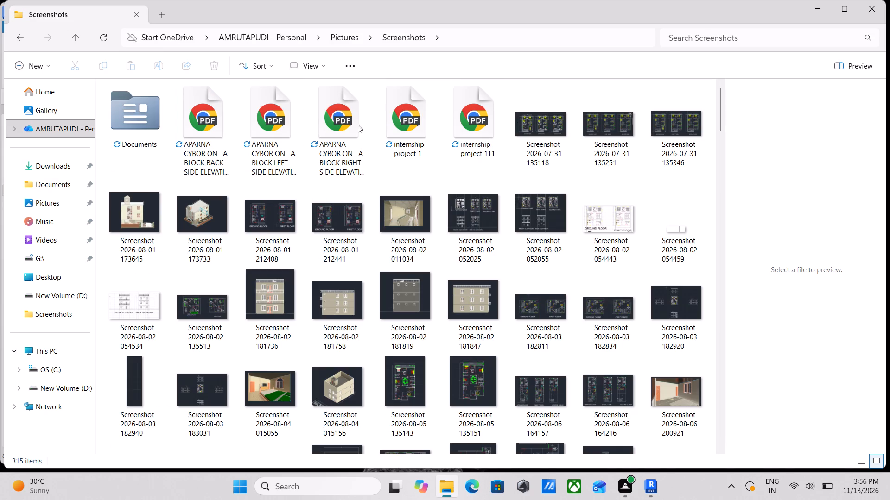
{"action": "scroll", "coordinate": [416, 215], "scroll_direction": "down", "scroll_amount": 9}
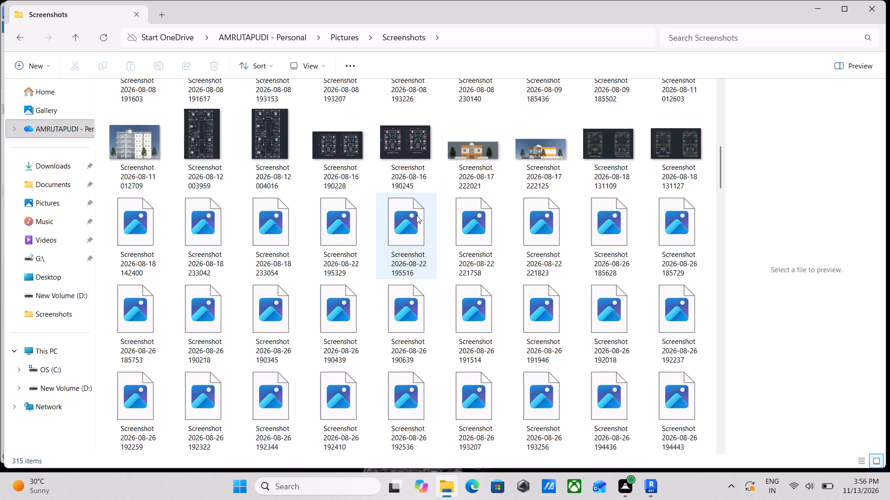
{"action": "scroll", "coordinate": [577, 316], "scroll_direction": "down", "scroll_amount": 12}
{"action": "scroll", "coordinate": [676, 356], "scroll_direction": "down", "scroll_amount": 10}
{"action": "scroll", "coordinate": [688, 312], "scroll_direction": "down", "scroll_amount": 2}
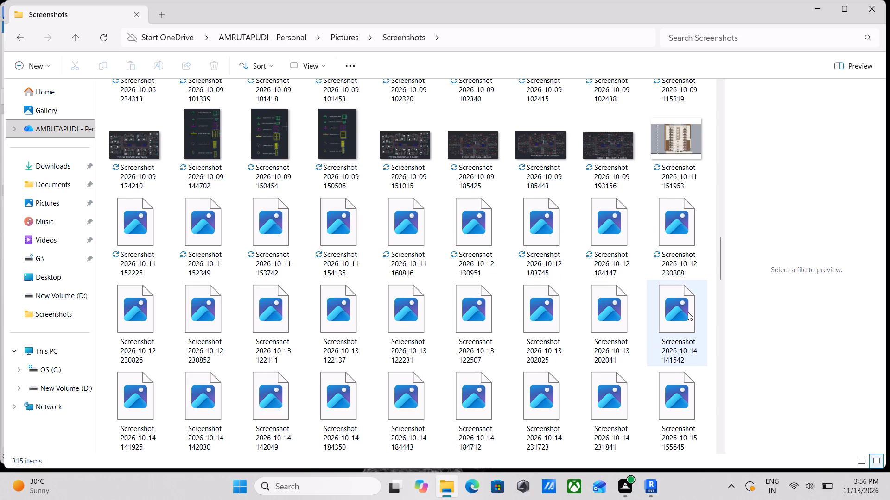
{"action": "scroll", "coordinate": [688, 312], "scroll_direction": "down", "scroll_amount": 5}
{"action": "scroll", "coordinate": [704, 369], "scroll_direction": "down", "scroll_amount": 14}
{"action": "scroll", "coordinate": [722, 406], "scroll_direction": "down", "scroll_amount": 2}
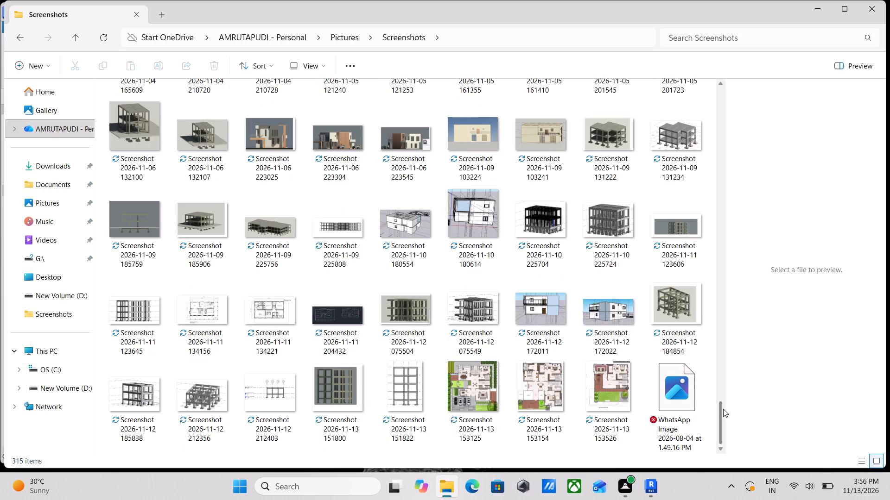
{"action": "scroll", "coordinate": [723, 409], "scroll_direction": "down", "scroll_amount": 6}
{"action": "scroll", "coordinate": [598, 410], "scroll_direction": "up", "scroll_amount": 2}
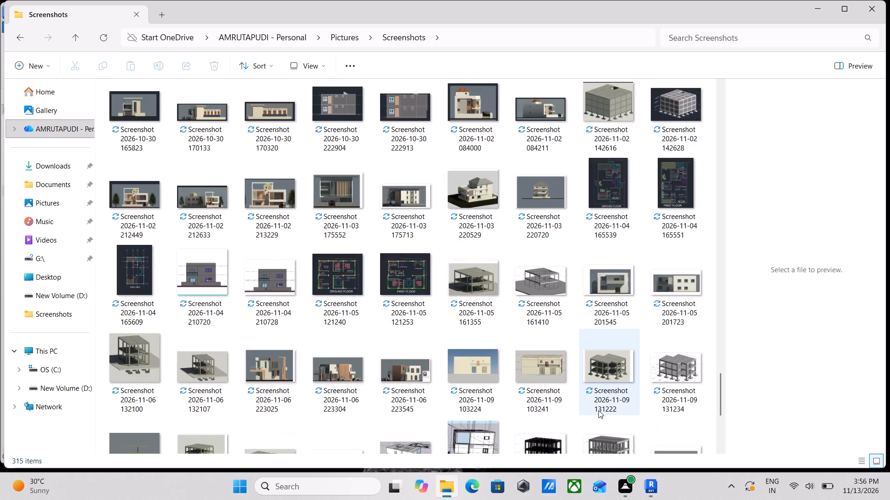
{"action": "scroll", "coordinate": [598, 410], "scroll_direction": "down", "scroll_amount": 5}
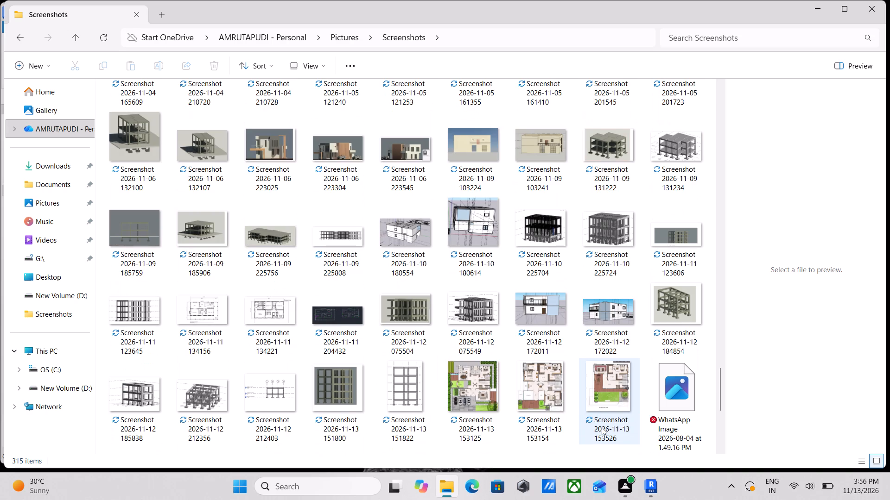
{"action": "right_click", "coordinate": [602, 427]}
{"action": "right_click", "coordinate": [601, 426]}
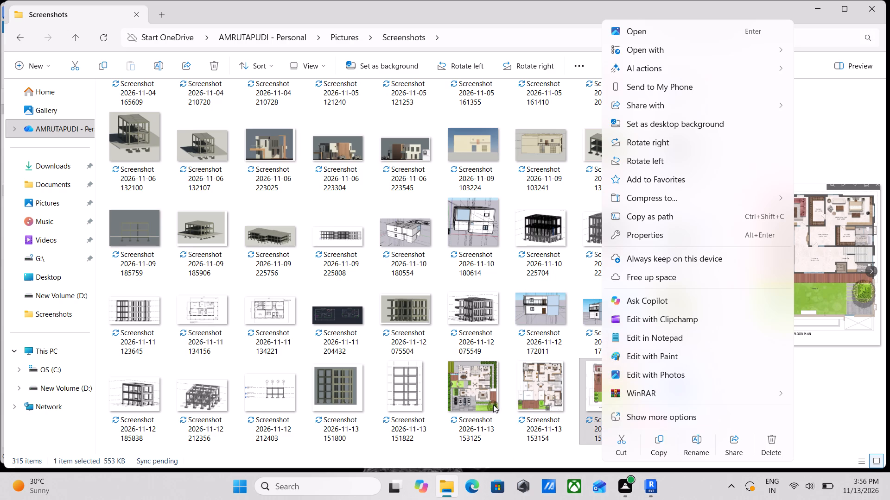
{"action": "scroll", "coordinate": [493, 405], "scroll_direction": "down", "scroll_amount": 1}
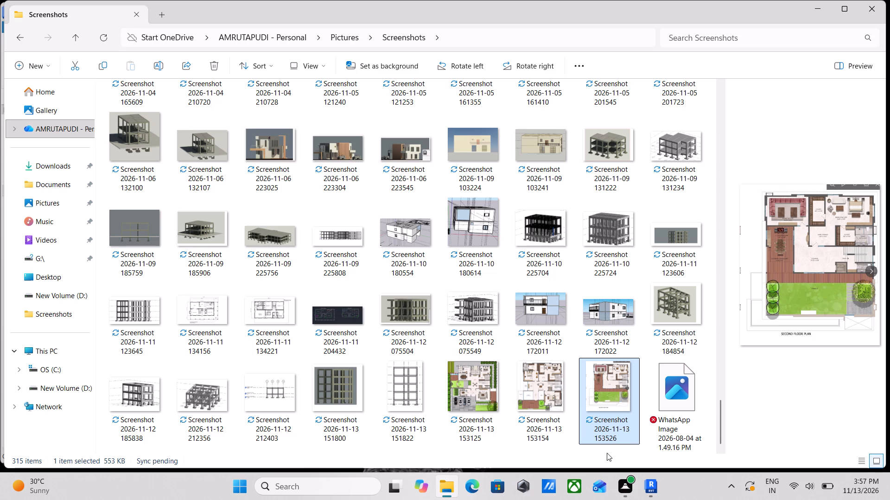
{"action": "scroll", "coordinate": [607, 453], "scroll_direction": "up", "scroll_amount": 2}
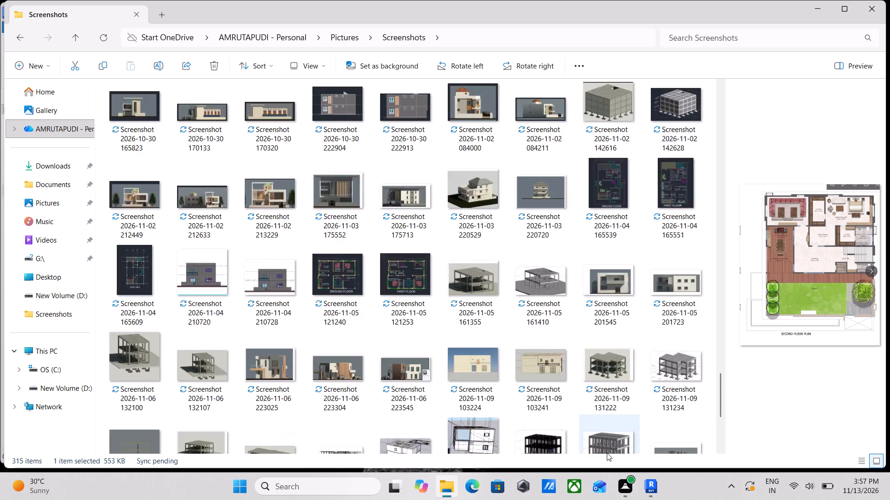
{"action": "scroll", "coordinate": [543, 398], "scroll_direction": "up", "scroll_amount": 4}
{"action": "scroll", "coordinate": [543, 398], "scroll_direction": "down", "scroll_amount": 4}
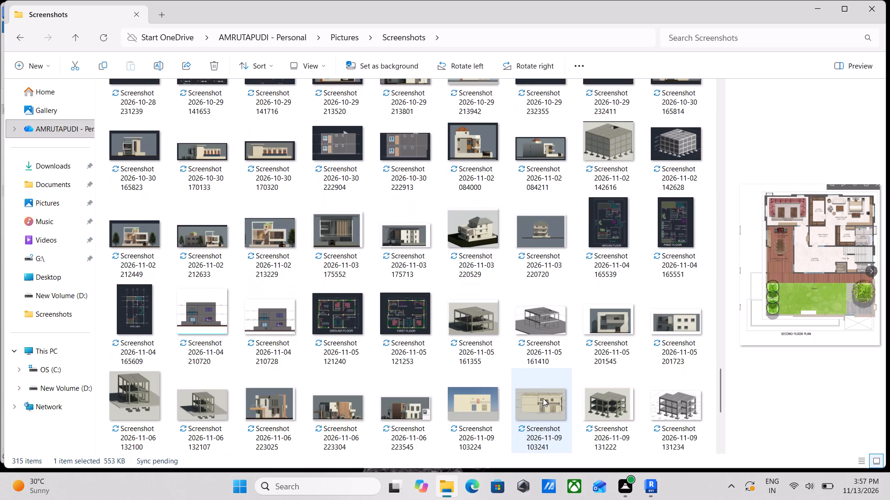
{"action": "scroll", "coordinate": [543, 398], "scroll_direction": "down", "scroll_amount": 10}
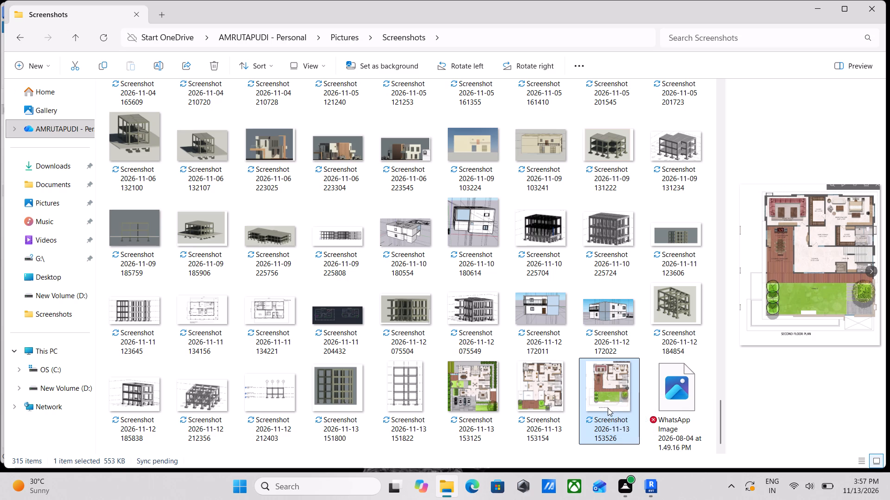
{"action": "left_click", "coordinate": [608, 408], "text": "ctrl"}
{"action": "left_click", "coordinate": [532, 399], "text": "ctrl"}
{"action": "left_click", "coordinate": [469, 408], "text": "ctrl"}
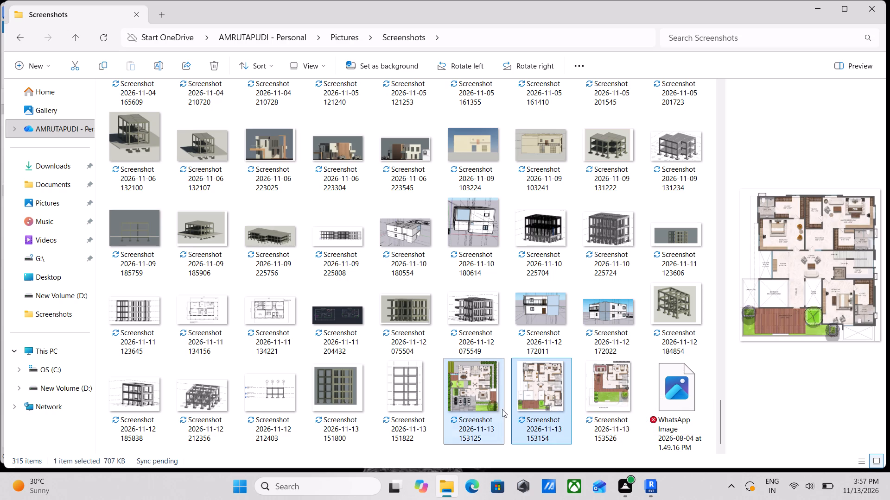
{"action": "left_click", "coordinate": [596, 402], "text": "ctrl"}
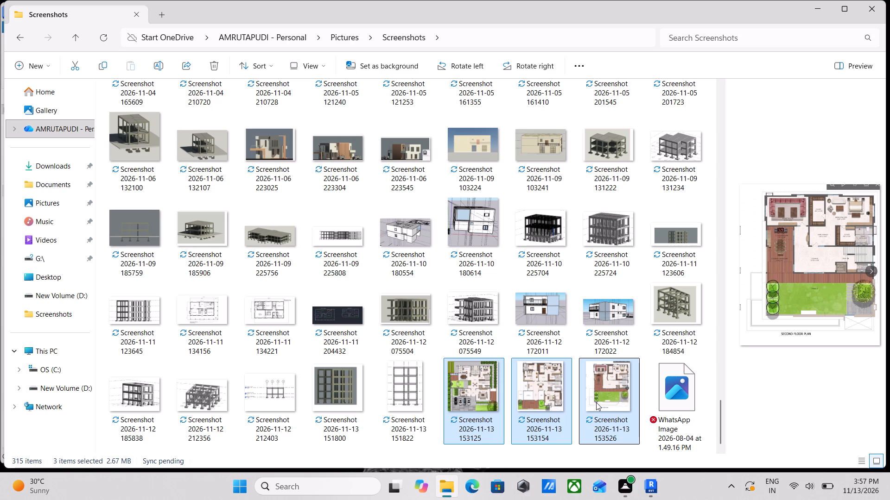
{"action": "right_click", "coordinate": [596, 402]}
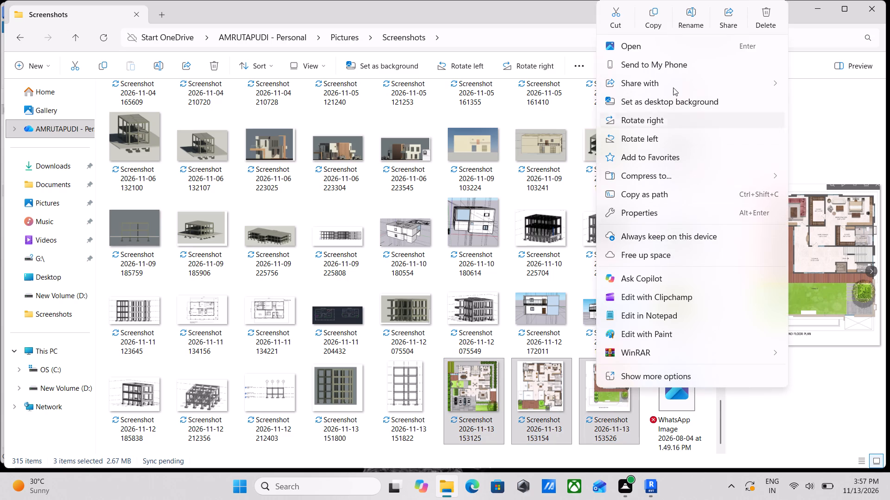
{"action": "left_click", "coordinate": [643, 18]}
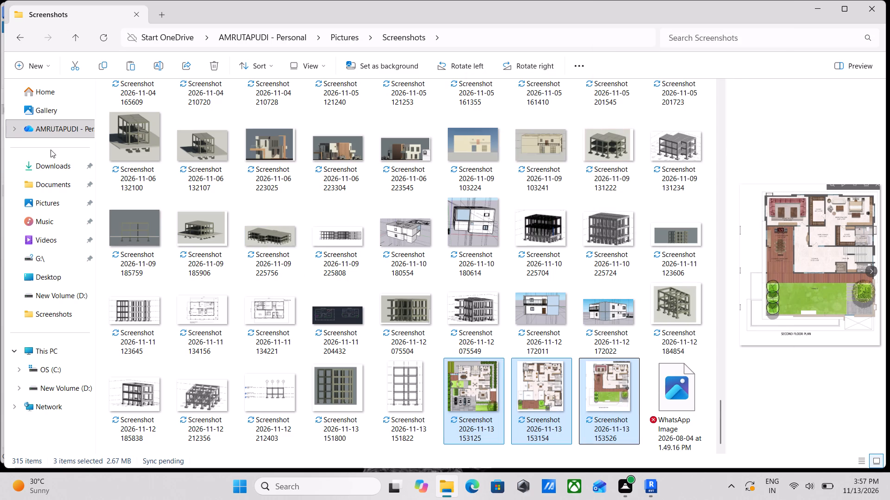
{"action": "scroll", "coordinate": [56, 222], "scroll_direction": "down", "scroll_amount": 1}
{"action": "left_click", "coordinate": [48, 275]}
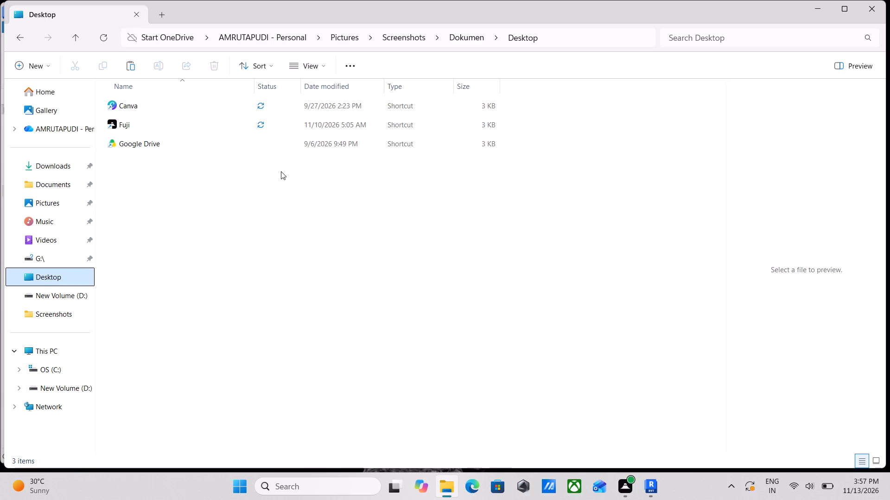
{"action": "key", "text": "ctrl+v"}
{"action": "scroll", "coordinate": [281, 171], "scroll_direction": "down", "scroll_amount": 1}
{"action": "scroll", "coordinate": [248, 204], "scroll_direction": "up", "scroll_amount": 2}
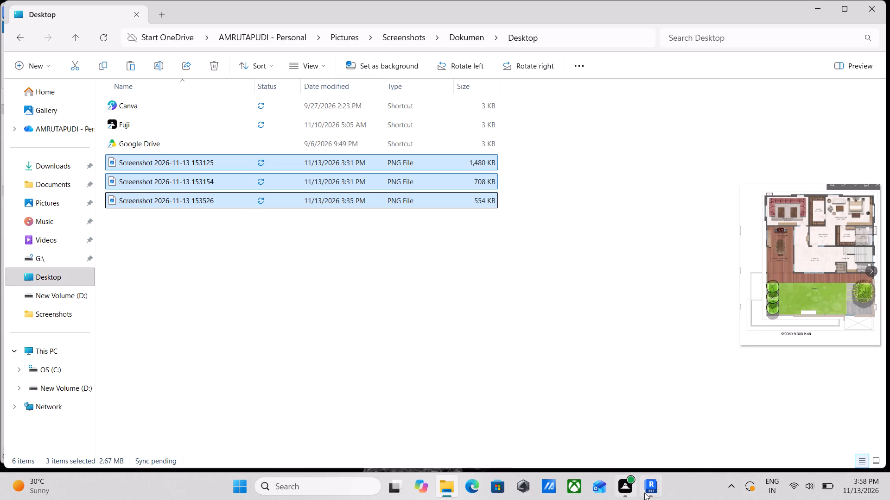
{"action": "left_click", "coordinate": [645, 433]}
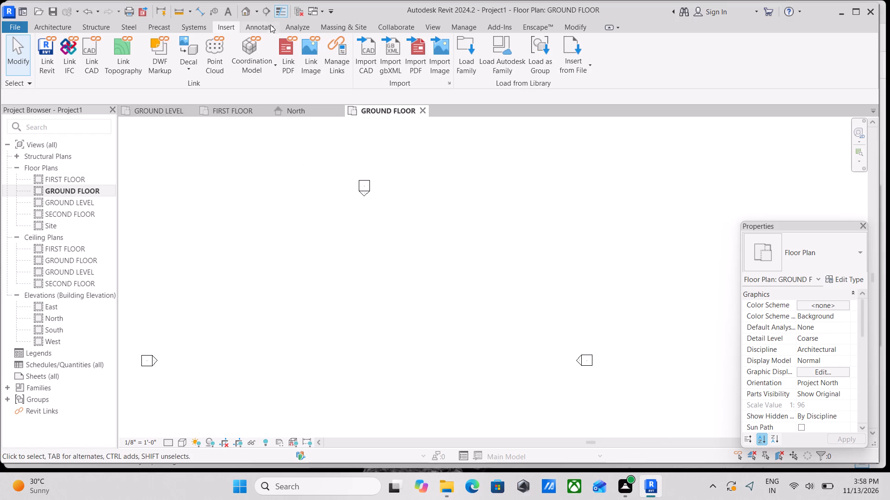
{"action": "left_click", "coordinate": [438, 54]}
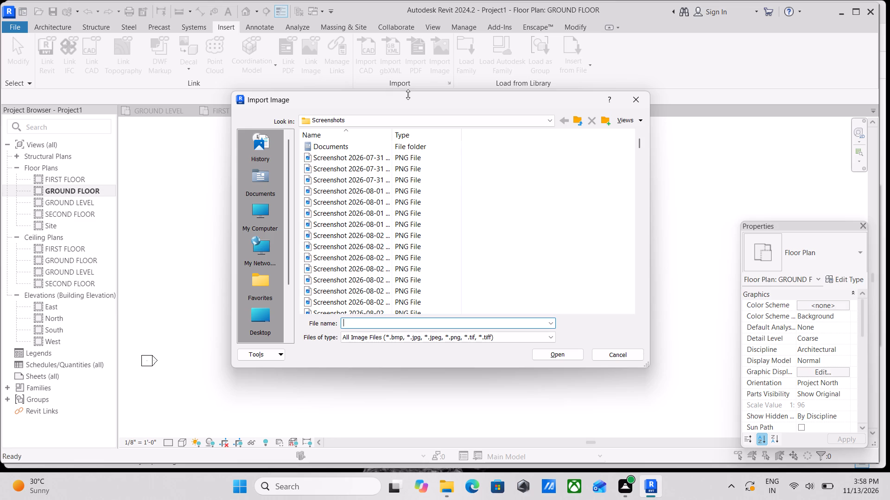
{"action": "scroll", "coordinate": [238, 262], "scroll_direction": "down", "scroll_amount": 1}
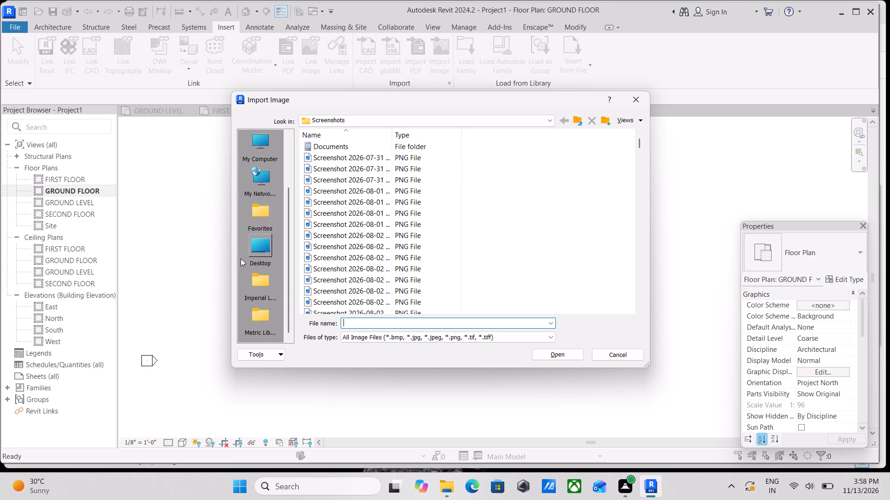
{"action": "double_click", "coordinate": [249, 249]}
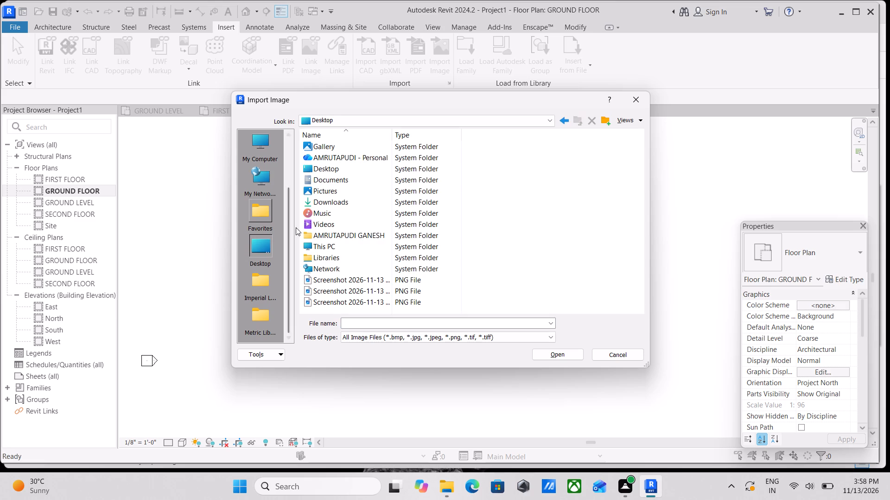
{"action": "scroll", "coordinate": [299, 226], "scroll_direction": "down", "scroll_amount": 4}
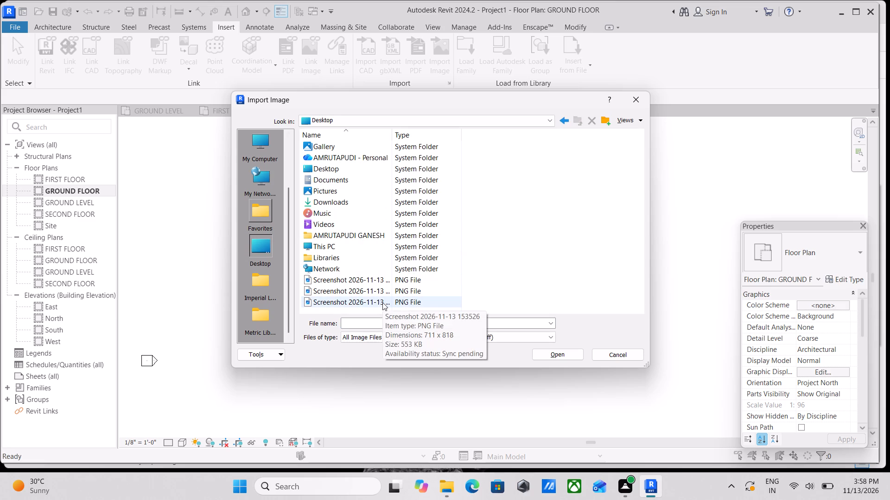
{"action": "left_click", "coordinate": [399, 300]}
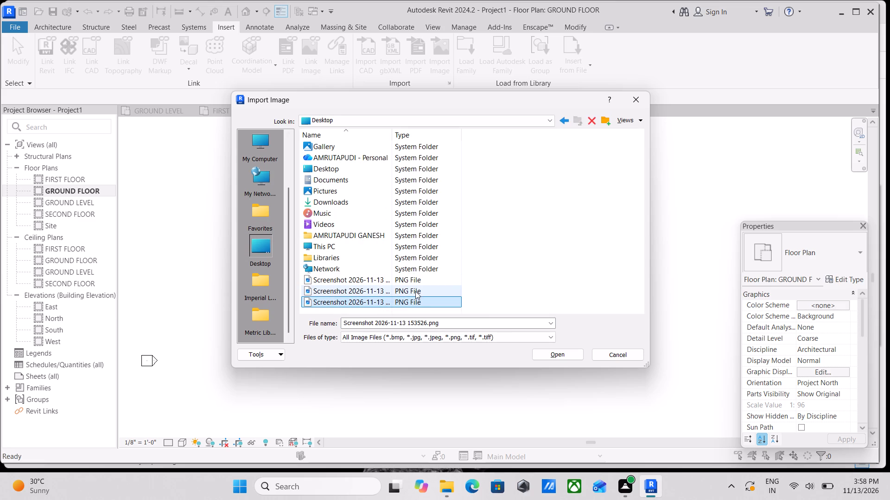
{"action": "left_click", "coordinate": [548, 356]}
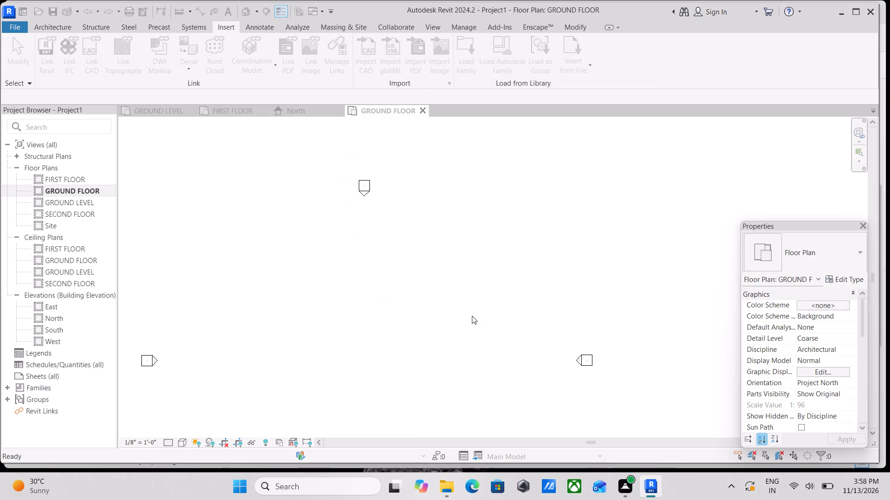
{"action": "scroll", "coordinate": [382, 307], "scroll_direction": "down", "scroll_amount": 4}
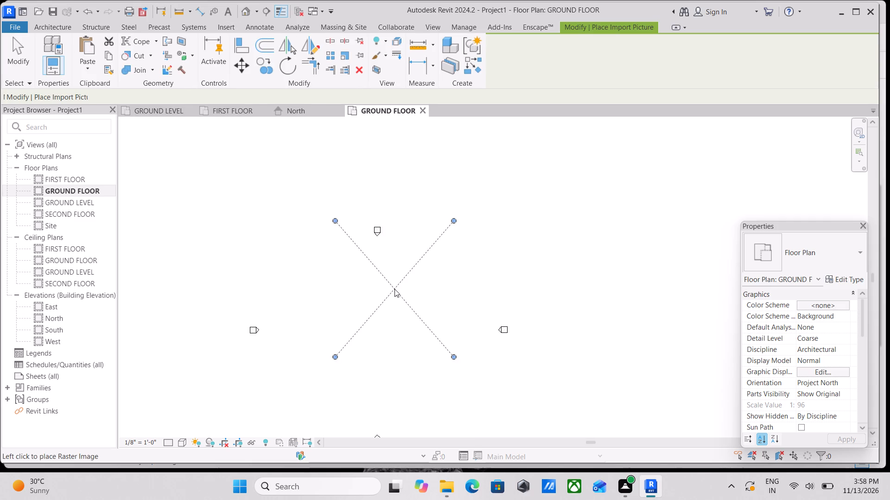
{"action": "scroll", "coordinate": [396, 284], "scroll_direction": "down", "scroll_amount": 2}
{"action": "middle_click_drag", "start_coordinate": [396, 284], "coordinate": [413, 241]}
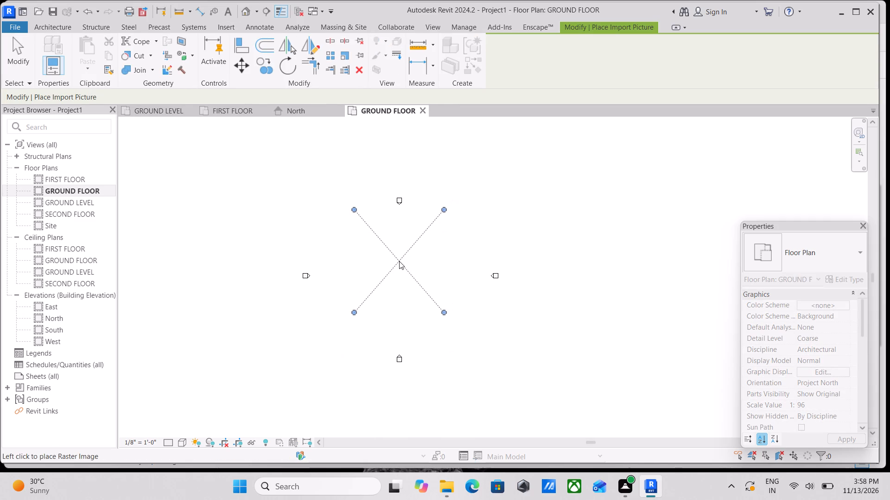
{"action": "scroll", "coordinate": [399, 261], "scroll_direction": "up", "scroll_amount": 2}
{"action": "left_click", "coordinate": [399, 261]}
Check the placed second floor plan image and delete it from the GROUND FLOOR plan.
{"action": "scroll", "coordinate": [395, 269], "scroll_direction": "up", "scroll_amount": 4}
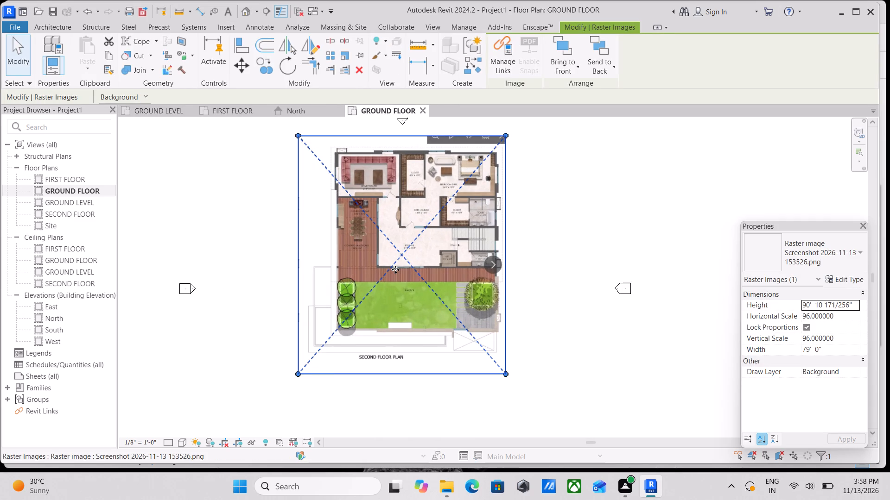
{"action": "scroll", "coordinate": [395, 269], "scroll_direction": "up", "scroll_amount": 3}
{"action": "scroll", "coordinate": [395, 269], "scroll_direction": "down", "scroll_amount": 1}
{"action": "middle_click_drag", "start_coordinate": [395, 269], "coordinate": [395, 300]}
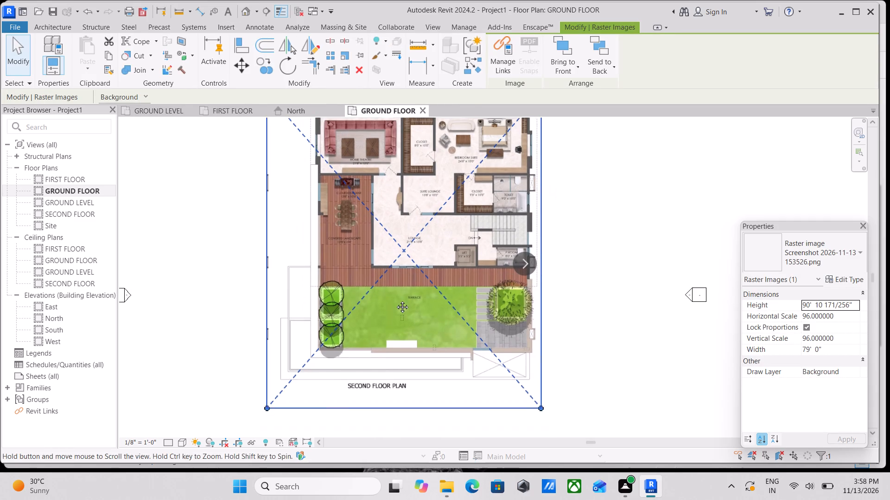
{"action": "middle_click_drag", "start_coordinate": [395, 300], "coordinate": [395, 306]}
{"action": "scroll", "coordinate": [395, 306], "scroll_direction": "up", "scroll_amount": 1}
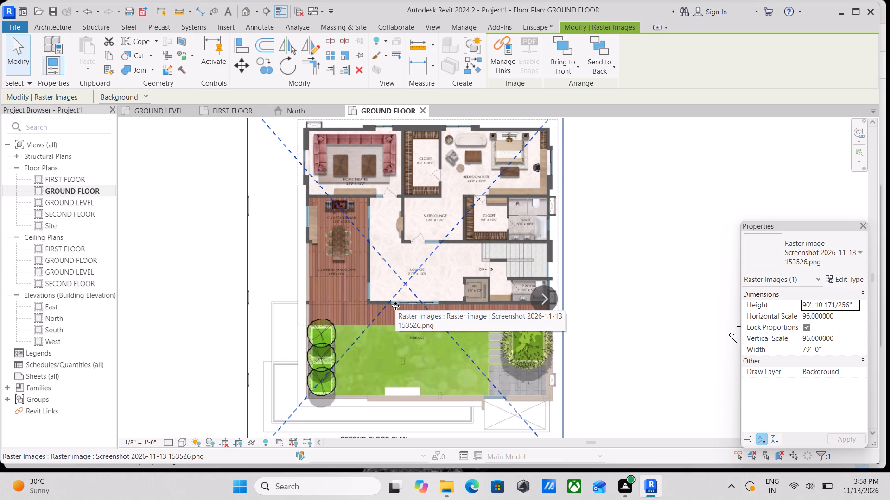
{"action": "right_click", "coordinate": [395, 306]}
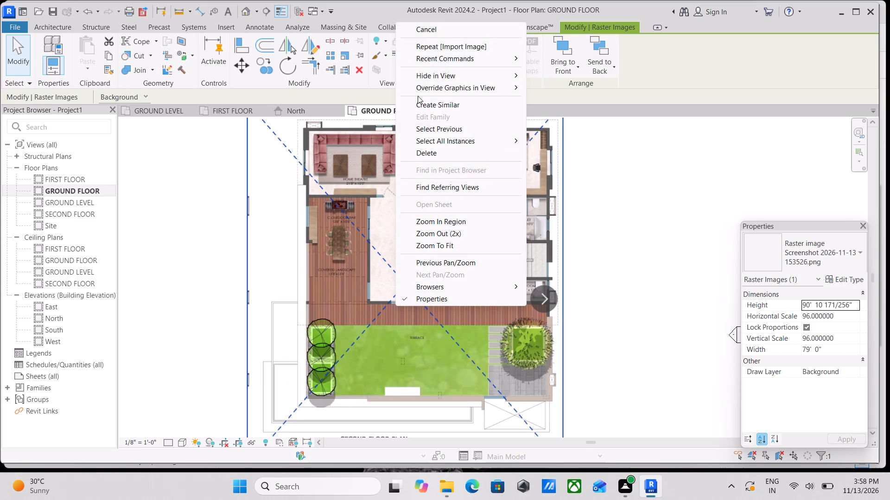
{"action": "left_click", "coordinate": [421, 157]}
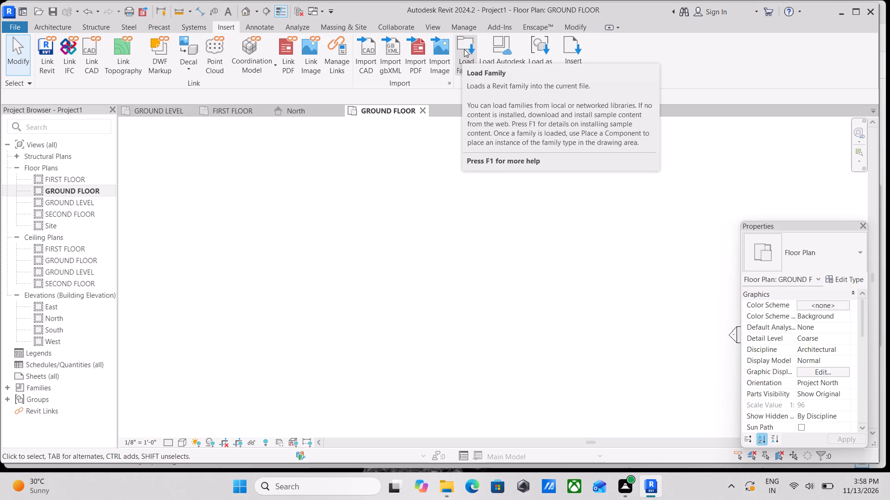
{"action": "left_click", "coordinate": [433, 44]}
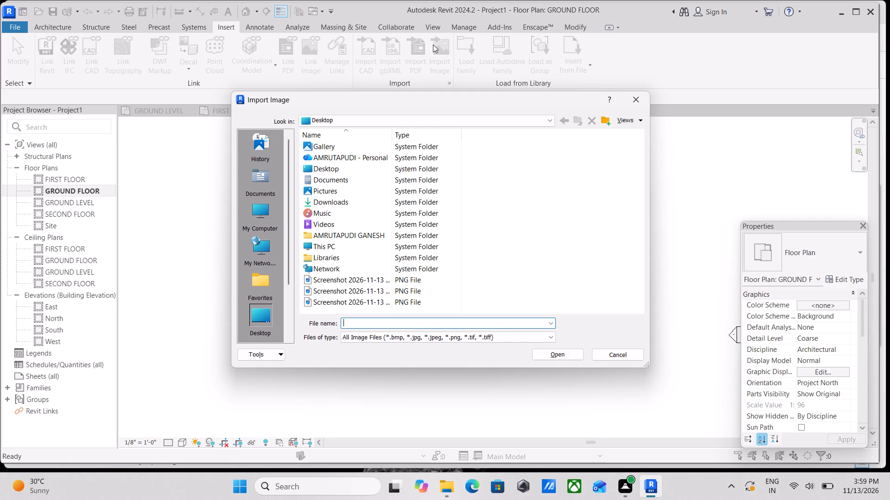
{"action": "left_click", "coordinate": [371, 279]}
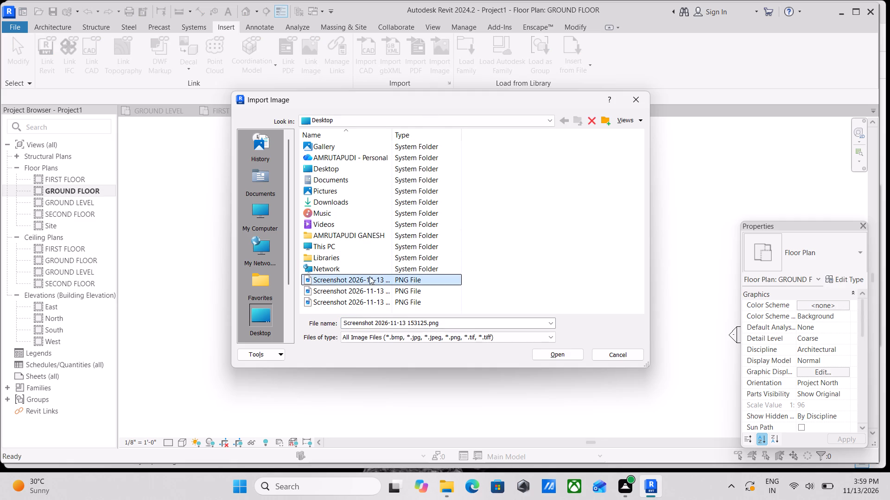
{"action": "left_click", "coordinate": [556, 357]}
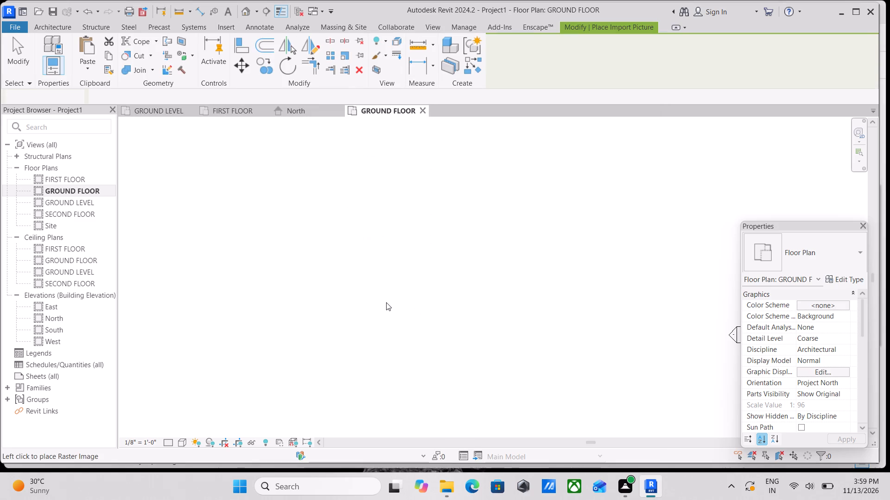
{"action": "scroll", "coordinate": [386, 302], "scroll_direction": "down", "scroll_amount": 5}
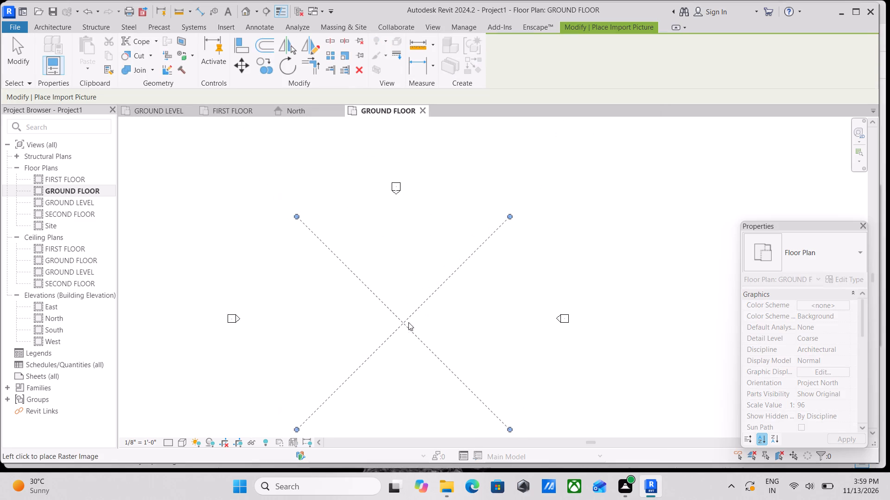
{"action": "left_click", "coordinate": [395, 323]}
Examine the placed floor plan image, checking the room labels and dimensions around the drawing room, foyer and living lounge.
{"action": "scroll", "coordinate": [388, 308], "scroll_direction": "up", "scroll_amount": 3}
{"action": "middle_click_drag", "start_coordinate": [379, 314], "coordinate": [370, 280]}
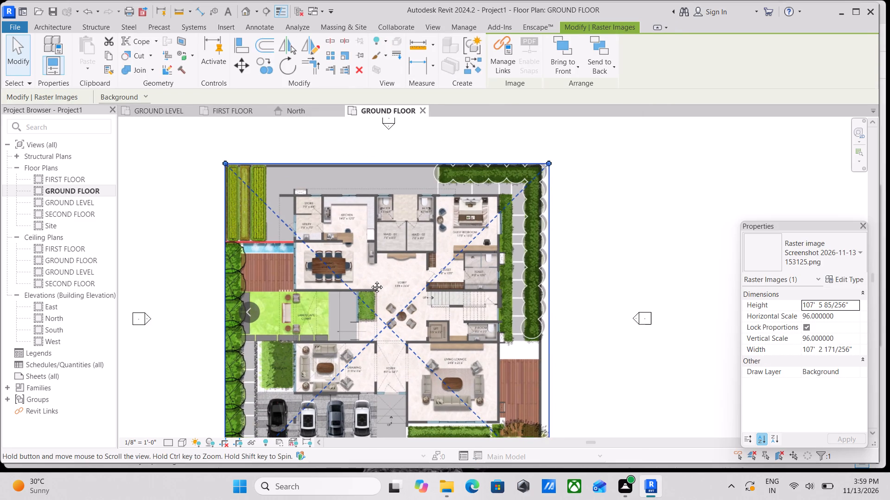
{"action": "middle_click_drag", "start_coordinate": [370, 280], "coordinate": [388, 187]}
{"action": "scroll", "coordinate": [409, 350], "scroll_direction": "up", "scroll_amount": 2}
{"action": "middle_click_drag", "start_coordinate": [375, 294], "coordinate": [407, 354]}
{"action": "scroll", "coordinate": [389, 297], "scroll_direction": "up", "scroll_amount": 4}
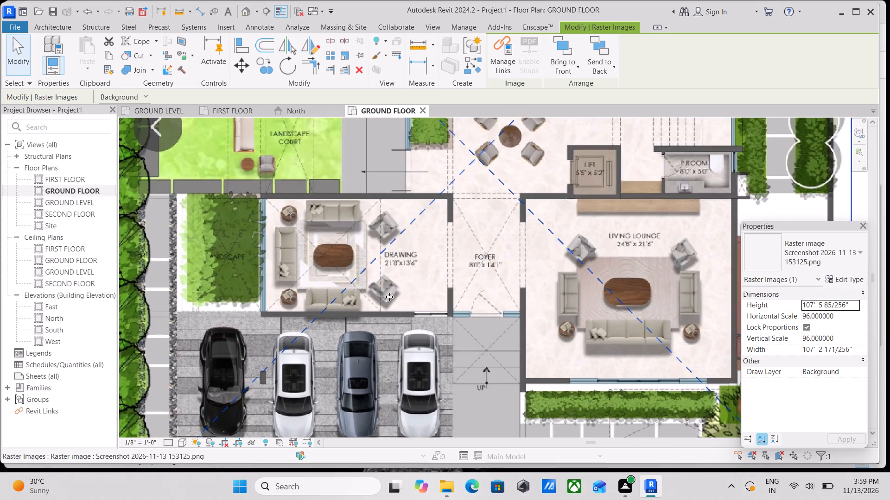
{"action": "scroll", "coordinate": [423, 322], "scroll_direction": "up", "scroll_amount": 4}
{"action": "scroll", "coordinate": [423, 322], "scroll_direction": "down", "scroll_amount": 3}
{"action": "scroll", "coordinate": [489, 285], "scroll_direction": "down", "scroll_amount": 2}
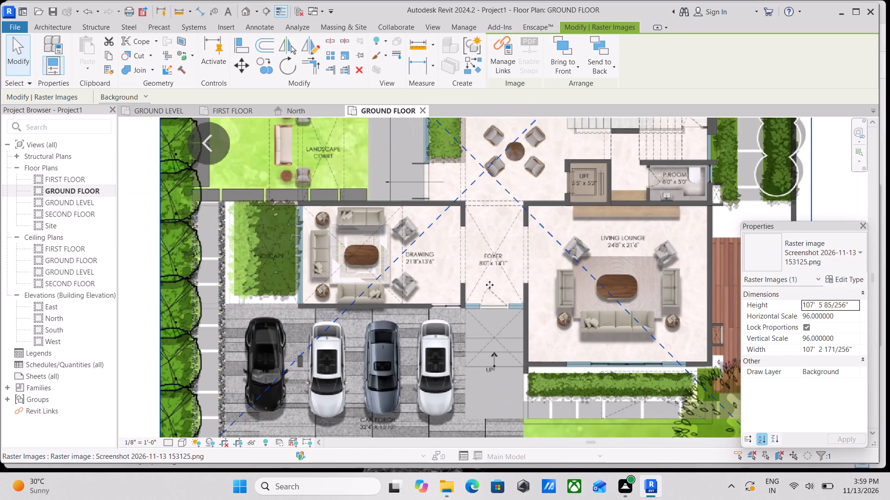
{"action": "middle_click_drag", "start_coordinate": [489, 285], "coordinate": [389, 278]}
{"action": "scroll", "coordinate": [488, 275], "scroll_direction": "down", "scroll_amount": 2}
{"action": "middle_click_drag", "start_coordinate": [488, 275], "coordinate": [477, 287]}
{"action": "scroll", "coordinate": [566, 274], "scroll_direction": "up", "scroll_amount": 6}
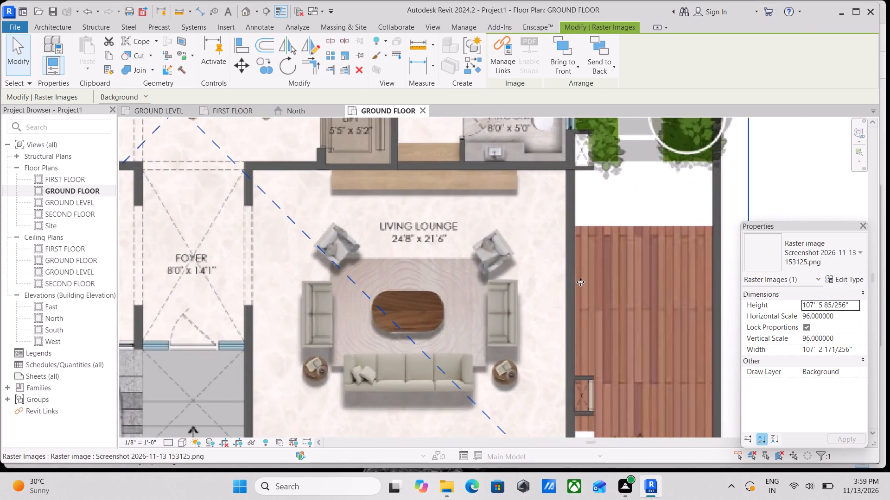
{"action": "scroll", "coordinate": [580, 282], "scroll_direction": "up", "scroll_amount": 1}
{"action": "scroll", "coordinate": [580, 282], "scroll_direction": "down", "scroll_amount": 11}
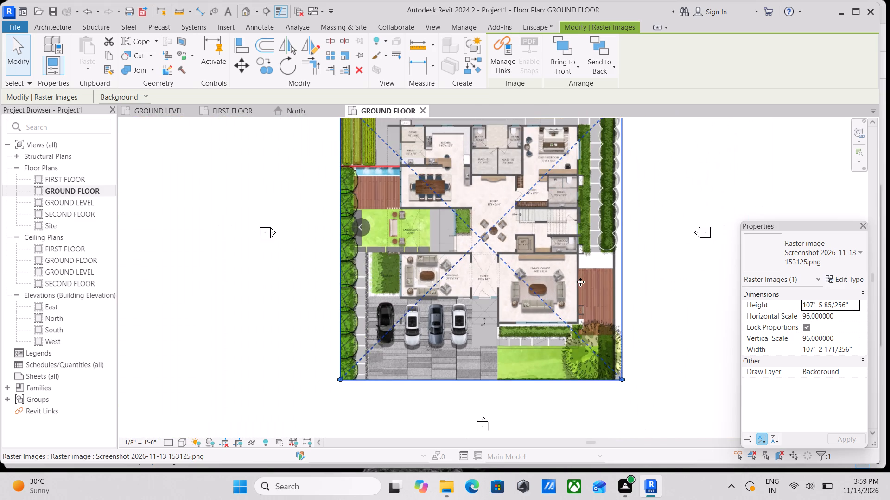
Enlarge the floor plan image proportionally from its upper-left corner to about 112' 8" wide by 112' 11" high.
{"action": "middle_click_drag", "start_coordinate": [580, 282], "coordinate": [589, 353]}
{"action": "scroll", "coordinate": [338, 163], "scroll_direction": "up", "scroll_amount": 3}
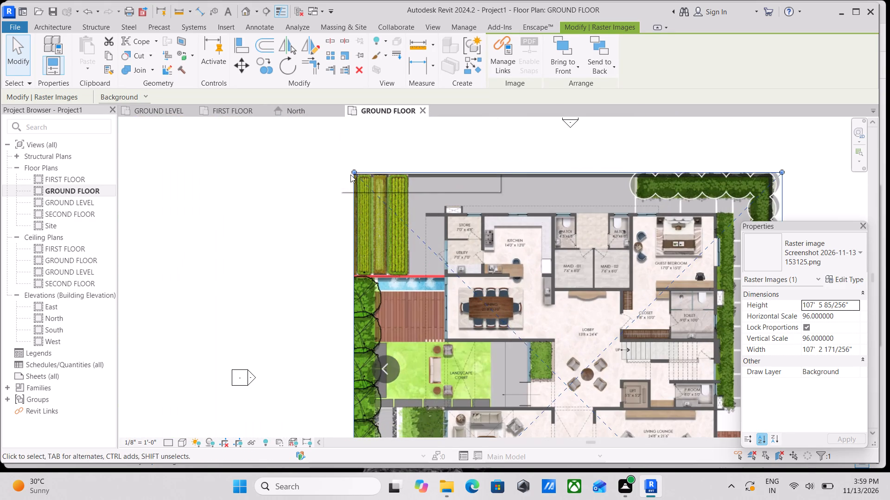
{"action": "scroll", "coordinate": [350, 175], "scroll_direction": "up", "scroll_amount": 2}
{"action": "left_click_drag", "start_coordinate": [356, 175], "coordinate": [339, 173]}
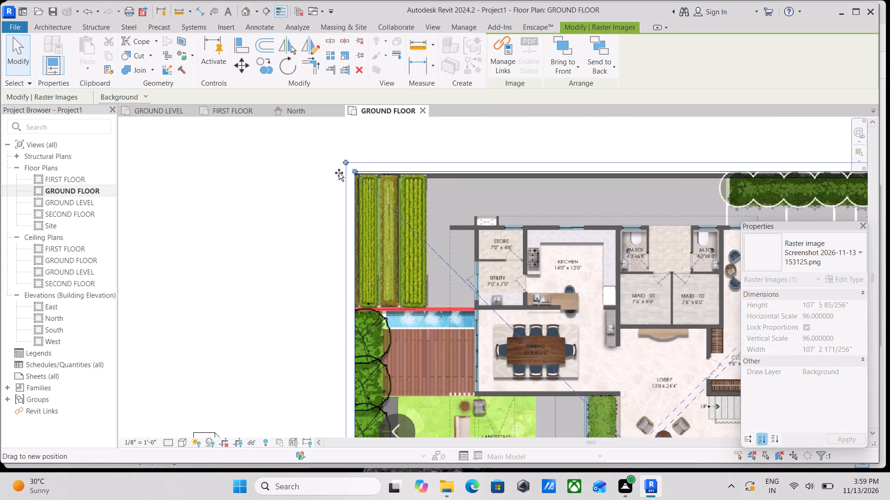
{"action": "left_click_drag", "start_coordinate": [339, 173], "coordinate": [314, 159]}
Examine the enlarged floor plan image, checking the labels and dimensions of the kitchen, maid rooms, guest bedroom, closet and toilet.
{"action": "scroll", "coordinate": [590, 264], "scroll_direction": "down", "scroll_amount": 1}
{"action": "middle_click_drag", "start_coordinate": [585, 264], "coordinate": [462, 239]}
{"action": "scroll", "coordinate": [367, 219], "scroll_direction": "up", "scroll_amount": 2}
{"action": "scroll", "coordinate": [308, 215], "scroll_direction": "up", "scroll_amount": 2}
{"action": "scroll", "coordinate": [398, 221], "scroll_direction": "down", "scroll_amount": 3}
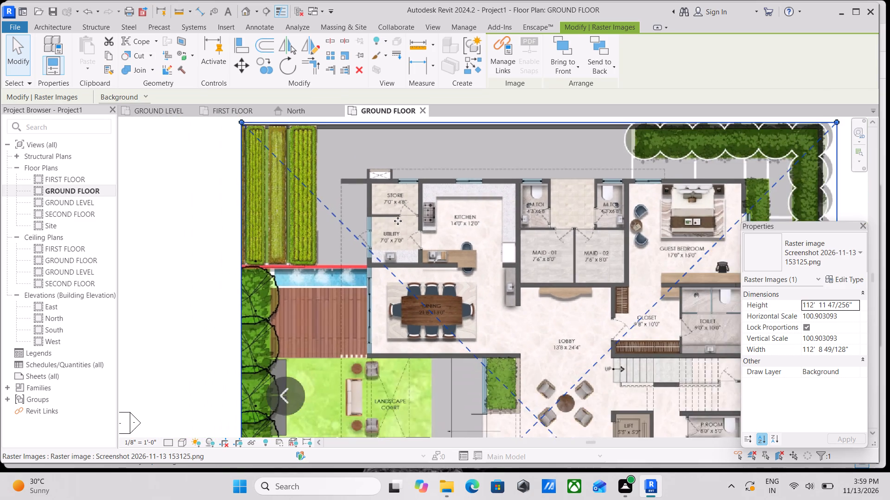
{"action": "scroll", "coordinate": [530, 233], "scroll_direction": "down", "scroll_amount": 1}
{"action": "middle_click_drag", "start_coordinate": [530, 233], "coordinate": [380, 230]}
{"action": "scroll", "coordinate": [529, 224], "scroll_direction": "up", "scroll_amount": 2}
{"action": "scroll", "coordinate": [534, 264], "scroll_direction": "up", "scroll_amount": 3}
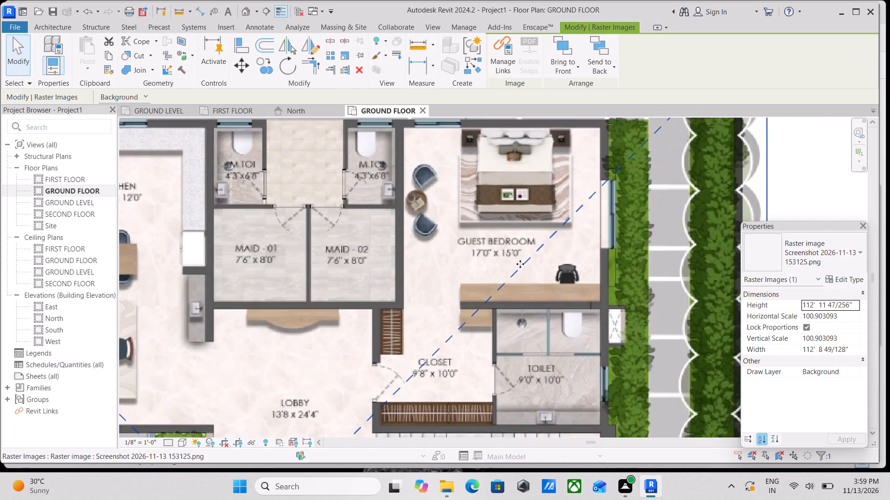
{"action": "scroll", "coordinate": [520, 264], "scroll_direction": "up", "scroll_amount": 1}
{"action": "scroll", "coordinate": [520, 264], "scroll_direction": "down", "scroll_amount": 4}
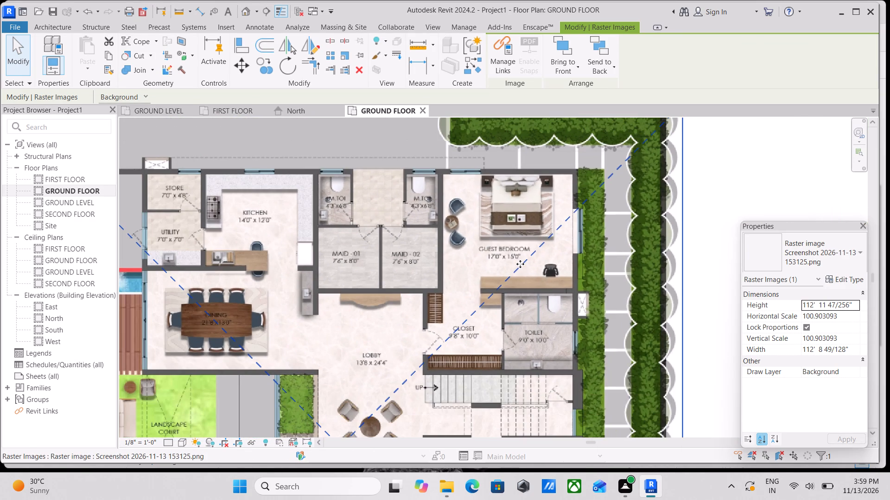
{"action": "scroll", "coordinate": [520, 264], "scroll_direction": "up", "scroll_amount": 2}
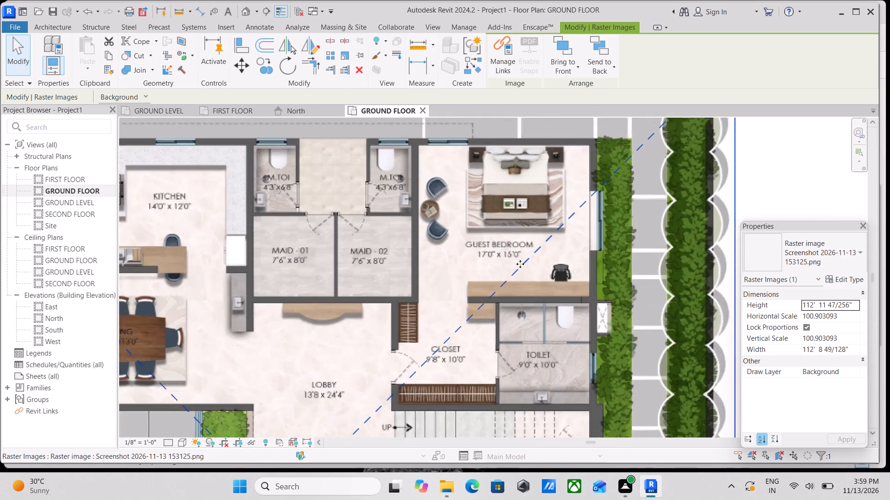
{"action": "scroll", "coordinate": [520, 264], "scroll_direction": "up", "scroll_amount": 1}
{"action": "scroll", "coordinate": [511, 322], "scroll_direction": "up", "scroll_amount": 2}
{"action": "scroll", "coordinate": [517, 306], "scroll_direction": "down", "scroll_amount": 3}
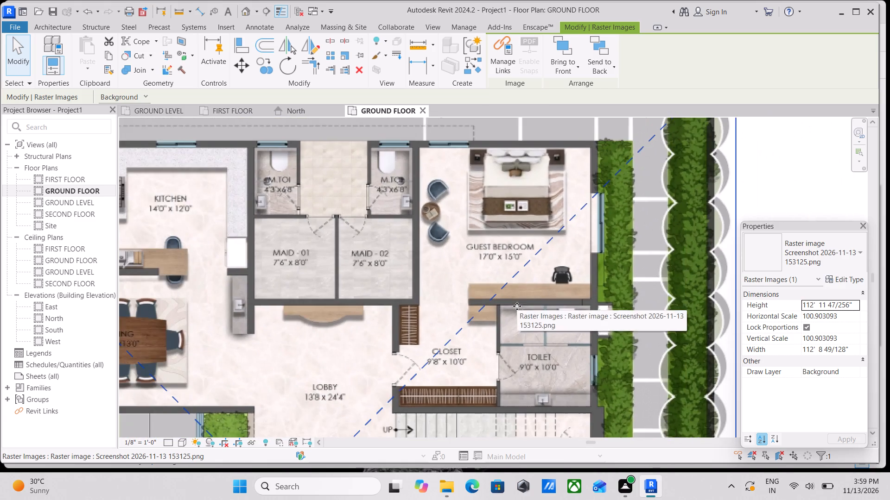
{"action": "scroll", "coordinate": [524, 298], "scroll_direction": "down", "scroll_amount": 6}
{"action": "middle_click_drag", "start_coordinate": [524, 298], "coordinate": [536, 237]}
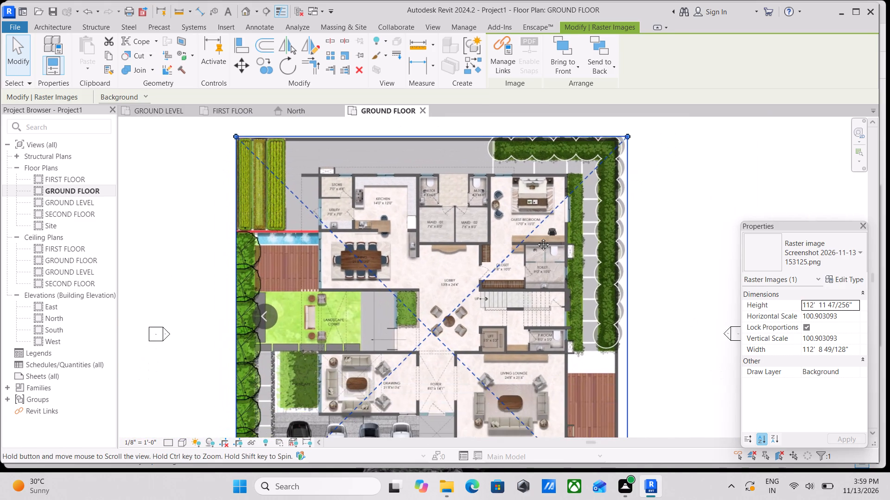
{"action": "middle_click_drag", "start_coordinate": [536, 237], "coordinate": [536, 236]}
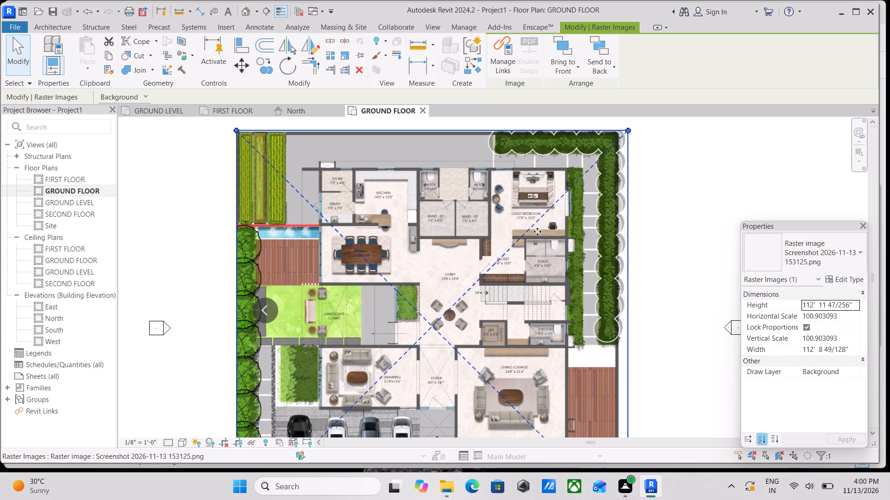
{"action": "scroll", "coordinate": [551, 243], "scroll_direction": "down", "scroll_amount": 2}
{"action": "middle_click_drag", "start_coordinate": [550, 243], "coordinate": [539, 268]}
{"action": "middle_click_drag", "start_coordinate": [539, 268], "coordinate": [554, 335]}
{"action": "scroll", "coordinate": [553, 337], "scroll_direction": "up", "scroll_amount": 2}
{"action": "scroll", "coordinate": [546, 279], "scroll_direction": "up", "scroll_amount": 2}
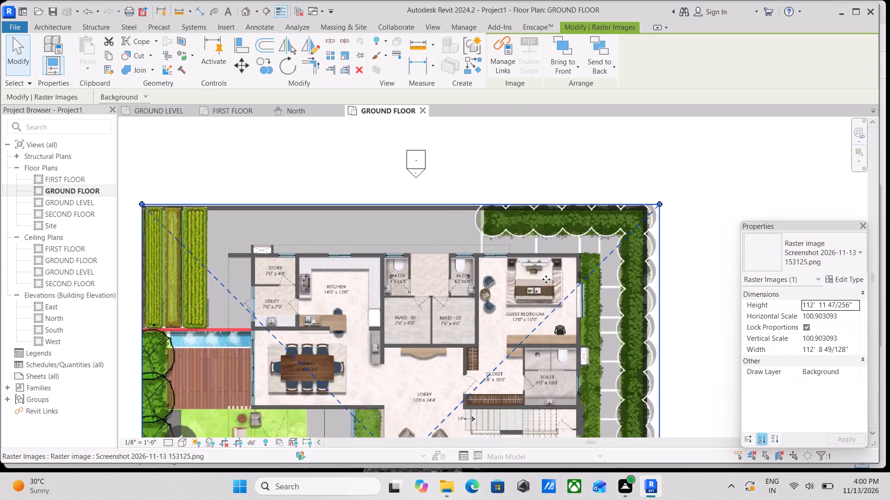
{"action": "scroll", "coordinate": [546, 279], "scroll_direction": "up", "scroll_amount": 1}
{"action": "scroll", "coordinate": [546, 279], "scroll_direction": "down", "scroll_amount": 2}
{"action": "scroll", "coordinate": [619, 299], "scroll_direction": "down", "scroll_amount": 2}
{"action": "middle_click_drag", "start_coordinate": [619, 299], "coordinate": [553, 263]}
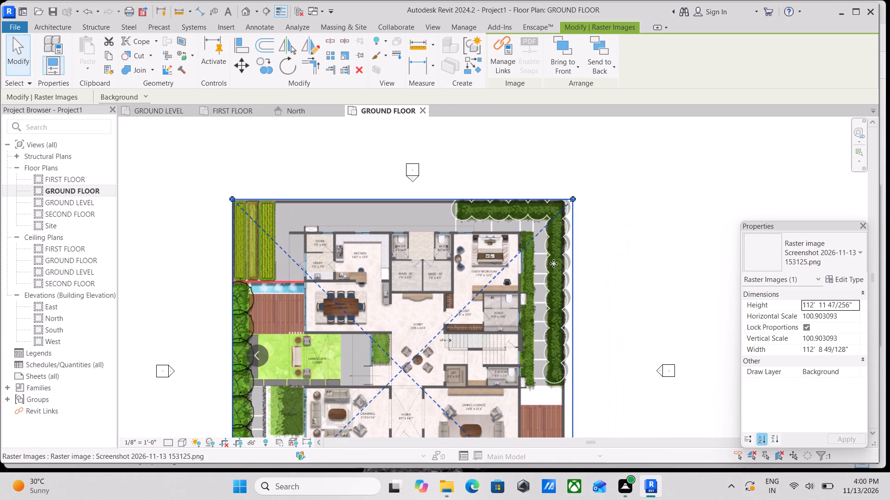
Examine the enlarged floor plan image around the guest bedroom, maid rooms, closet, kitchen and outer walls.
{"action": "scroll", "coordinate": [471, 286], "scroll_direction": "up", "scroll_amount": 7}
{"action": "middle_click_drag", "start_coordinate": [457, 269], "coordinate": [454, 356]}
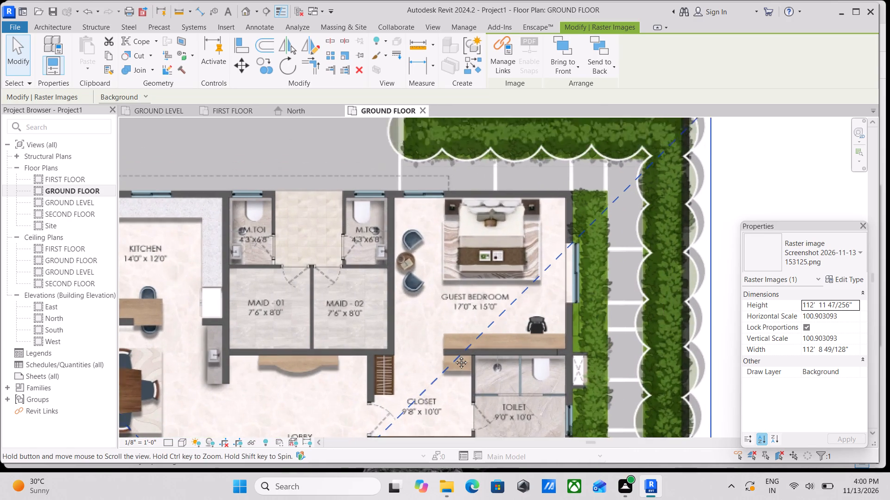
{"action": "middle_click_drag", "start_coordinate": [454, 356], "coordinate": [458, 373]}
{"action": "scroll", "coordinate": [500, 299], "scroll_direction": "down", "scroll_amount": 1}
{"action": "middle_click_drag", "start_coordinate": [500, 299], "coordinate": [483, 291]}
{"action": "scroll", "coordinate": [483, 291], "scroll_direction": "up", "scroll_amount": 2}
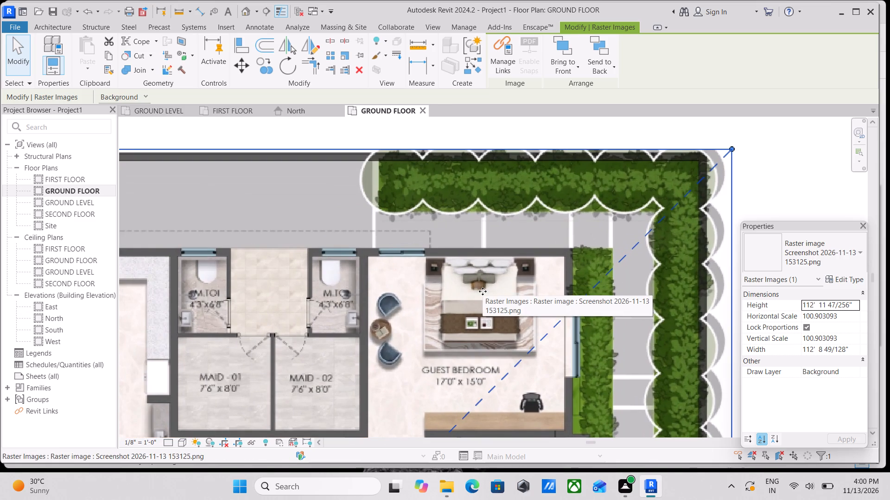
{"action": "scroll", "coordinate": [483, 291], "scroll_direction": "up", "scroll_amount": 1}
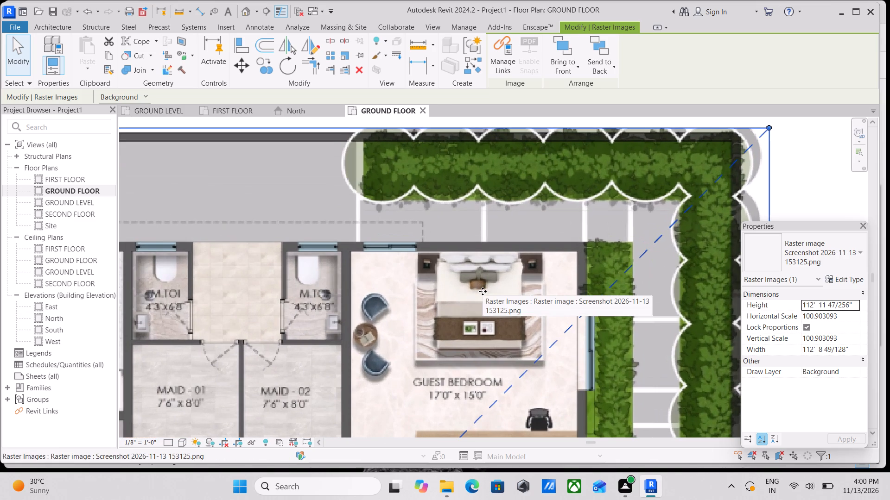
{"action": "scroll", "coordinate": [483, 291], "scroll_direction": "down", "scroll_amount": 3}
{"action": "middle_click_drag", "start_coordinate": [492, 370], "coordinate": [534, 295]}
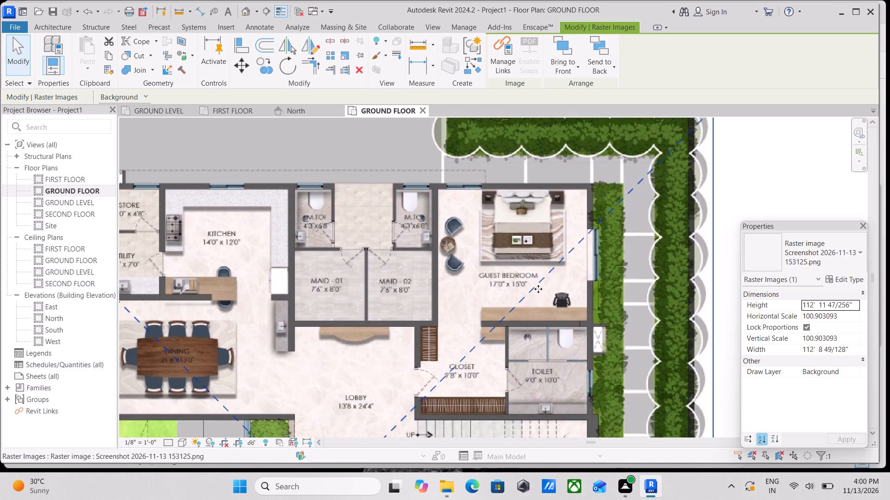
{"action": "scroll", "coordinate": [538, 289], "scroll_direction": "down", "scroll_amount": 3}
{"action": "scroll", "coordinate": [557, 268], "scroll_direction": "up", "scroll_amount": 3}
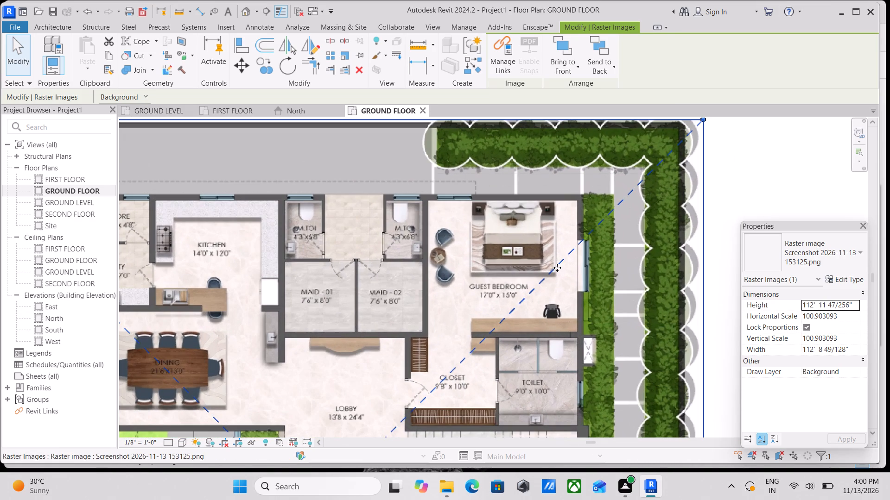
{"action": "scroll", "coordinate": [471, 273], "scroll_direction": "up", "scroll_amount": 1}
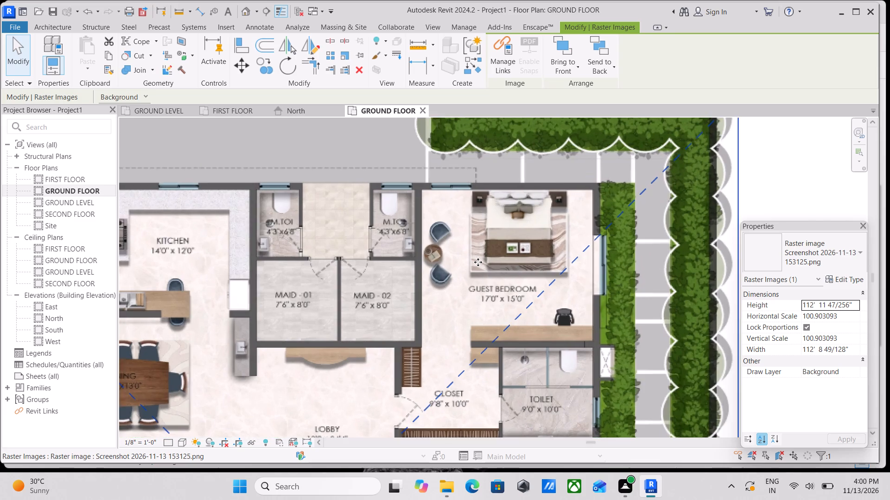
{"action": "scroll", "coordinate": [478, 262], "scroll_direction": "up", "scroll_amount": 2}
{"action": "scroll", "coordinate": [478, 262], "scroll_direction": "down", "scroll_amount": 7}
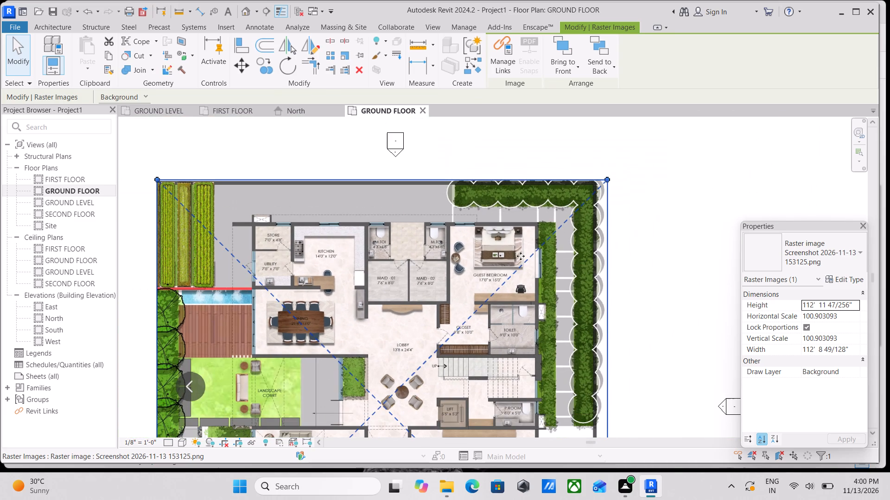
{"action": "scroll", "coordinate": [408, 281], "scroll_direction": "up", "scroll_amount": 2}
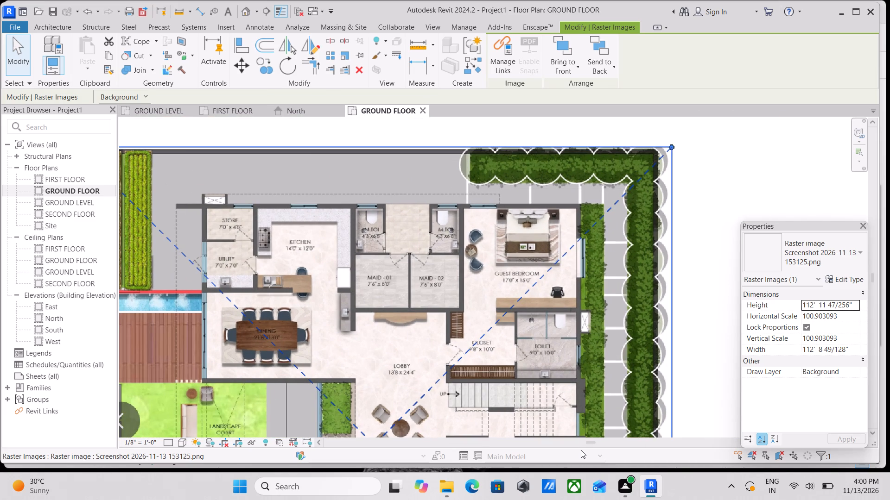
{"action": "scroll", "coordinate": [561, 411], "scroll_direction": "down", "scroll_amount": 1}
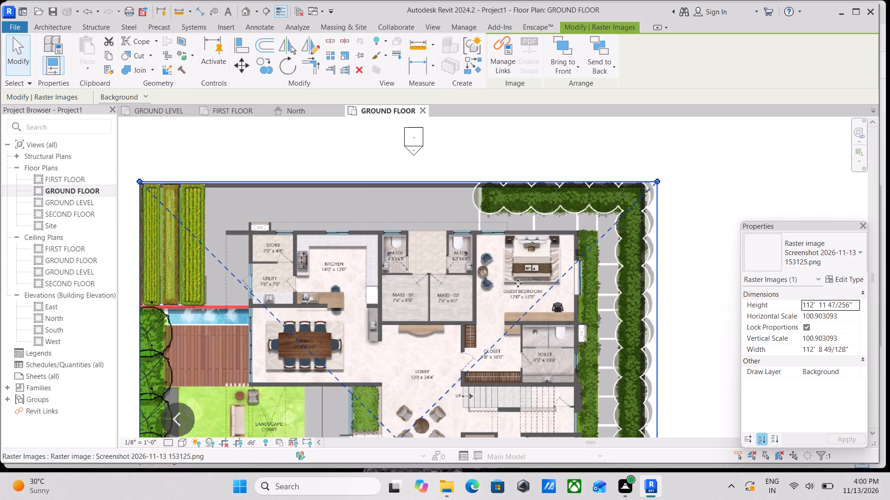
{"action": "scroll", "coordinate": [514, 278], "scroll_direction": "up", "scroll_amount": 3}
{"action": "scroll", "coordinate": [514, 278], "scroll_direction": "down", "scroll_amount": 1}
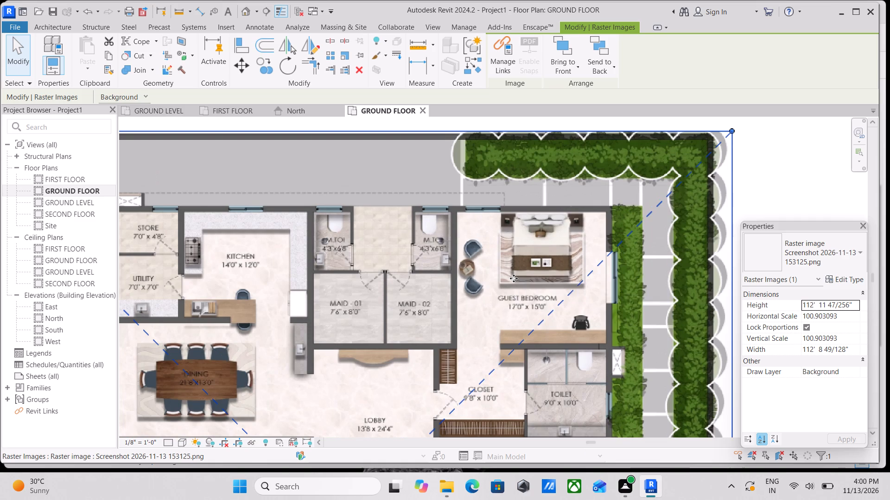
{"action": "scroll", "coordinate": [514, 278], "scroll_direction": "down", "scroll_amount": 2}
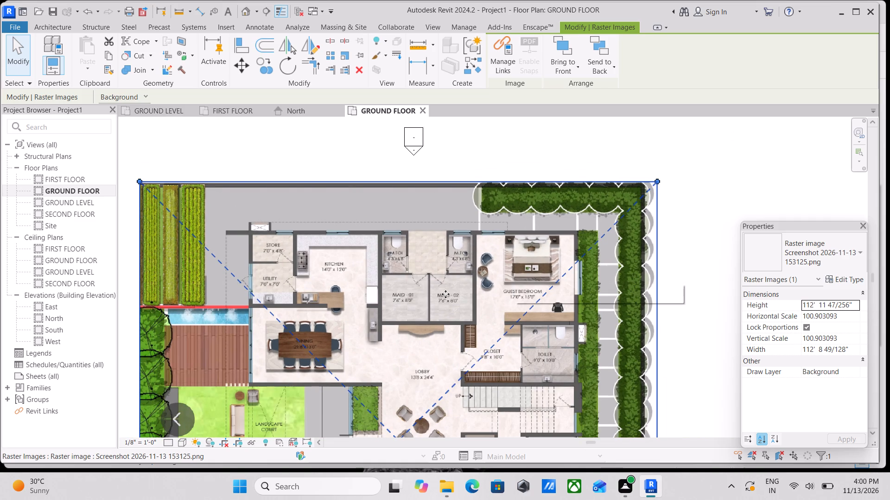
{"action": "scroll", "coordinate": [445, 294], "scroll_direction": "up", "scroll_amount": 3}
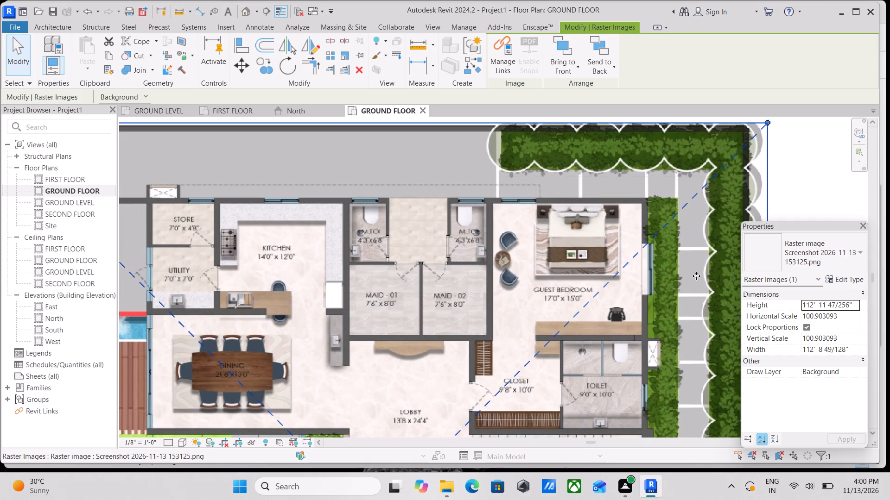
{"action": "scroll", "coordinate": [606, 261], "scroll_direction": "down", "scroll_amount": 2}
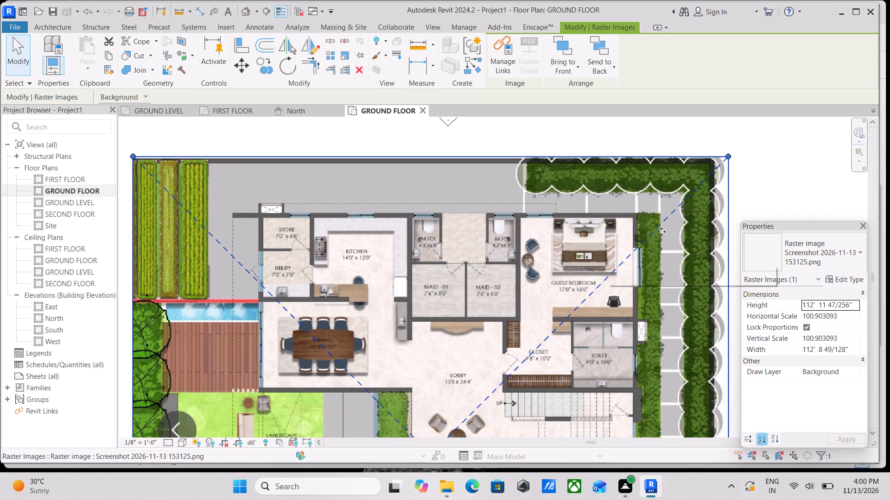
{"action": "middle_click_drag", "start_coordinate": [661, 231], "coordinate": [636, 231]}
Start the Wall tool and begin duplicating the Generic - 8" basic wall type.
{"action": "type", "text": "WA"}
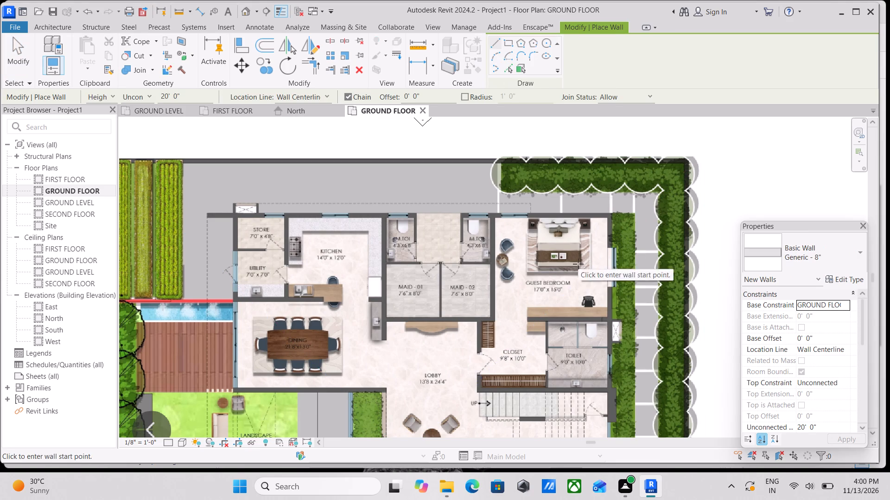
{"action": "left_click", "coordinate": [833, 275]}
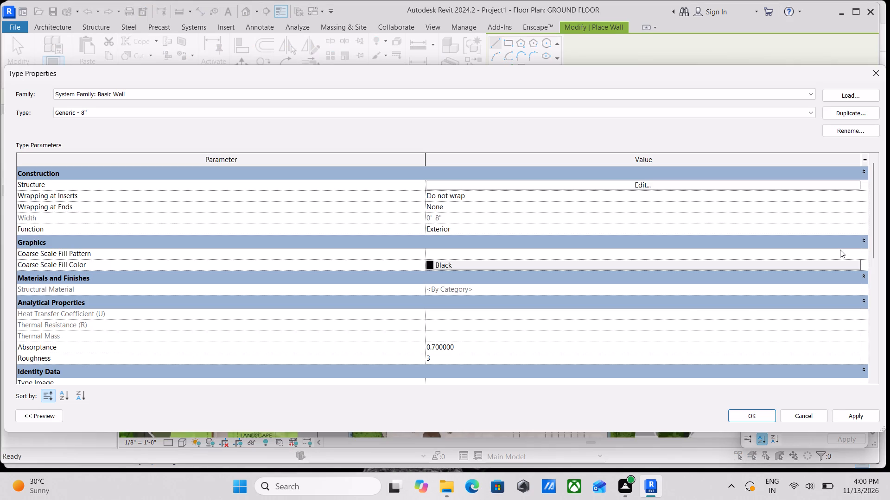
{"action": "left_click", "coordinate": [865, 114]}
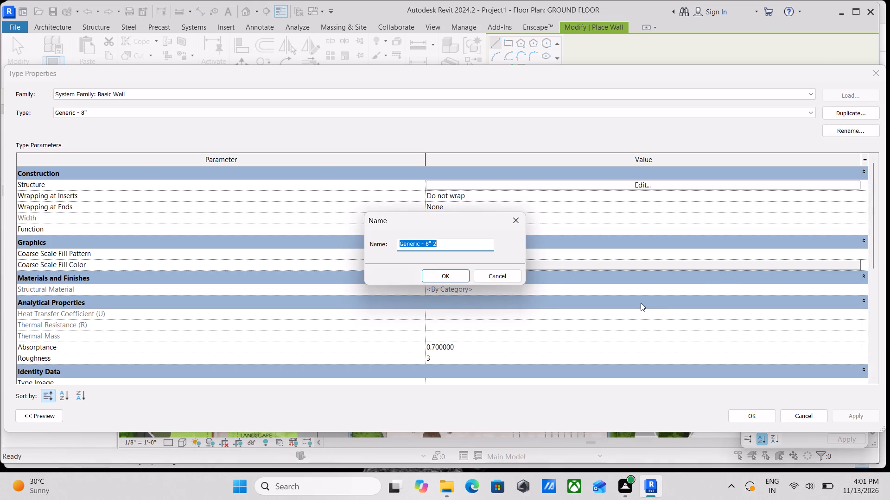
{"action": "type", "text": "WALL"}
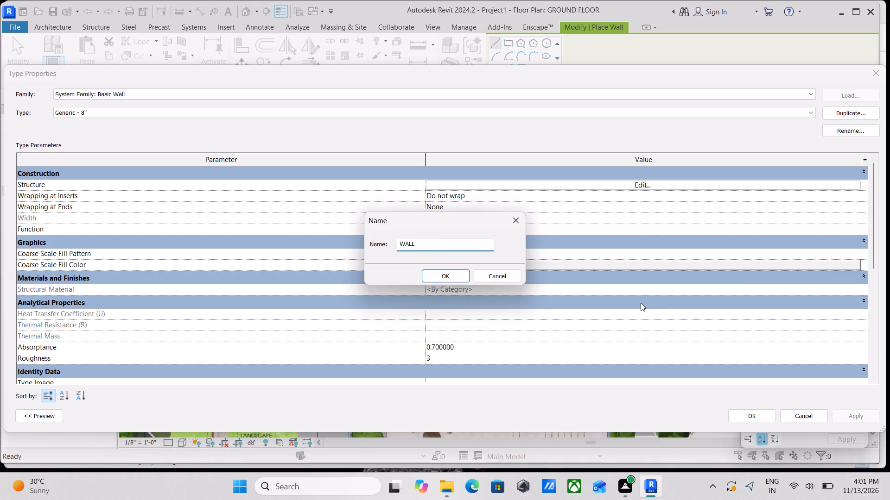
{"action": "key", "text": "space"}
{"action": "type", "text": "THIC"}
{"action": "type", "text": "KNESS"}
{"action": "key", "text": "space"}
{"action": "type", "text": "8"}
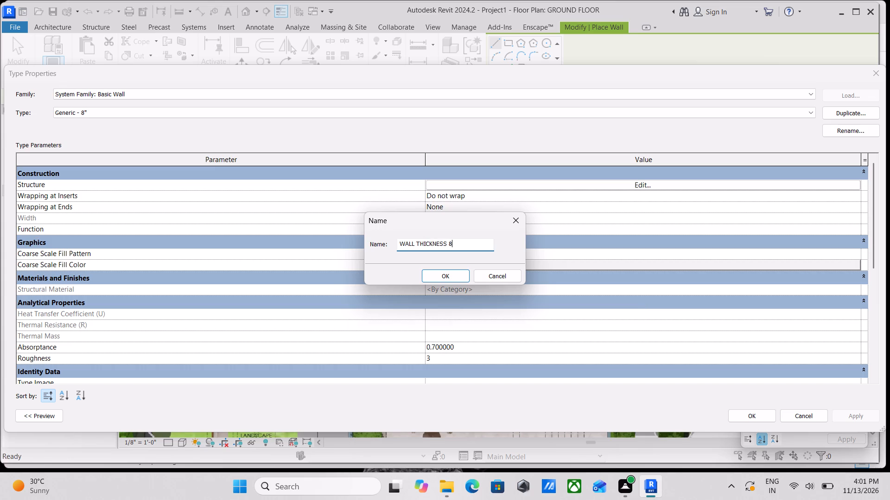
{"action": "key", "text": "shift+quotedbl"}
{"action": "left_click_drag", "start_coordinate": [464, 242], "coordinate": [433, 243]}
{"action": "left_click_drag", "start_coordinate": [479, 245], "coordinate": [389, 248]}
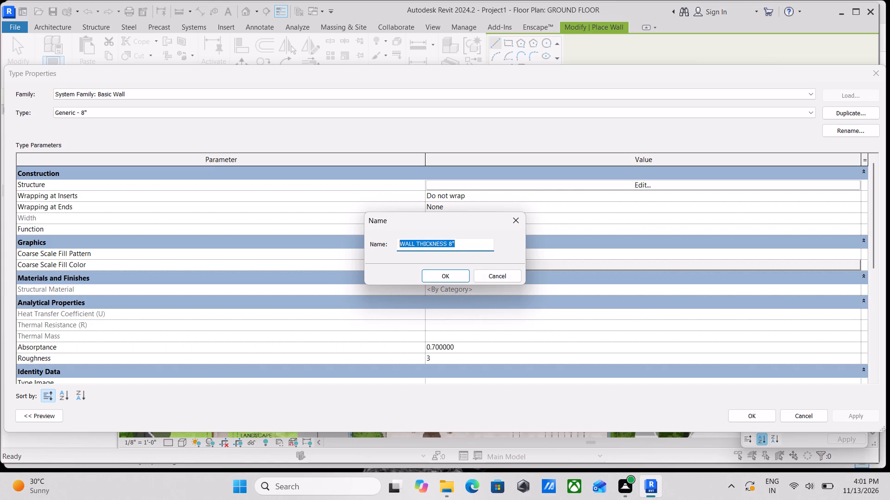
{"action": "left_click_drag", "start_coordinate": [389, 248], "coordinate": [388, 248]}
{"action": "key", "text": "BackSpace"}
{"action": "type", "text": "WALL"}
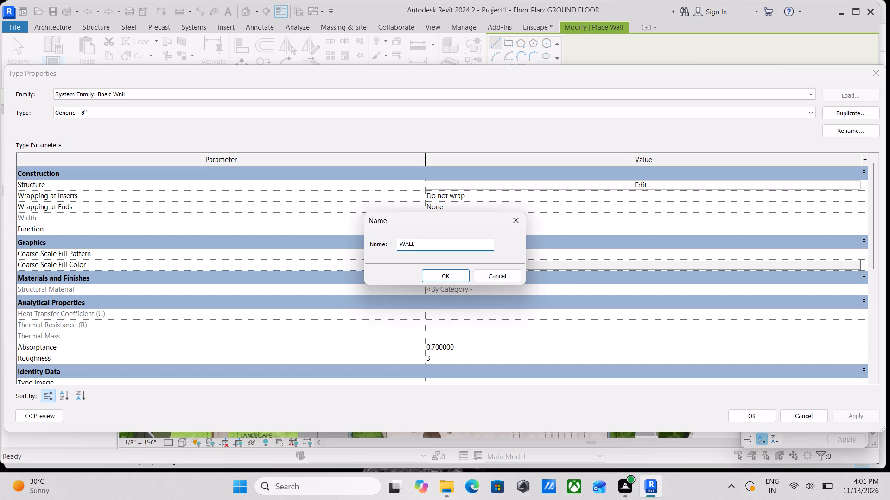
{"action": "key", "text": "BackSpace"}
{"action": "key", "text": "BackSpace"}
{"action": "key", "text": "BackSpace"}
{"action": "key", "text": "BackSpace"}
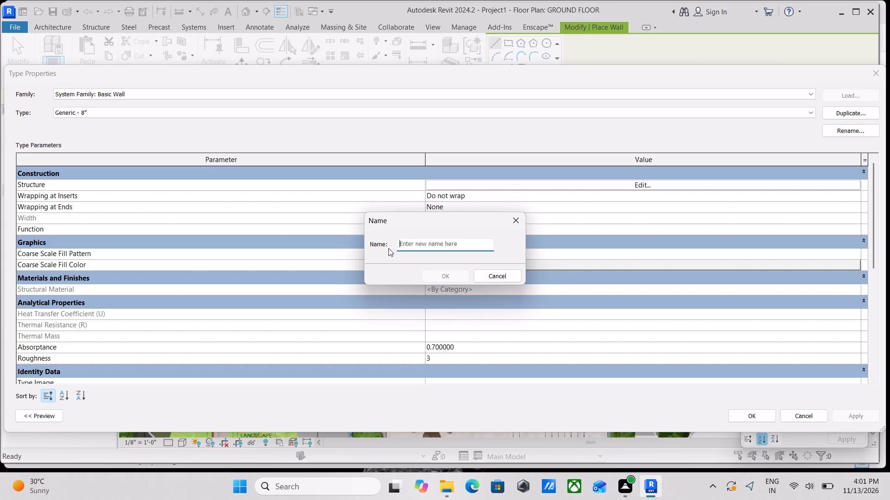
Name the duplicated wall type OUTER WALL THICKNESS 8".
{"action": "type", "text": "OUT"}
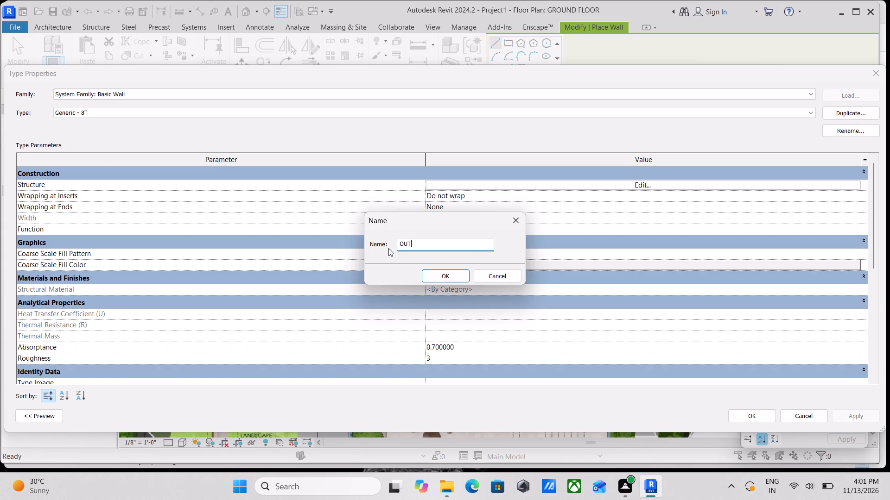
{"action": "type", "text": "ER WALL"}
{"action": "key", "text": "space"}
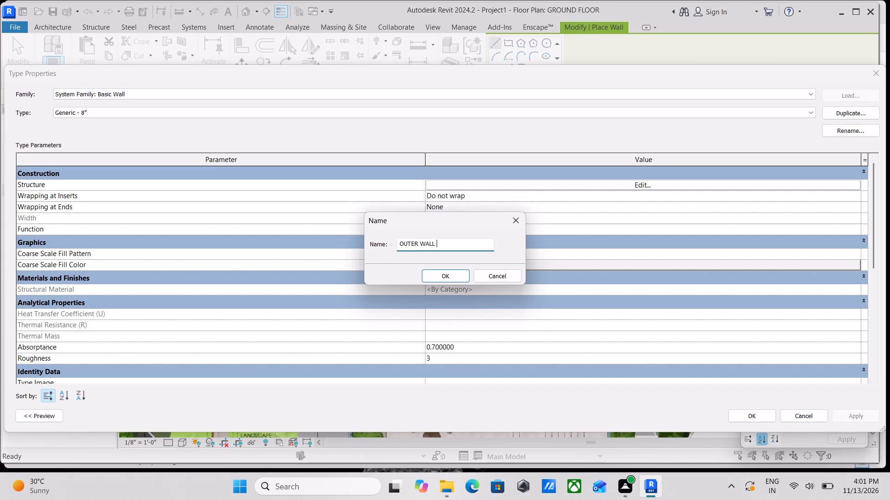
{"action": "type", "text": "THICK"}
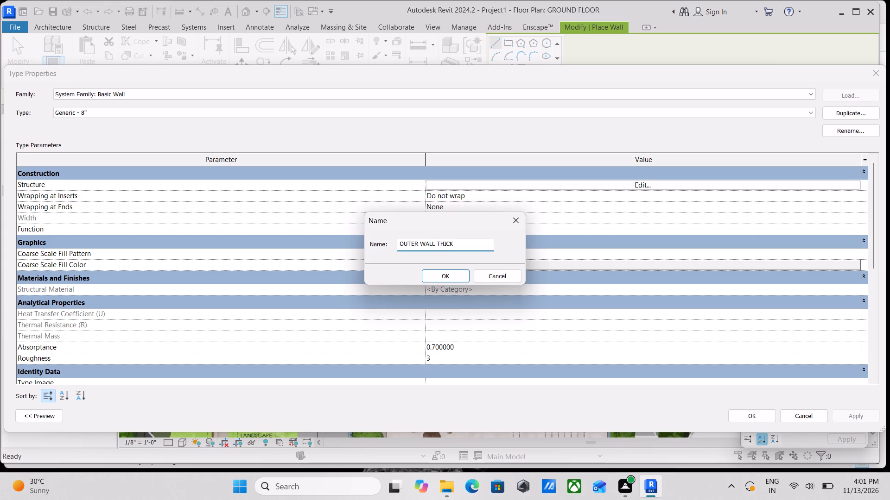
{"action": "type", "text": "NESS"}
{"action": "key", "text": "space"}
{"action": "key", "text": "8"}
{"action": "key", "text": "shift+quotedbl"}
{"action": "left_click", "coordinate": [463, 275]}
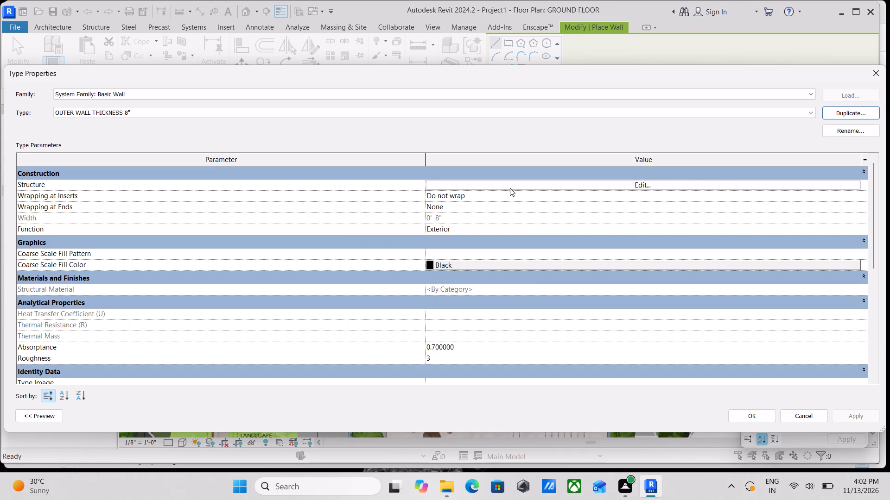
Create a new material for the structure layer of the OUTER WALL THICKNESS 8" wall type.
{"action": "left_click", "coordinate": [628, 186]}
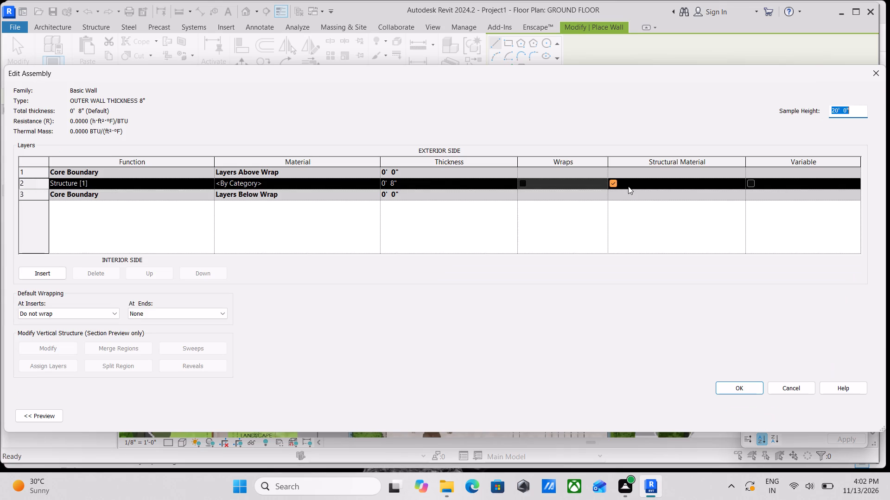
{"action": "left_click", "coordinate": [359, 179]}
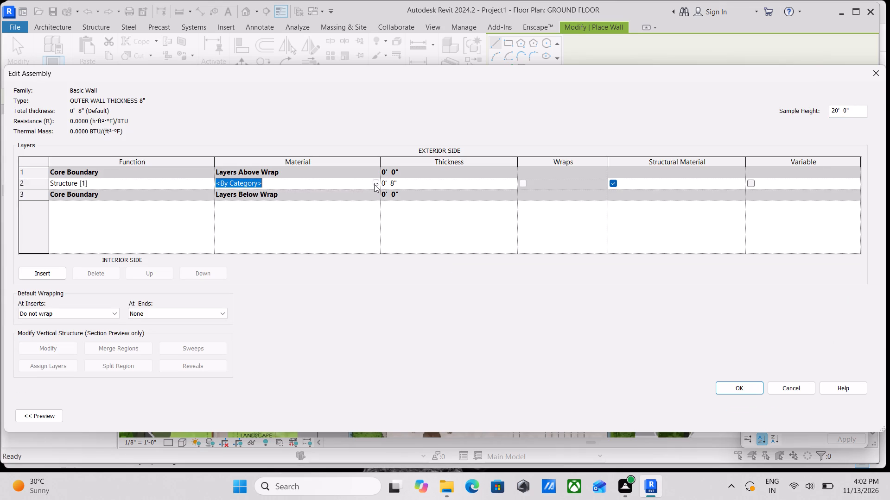
{"action": "left_click", "coordinate": [375, 184]}
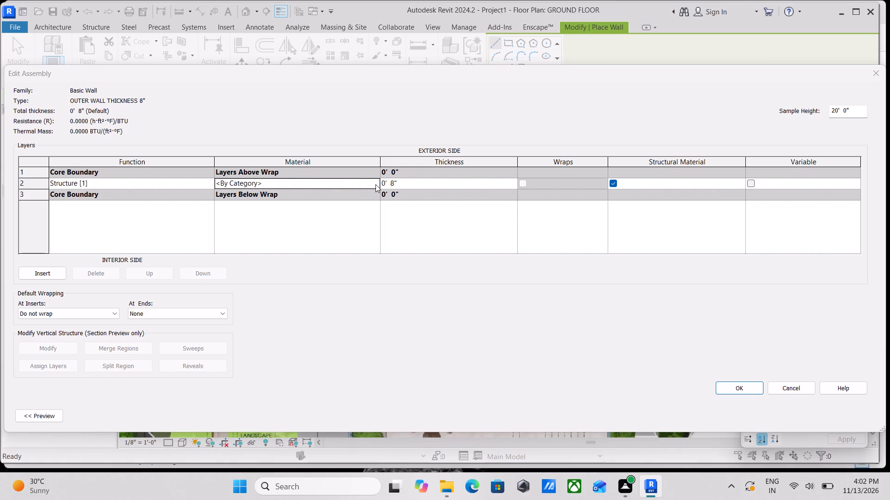
{"action": "scroll", "coordinate": [300, 354], "scroll_direction": "down", "scroll_amount": 1}
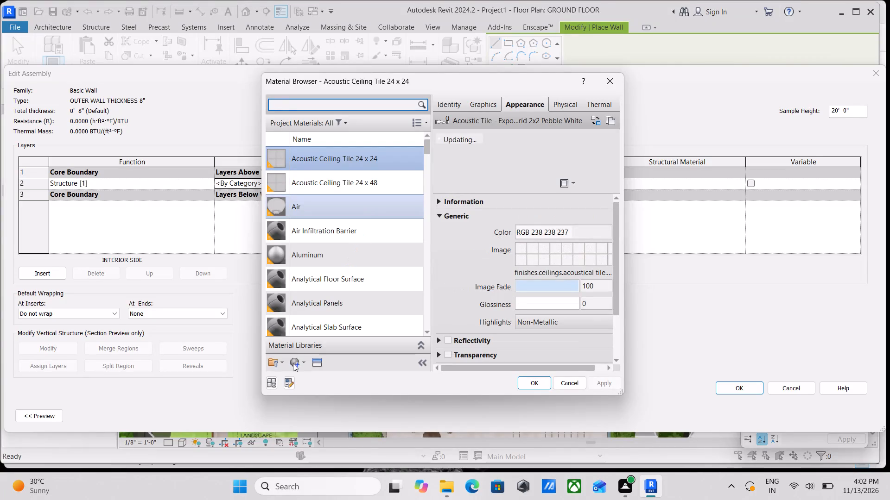
{"action": "left_click", "coordinate": [293, 363]}
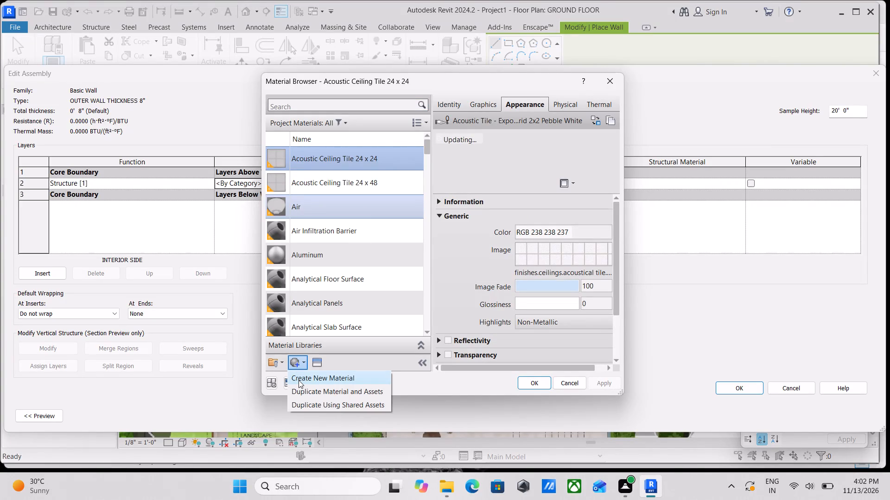
{"action": "left_click", "coordinate": [299, 380]}
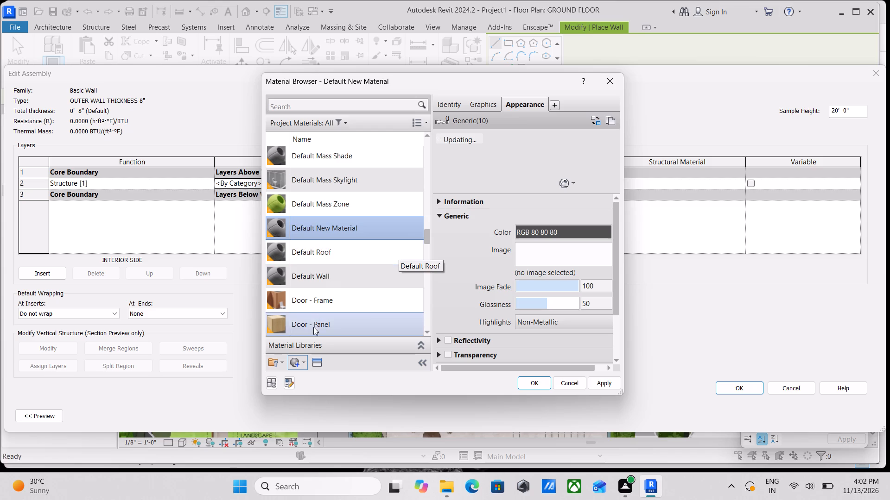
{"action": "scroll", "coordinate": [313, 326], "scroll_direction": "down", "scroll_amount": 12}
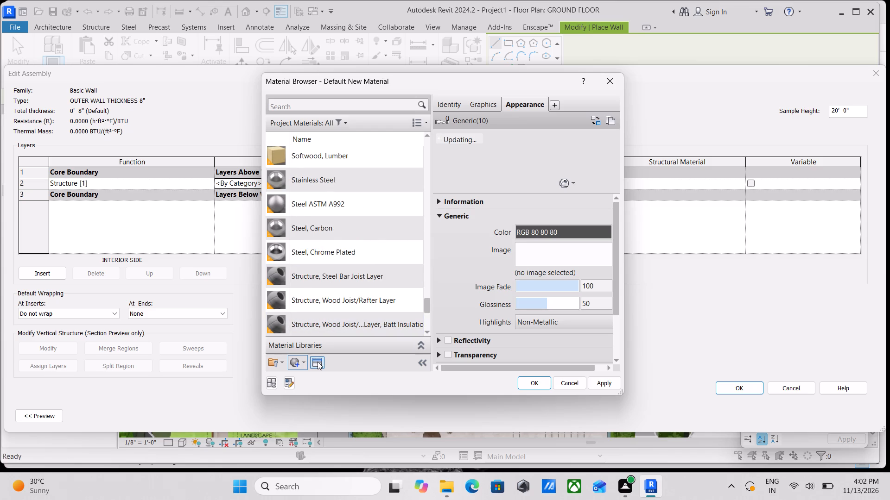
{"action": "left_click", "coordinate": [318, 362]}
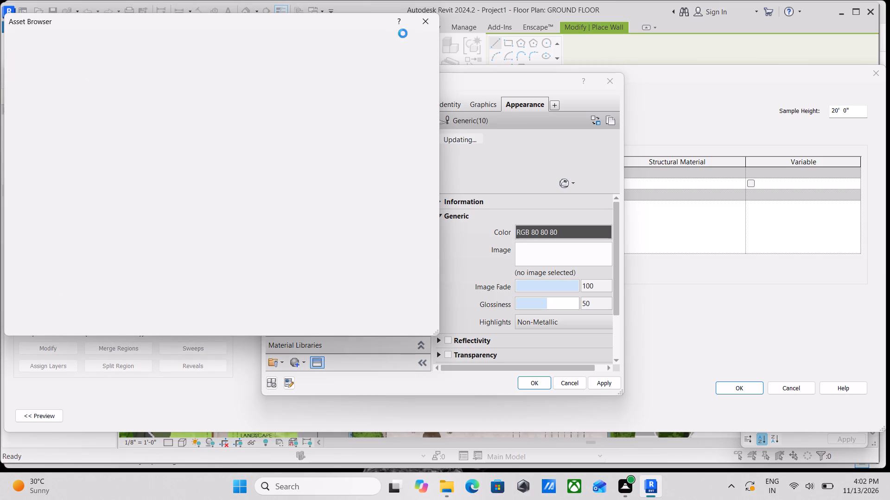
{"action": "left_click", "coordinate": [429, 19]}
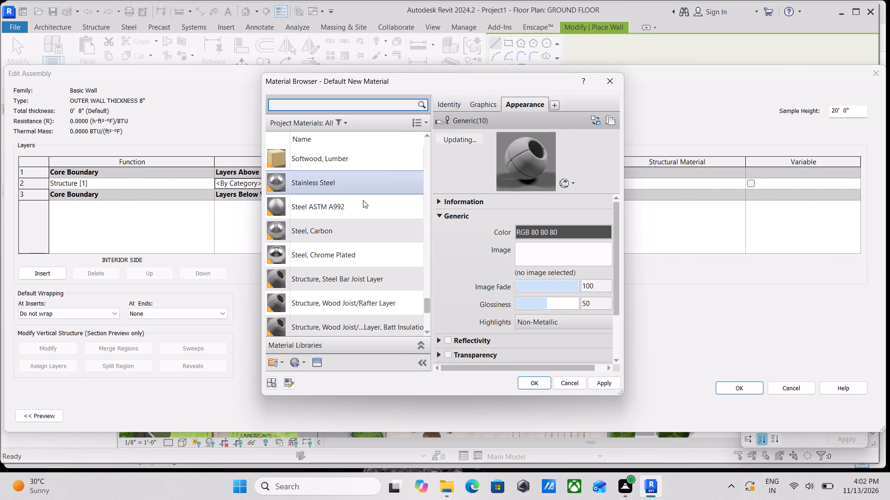
Rename the newly created Default New Material as BEIGE COLOUR.
{"action": "scroll", "coordinate": [356, 206], "scroll_direction": "up", "scroll_amount": 15}
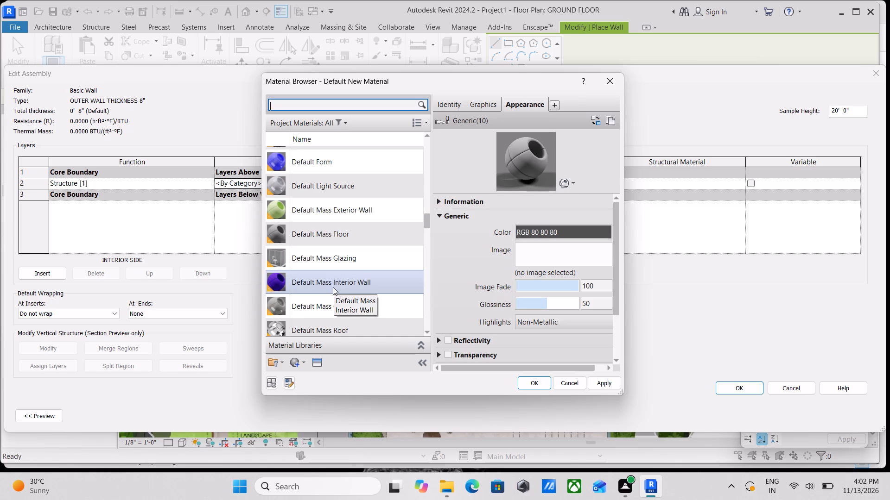
{"action": "scroll", "coordinate": [337, 199], "scroll_direction": "down", "scroll_amount": 3}
{"action": "scroll", "coordinate": [305, 265], "scroll_direction": "down", "scroll_amount": 1}
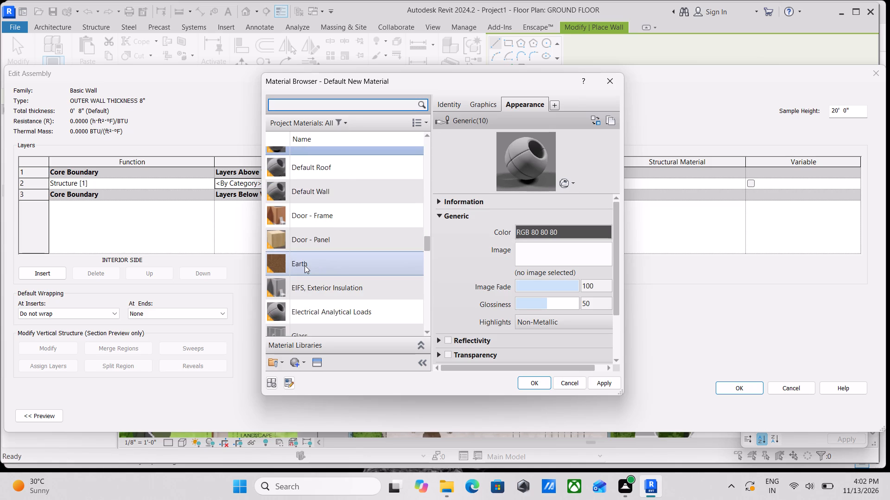
{"action": "scroll", "coordinate": [305, 265], "scroll_direction": "up", "scroll_amount": 2}
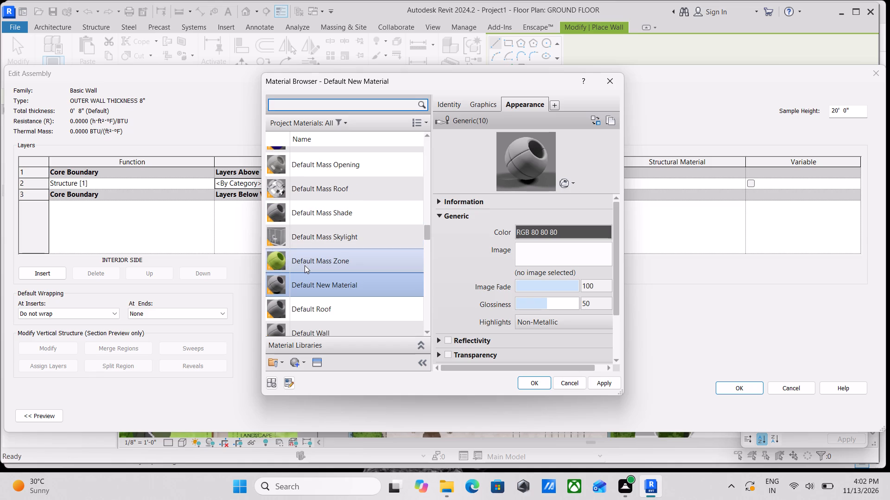
{"action": "right_click", "coordinate": [323, 281]}
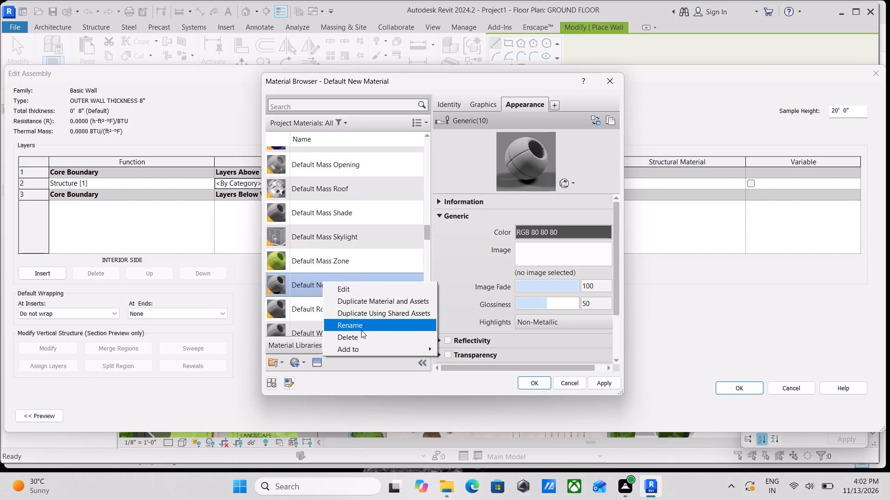
{"action": "left_click", "coordinate": [360, 325]}
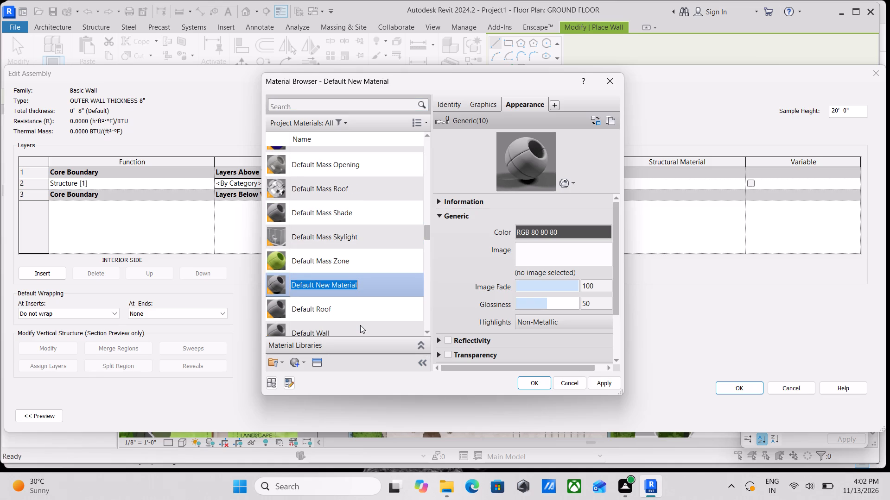
{"action": "type", "text": "DOO"}
{"action": "type", "text": "R"}
{"action": "key", "text": "space"}
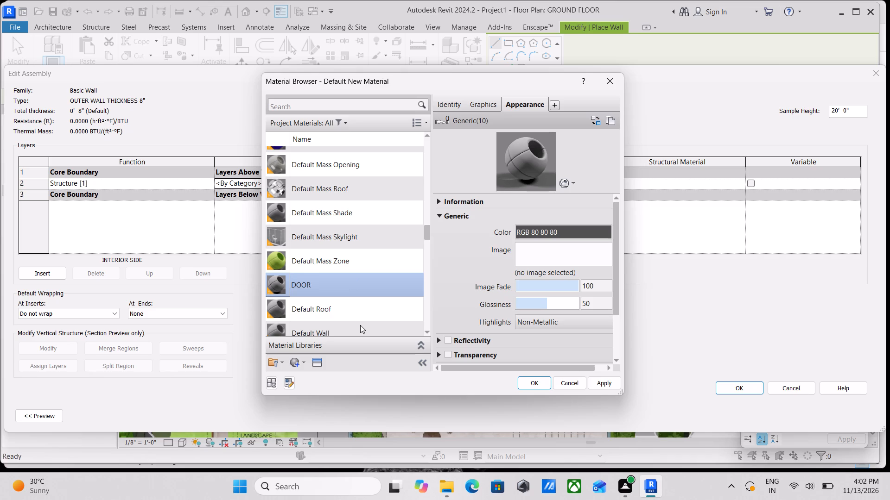
{"action": "type", "text": "THI"}
{"action": "key", "text": "BackSpace"}
{"action": "key", "text": "BackSpace"}
{"action": "key", "text": "BackSpace"}
{"action": "key", "text": "BackSpace"}
{"action": "key", "text": "BackSpace"}
{"action": "key", "text": "BackSpace"}
{"action": "key", "text": "BackSpace"}
{"action": "key", "text": "BackSpace"}
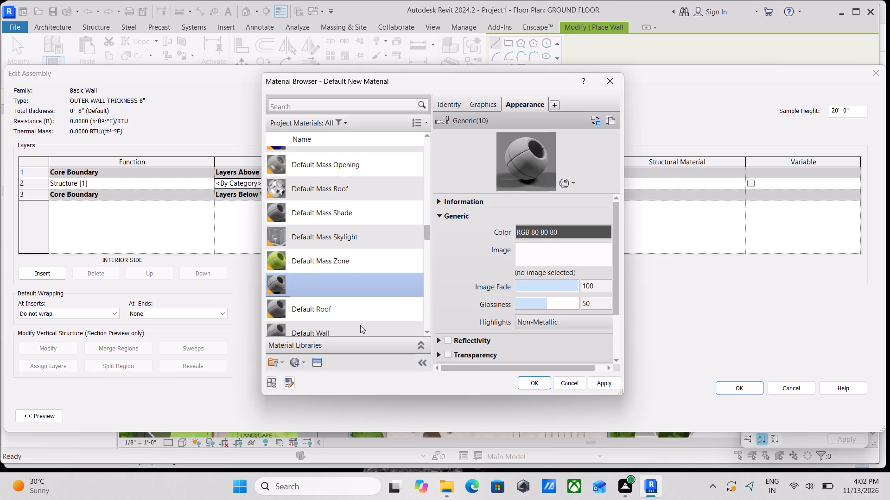
{"action": "type", "text": "BEU"}
{"action": "key", "text": "BackSpace"}
{"action": "type", "text": "IGE"}
{"action": "key", "text": "space"}
{"action": "type", "text": "COLO"}
{"action": "type", "text": "UR"}
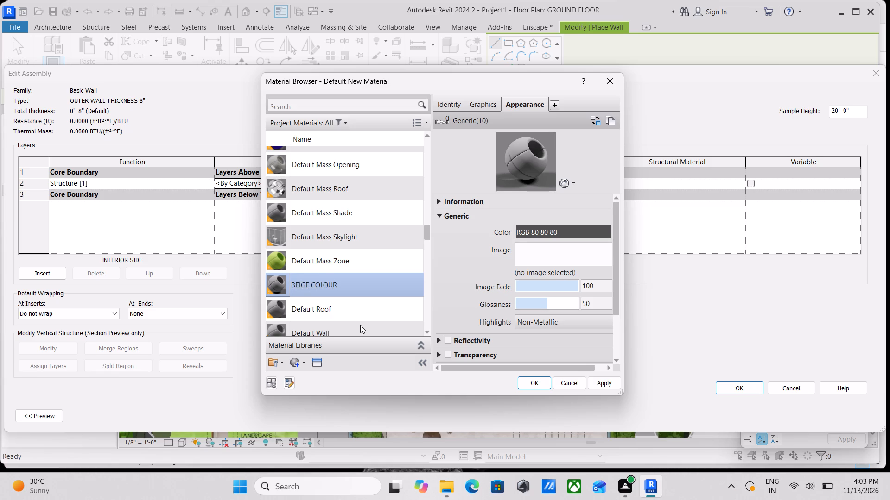
{"action": "scroll", "coordinate": [360, 325], "scroll_direction": "up", "scroll_amount": 1}
{"action": "scroll", "coordinate": [303, 354], "scroll_direction": "down", "scroll_amount": 1}
{"action": "scroll", "coordinate": [391, 255], "scroll_direction": "up", "scroll_amount": 2}
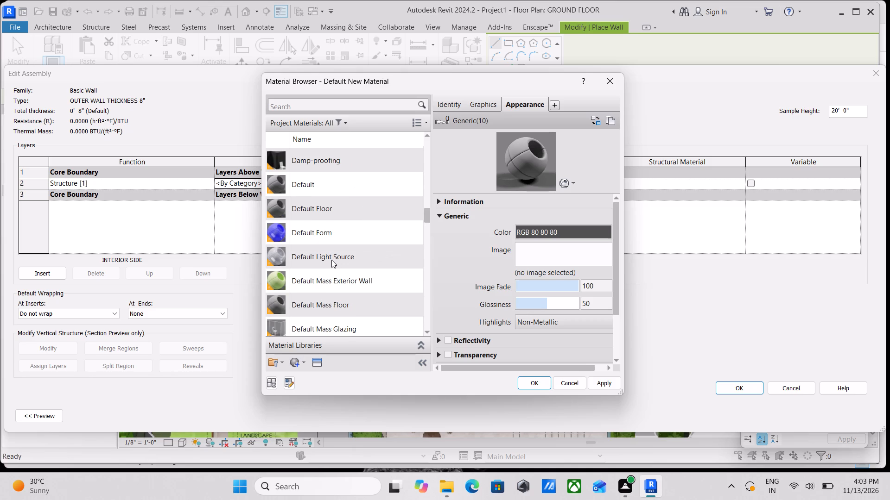
{"action": "scroll", "coordinate": [362, 247], "scroll_direction": "down", "scroll_amount": 4}
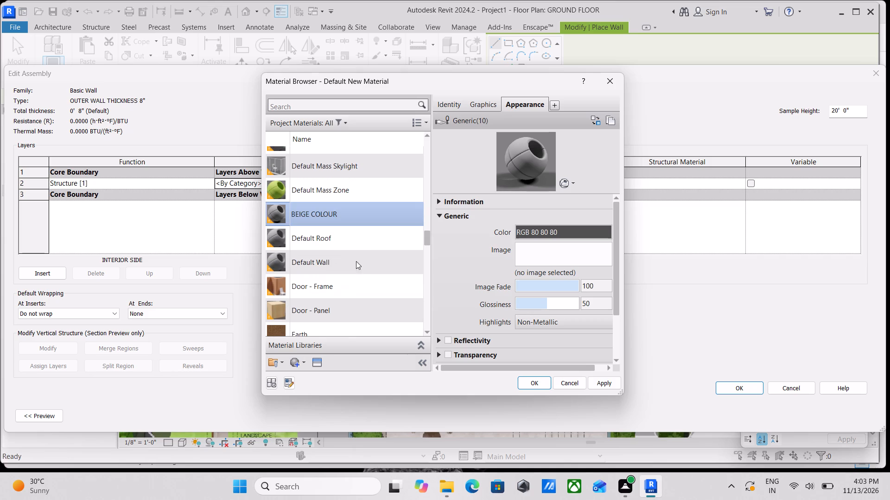
{"action": "key", "text": "Return"}
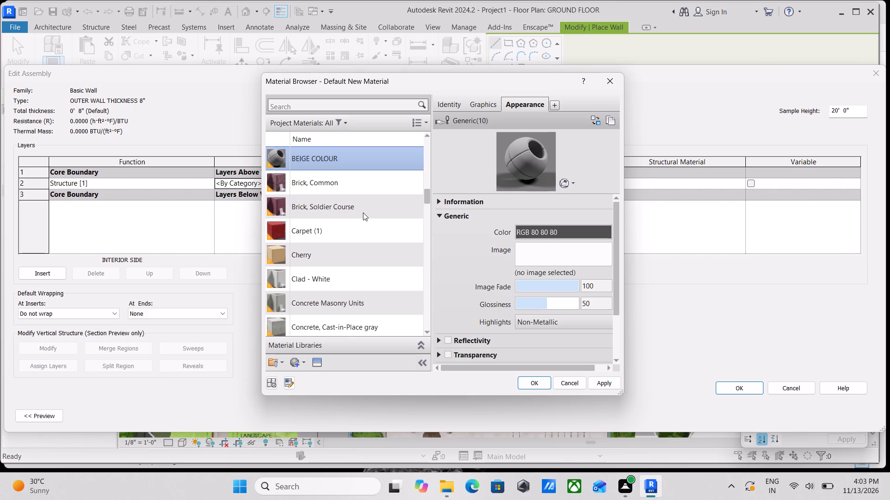
Apply the Beige appearance asset from the library's Wall Paint: Matte category to the BEIGE COLOUR material.
{"action": "right_click", "coordinate": [353, 162]}
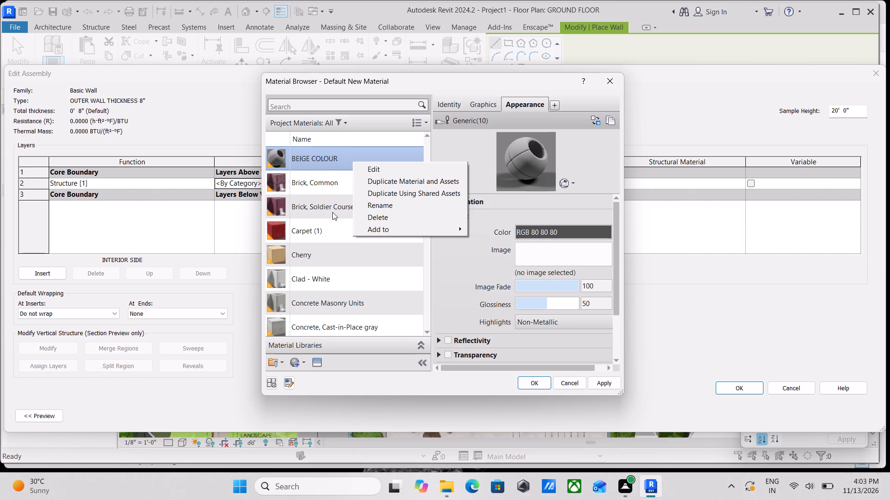
{"action": "left_click", "coordinate": [313, 360]}
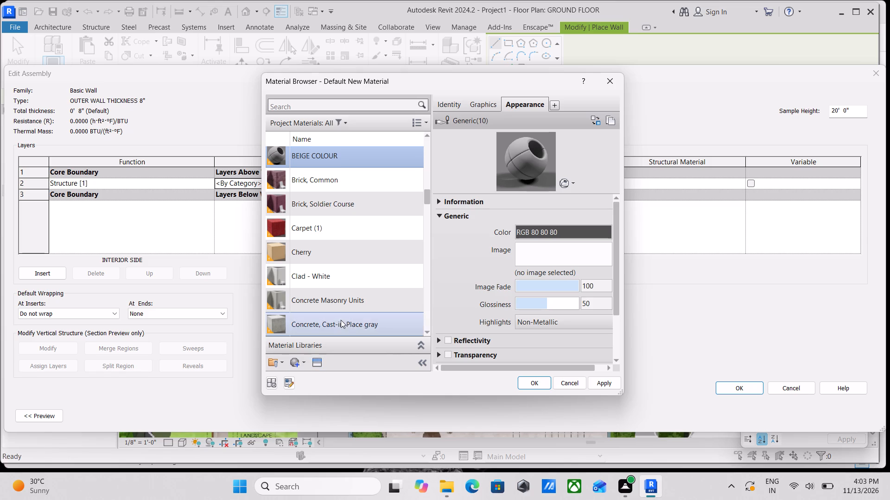
{"action": "left_click", "coordinate": [322, 363]}
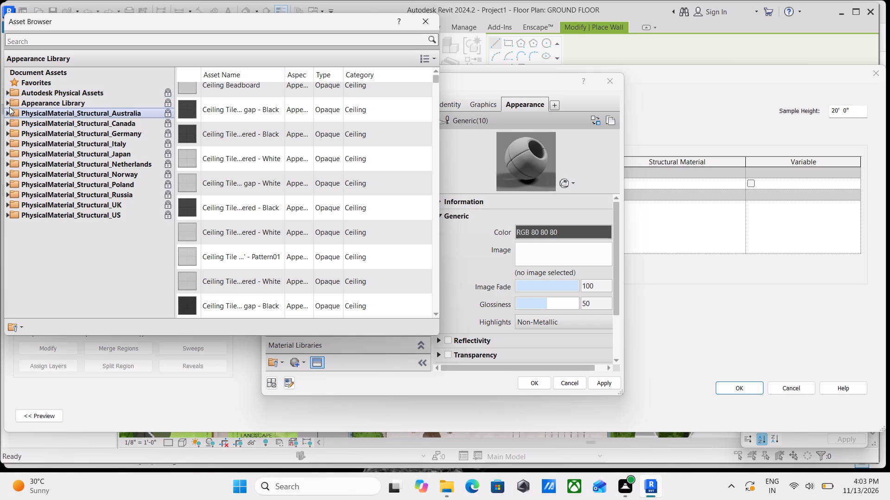
{"action": "left_click", "coordinate": [9, 106]}
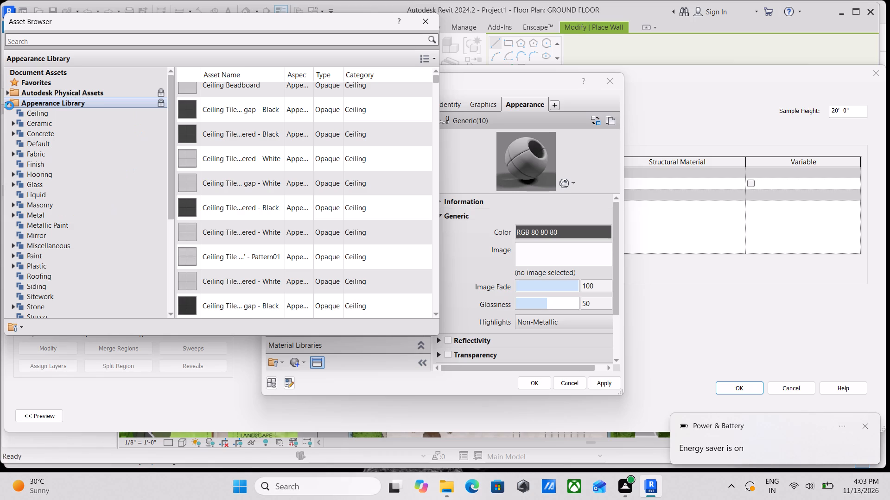
{"action": "scroll", "coordinate": [43, 178], "scroll_direction": "down", "scroll_amount": 1}
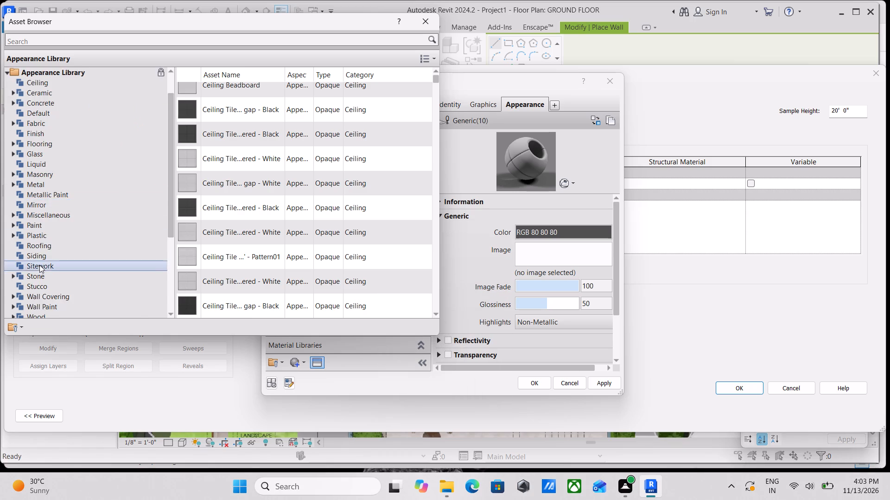
{"action": "scroll", "coordinate": [39, 265], "scroll_direction": "down", "scroll_amount": 2}
{"action": "left_click", "coordinate": [12, 243]}
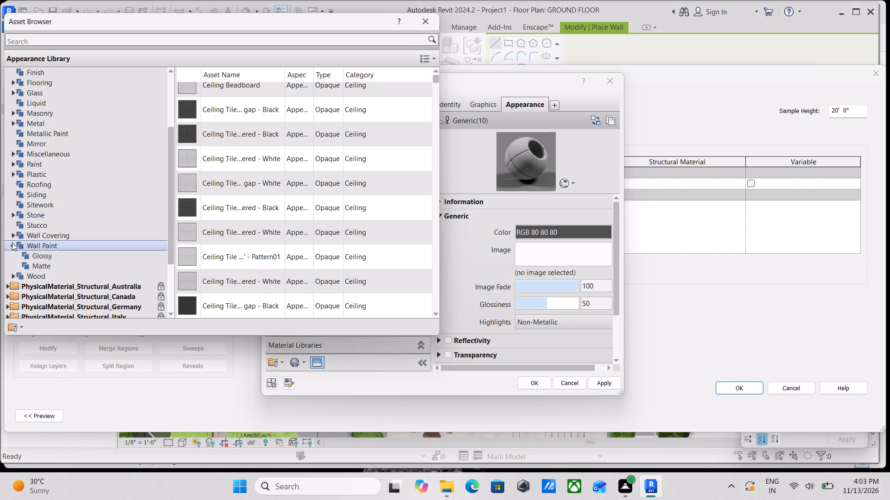
{"action": "double_click", "coordinate": [52, 265]}
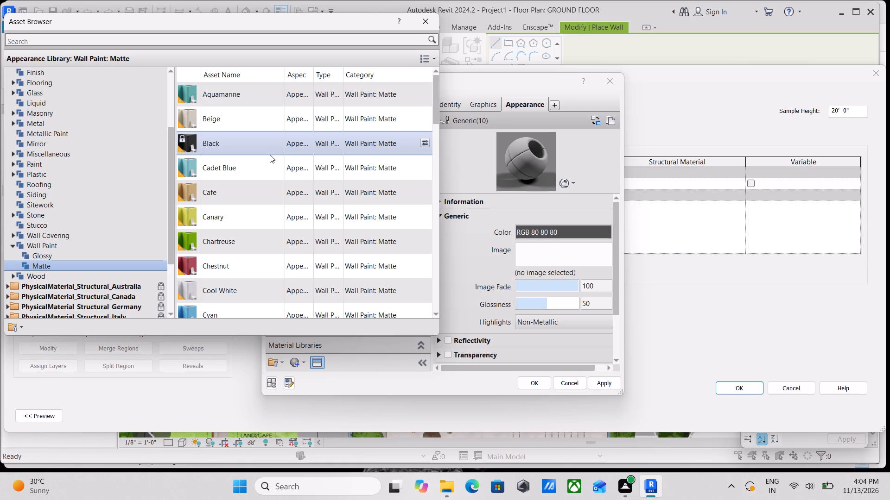
{"action": "left_click", "coordinate": [276, 116]}
{"action": "left_click", "coordinate": [276, 116]}
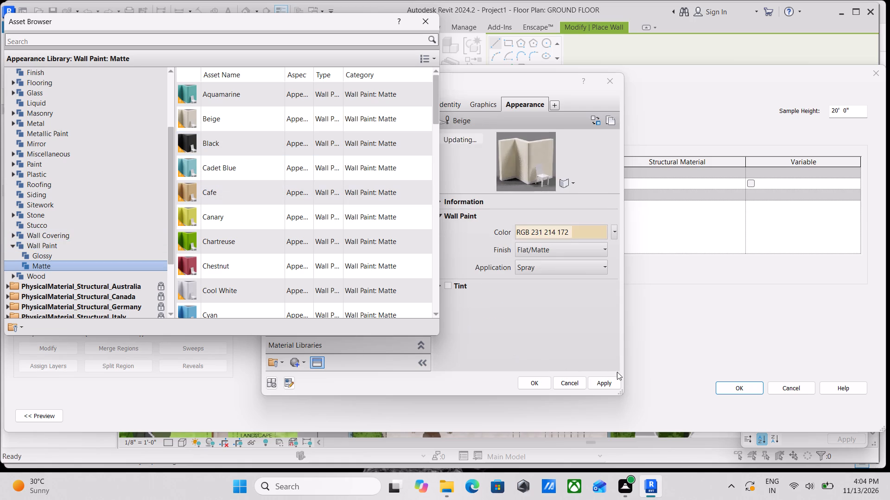
{"action": "left_click", "coordinate": [607, 382]}
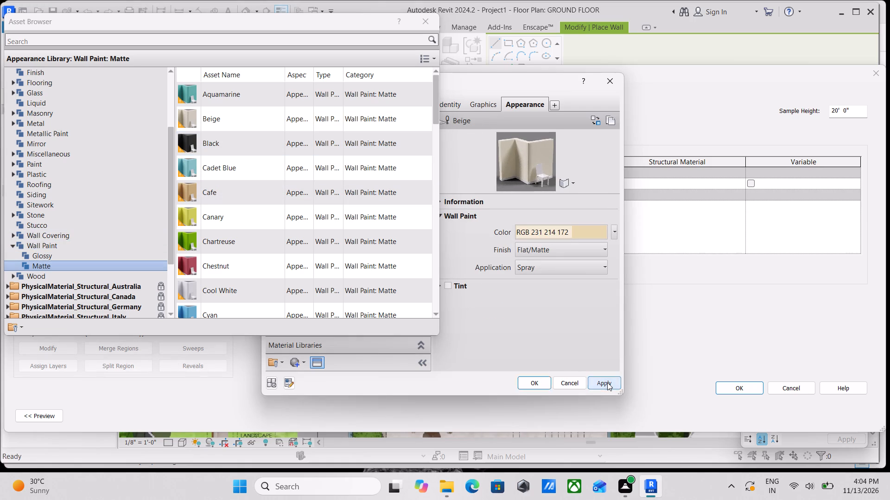
Assign BEIGE COLOUR to the wall's structure layer and apply the edited assembly to the wall type.
{"action": "left_click", "coordinate": [536, 383]}
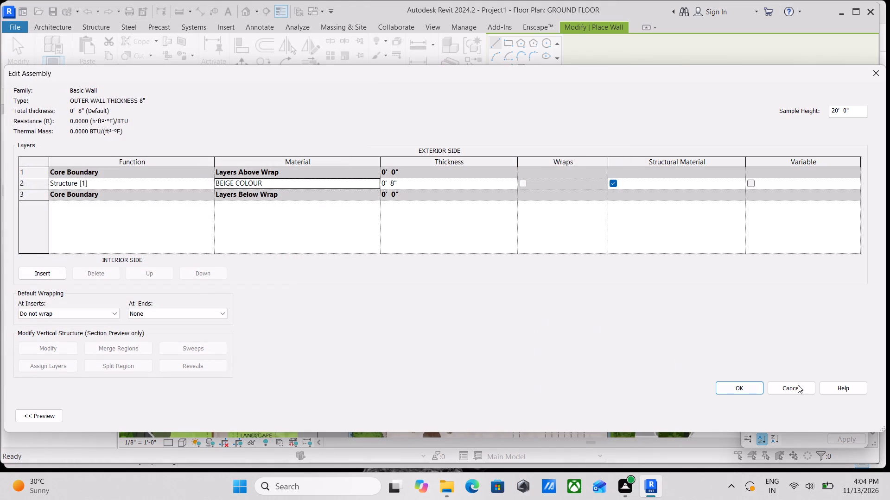
{"action": "left_click", "coordinate": [738, 390]}
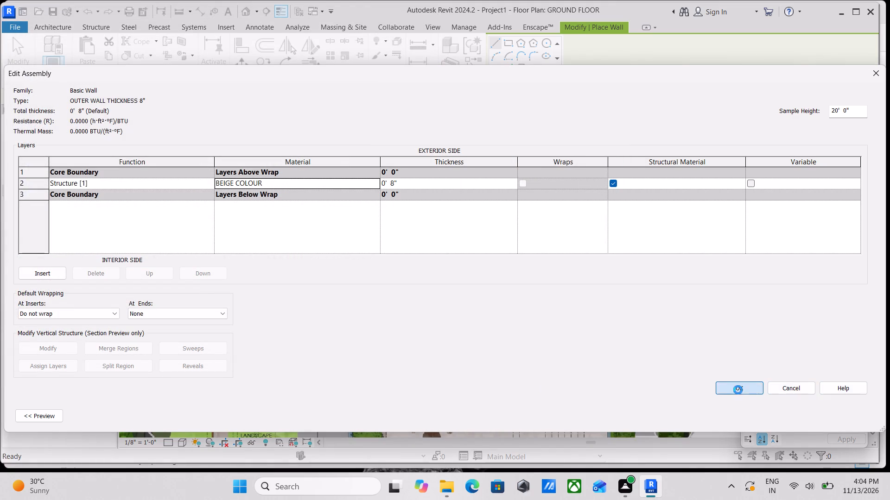
{"action": "left_click", "coordinate": [855, 415]}
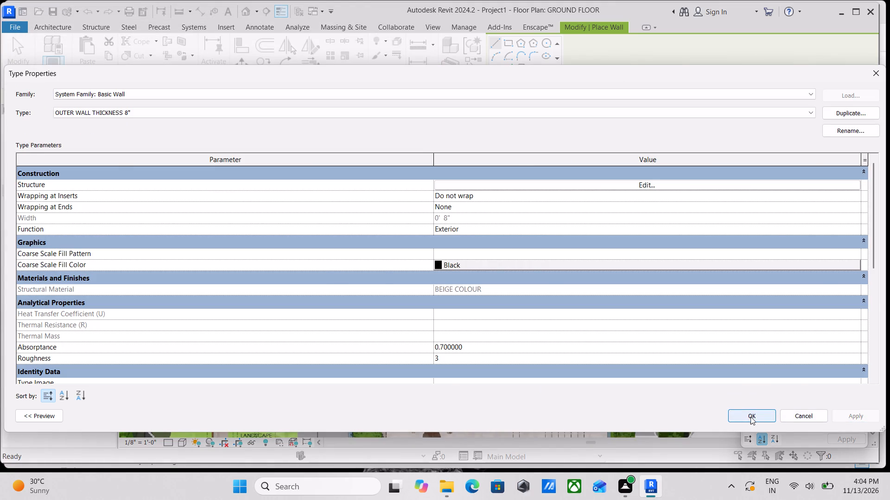
Accept the edited type properties of the OUTER WALL THICKNESS 8" wall.
{"action": "left_click", "coordinate": [750, 417]}
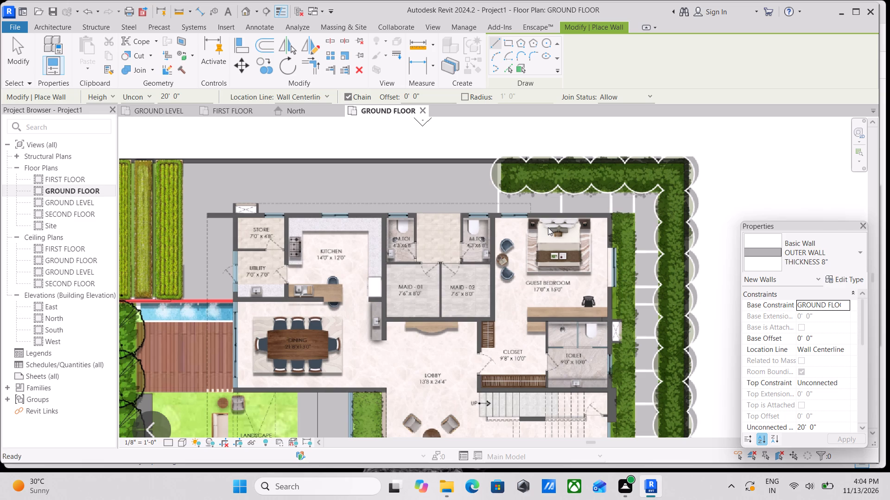
Draw the guest bedroom's north outer wall about 22'-6" long, tracing the plan underlay.
{"action": "scroll", "coordinate": [564, 196], "scroll_direction": "up", "scroll_amount": 4}
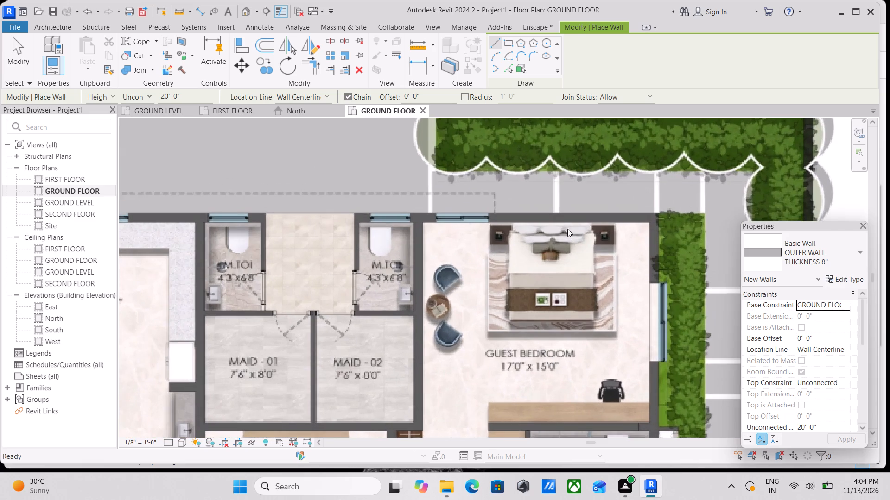
{"action": "scroll", "coordinate": [567, 229], "scroll_direction": "up", "scroll_amount": 1}
{"action": "middle_click_drag", "start_coordinate": [566, 233], "coordinate": [450, 280]}
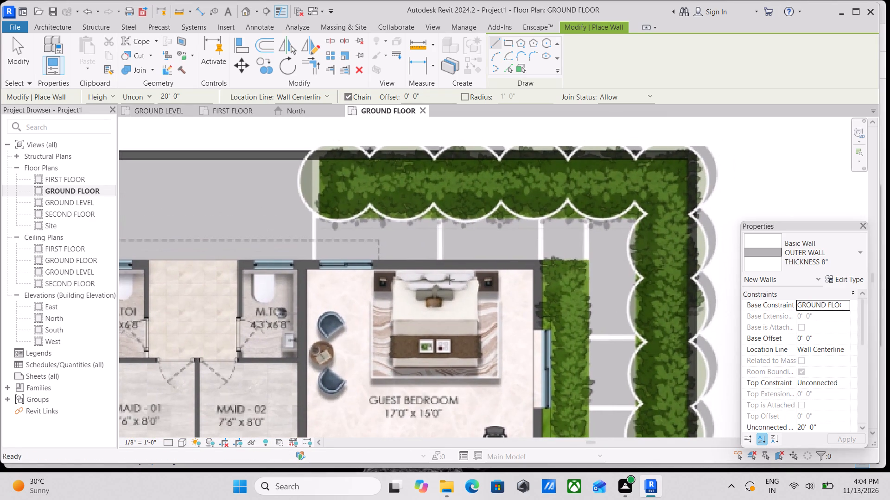
{"action": "scroll", "coordinate": [289, 264], "scroll_direction": "up", "scroll_amount": 3}
{"action": "scroll", "coordinate": [392, 278], "scroll_direction": "down", "scroll_amount": 2}
{"action": "middle_click_drag", "start_coordinate": [375, 278], "coordinate": [318, 283]}
{"action": "left_click", "coordinate": [270, 273]}
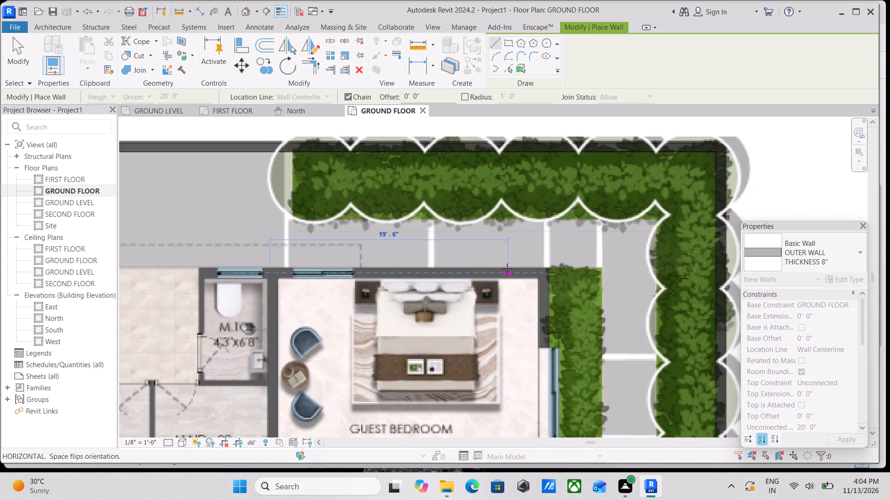
{"action": "left_click", "coordinate": [543, 272]}
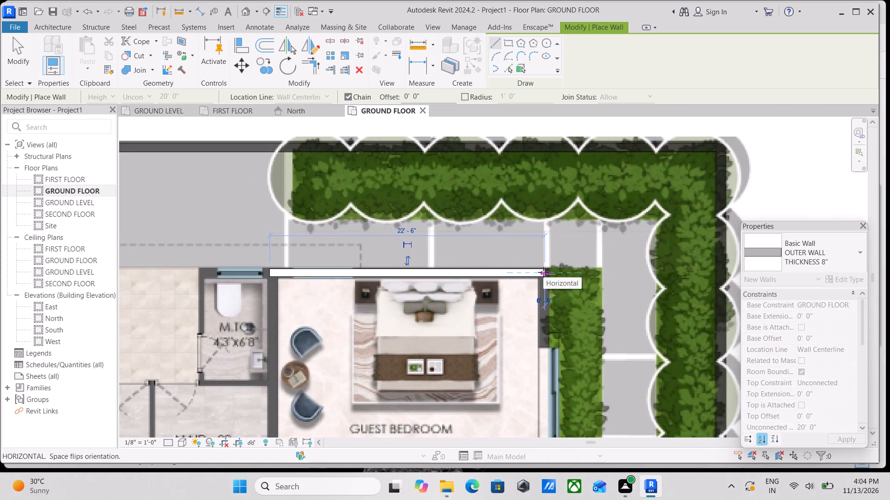
Continue the chain along the guest bedroom's east, south and west sides, about 20'-0" deep, closing the room outline.
{"action": "middle_click_drag", "start_coordinate": [544, 299], "coordinate": [520, 262]}
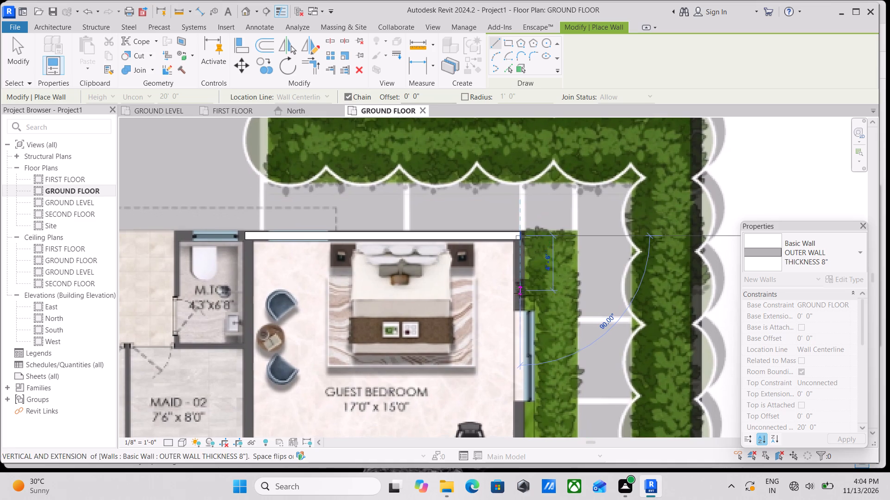
{"action": "scroll", "coordinate": [519, 293], "scroll_direction": "down", "scroll_amount": 2}
{"action": "middle_click_drag", "start_coordinate": [519, 293], "coordinate": [520, 242]}
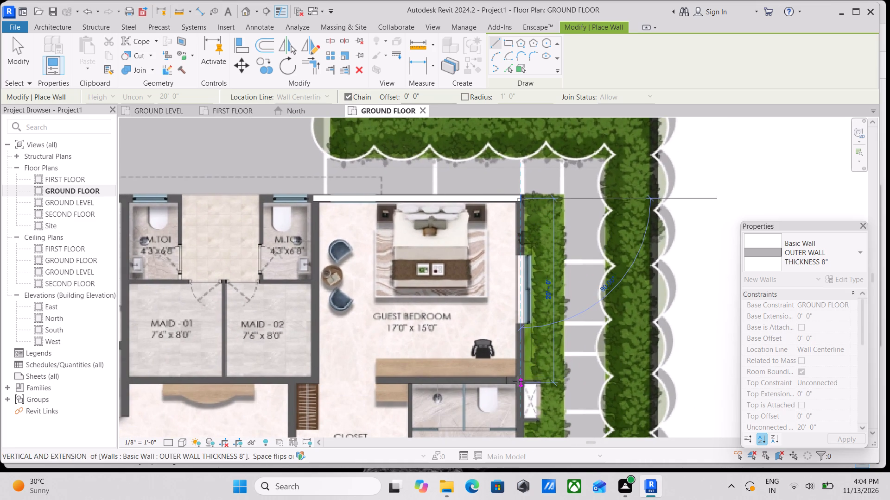
{"action": "left_click", "coordinate": [516, 382]}
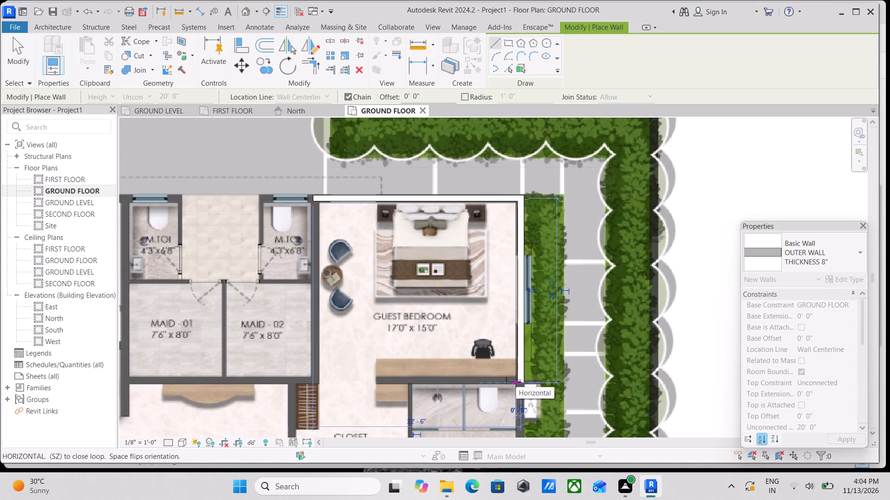
{"action": "left_click", "coordinate": [516, 382]}
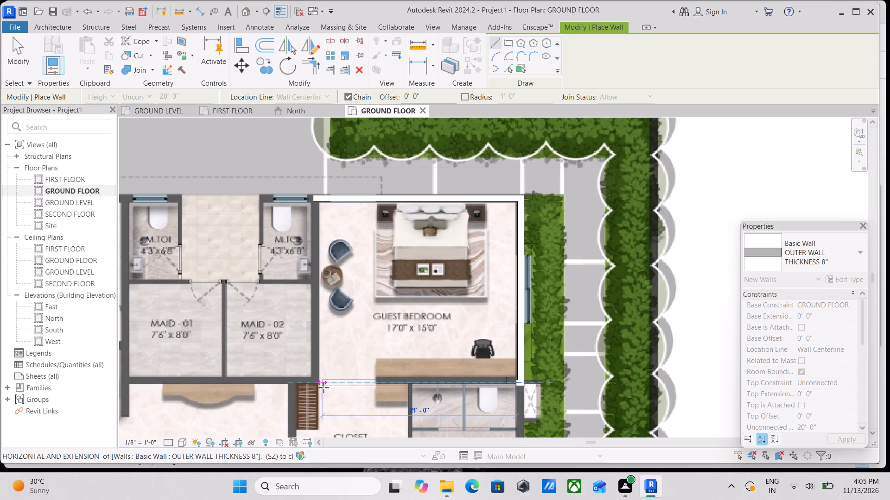
{"action": "left_click", "coordinate": [315, 387]}
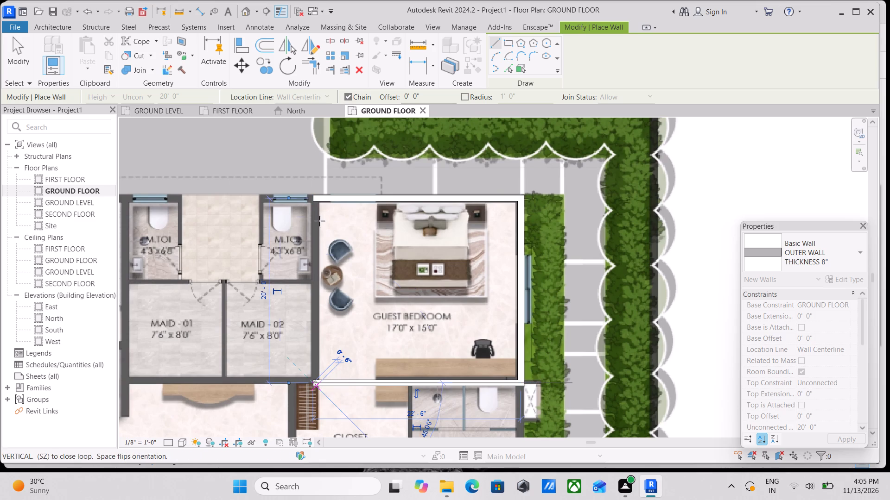
{"action": "left_click", "coordinate": [319, 197]}
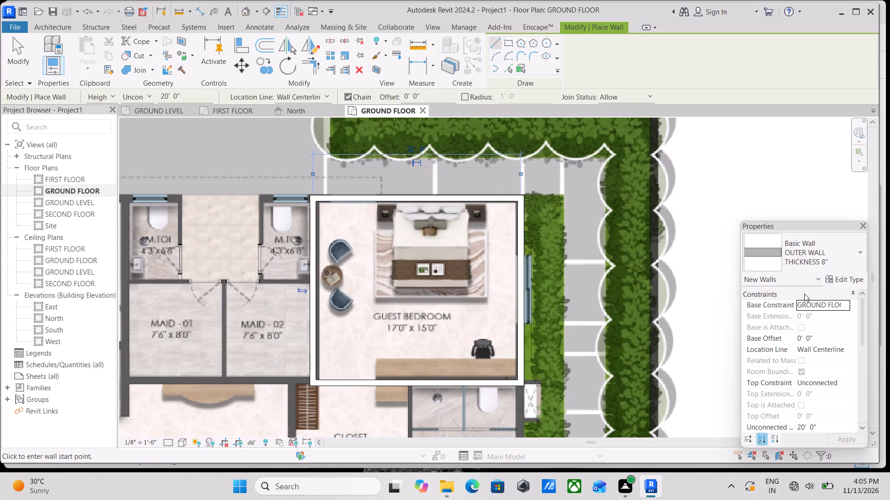
{"action": "key", "text": "Escape"}
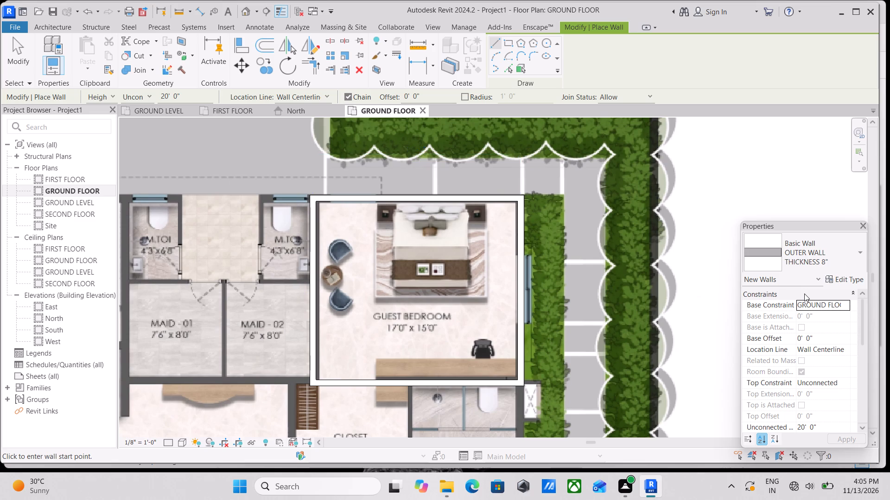
{"action": "key", "text": "Escape"}
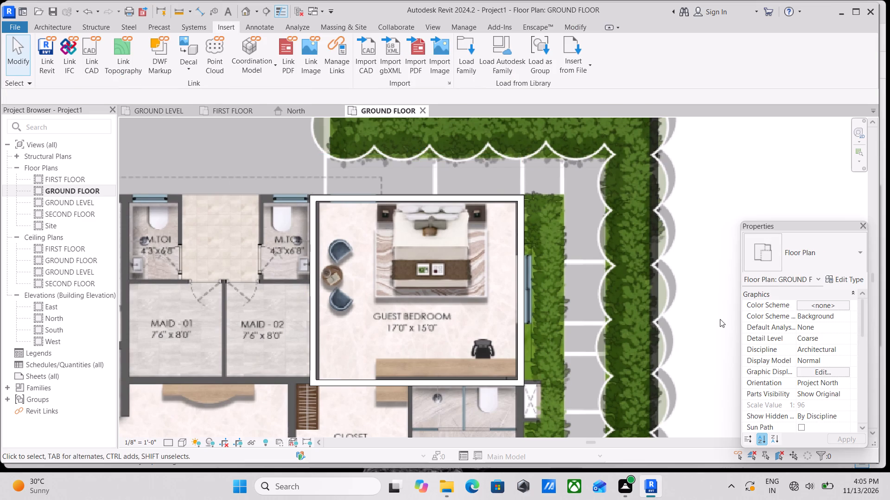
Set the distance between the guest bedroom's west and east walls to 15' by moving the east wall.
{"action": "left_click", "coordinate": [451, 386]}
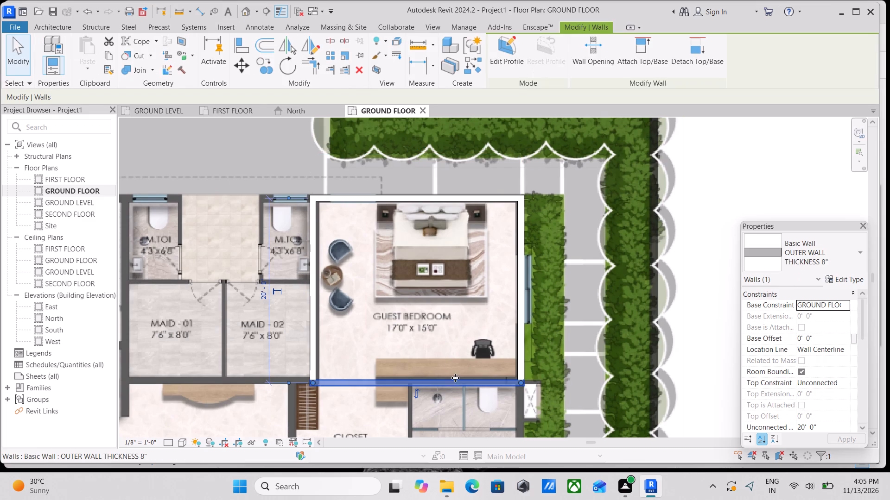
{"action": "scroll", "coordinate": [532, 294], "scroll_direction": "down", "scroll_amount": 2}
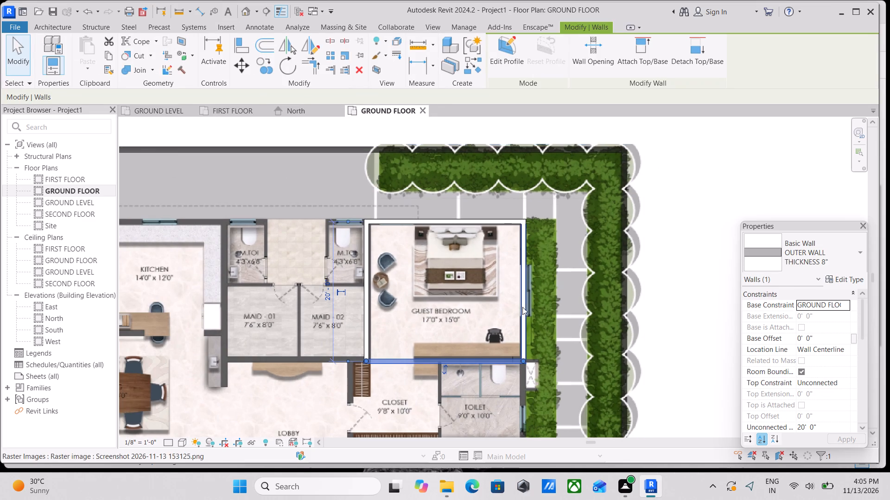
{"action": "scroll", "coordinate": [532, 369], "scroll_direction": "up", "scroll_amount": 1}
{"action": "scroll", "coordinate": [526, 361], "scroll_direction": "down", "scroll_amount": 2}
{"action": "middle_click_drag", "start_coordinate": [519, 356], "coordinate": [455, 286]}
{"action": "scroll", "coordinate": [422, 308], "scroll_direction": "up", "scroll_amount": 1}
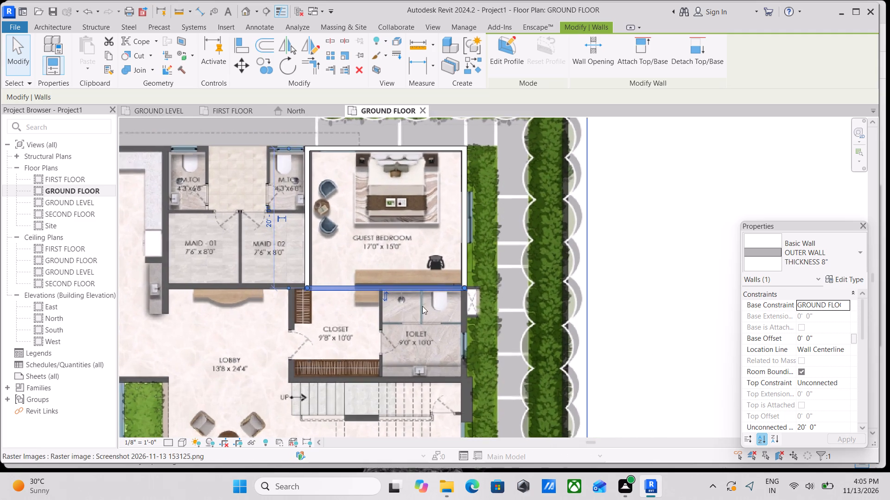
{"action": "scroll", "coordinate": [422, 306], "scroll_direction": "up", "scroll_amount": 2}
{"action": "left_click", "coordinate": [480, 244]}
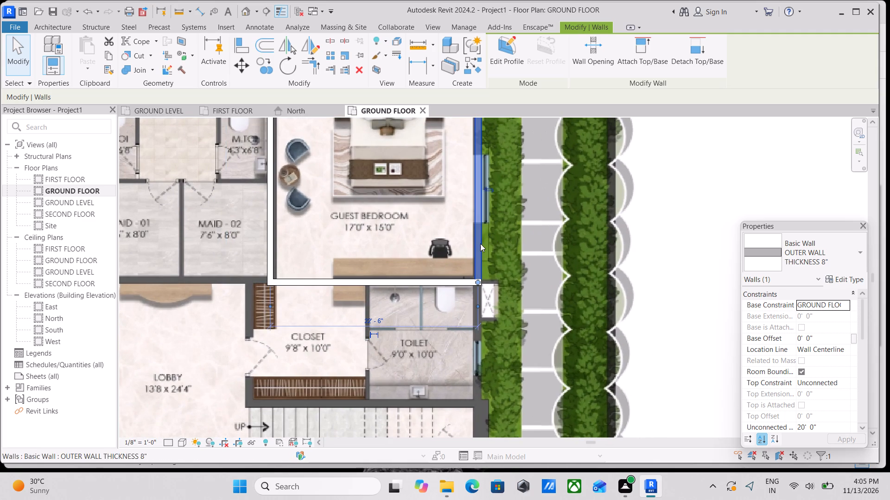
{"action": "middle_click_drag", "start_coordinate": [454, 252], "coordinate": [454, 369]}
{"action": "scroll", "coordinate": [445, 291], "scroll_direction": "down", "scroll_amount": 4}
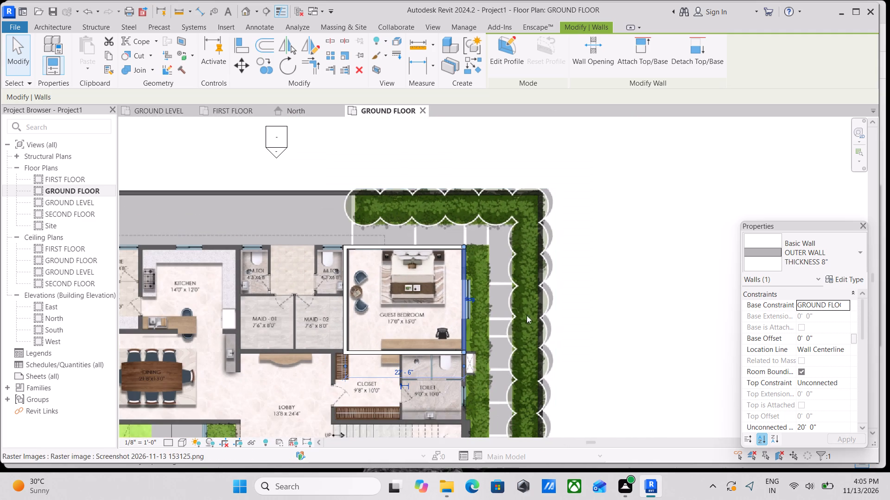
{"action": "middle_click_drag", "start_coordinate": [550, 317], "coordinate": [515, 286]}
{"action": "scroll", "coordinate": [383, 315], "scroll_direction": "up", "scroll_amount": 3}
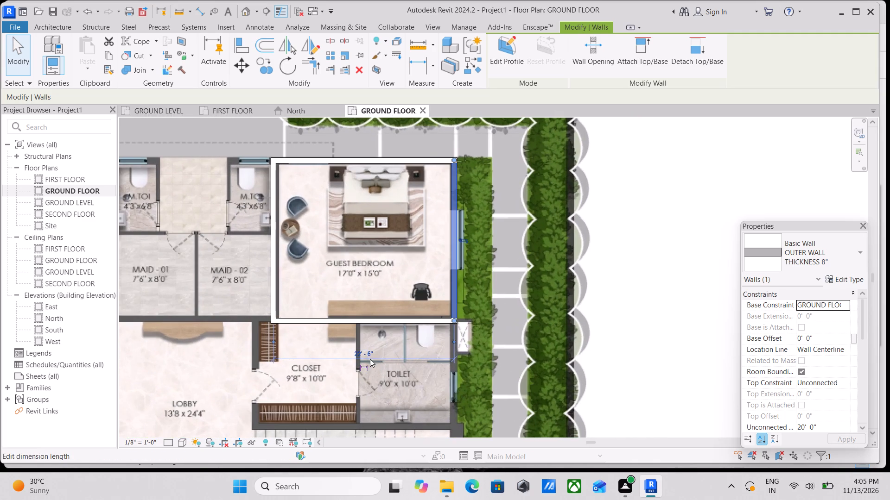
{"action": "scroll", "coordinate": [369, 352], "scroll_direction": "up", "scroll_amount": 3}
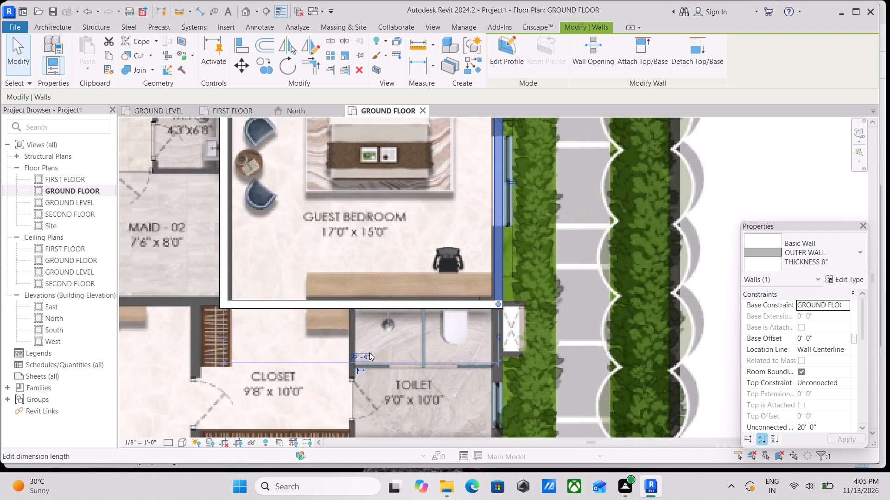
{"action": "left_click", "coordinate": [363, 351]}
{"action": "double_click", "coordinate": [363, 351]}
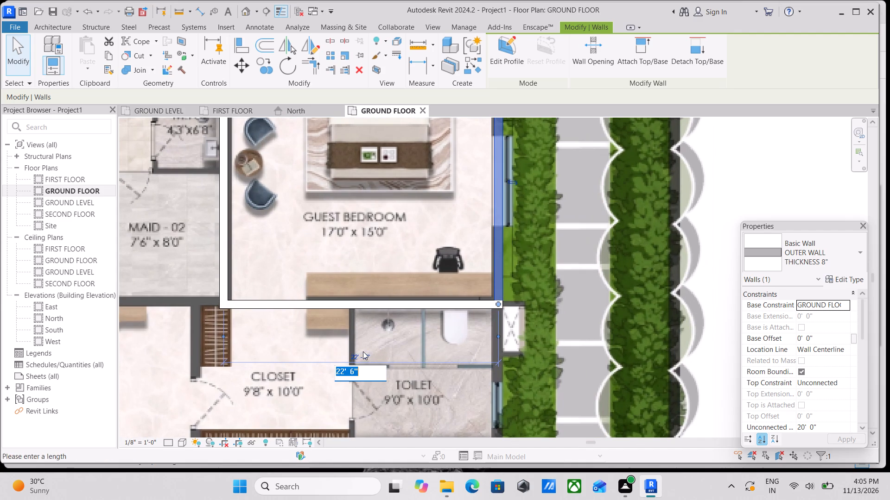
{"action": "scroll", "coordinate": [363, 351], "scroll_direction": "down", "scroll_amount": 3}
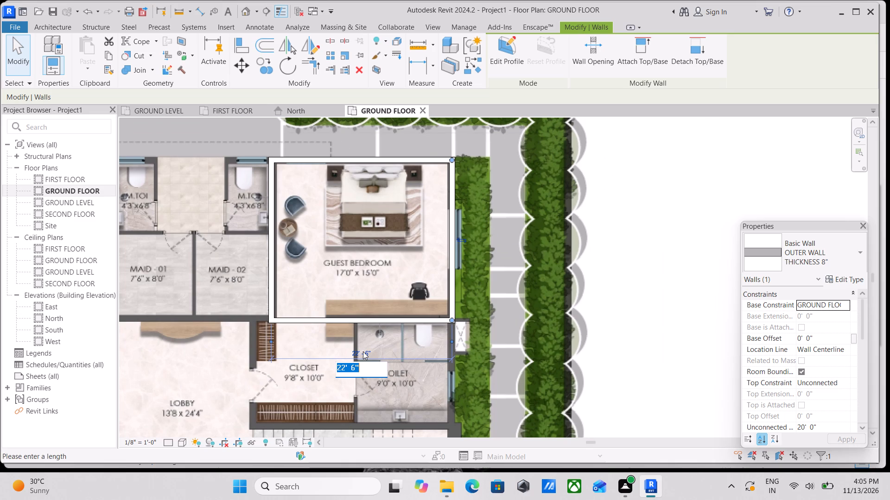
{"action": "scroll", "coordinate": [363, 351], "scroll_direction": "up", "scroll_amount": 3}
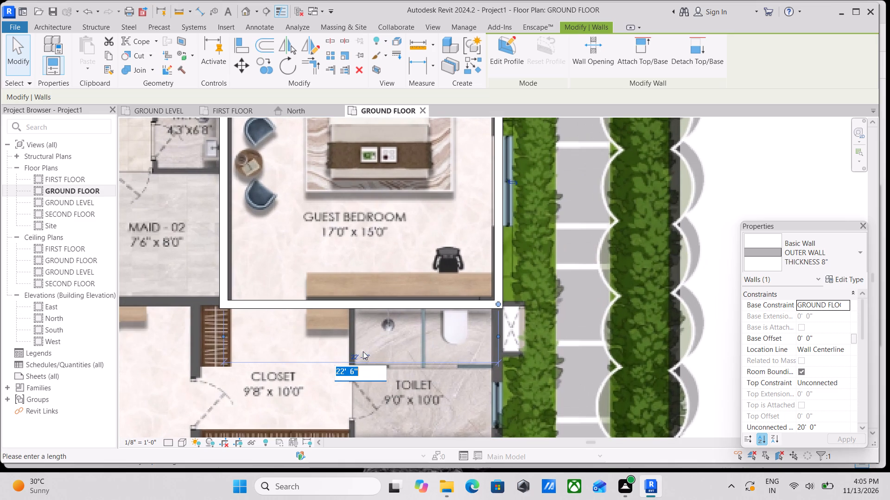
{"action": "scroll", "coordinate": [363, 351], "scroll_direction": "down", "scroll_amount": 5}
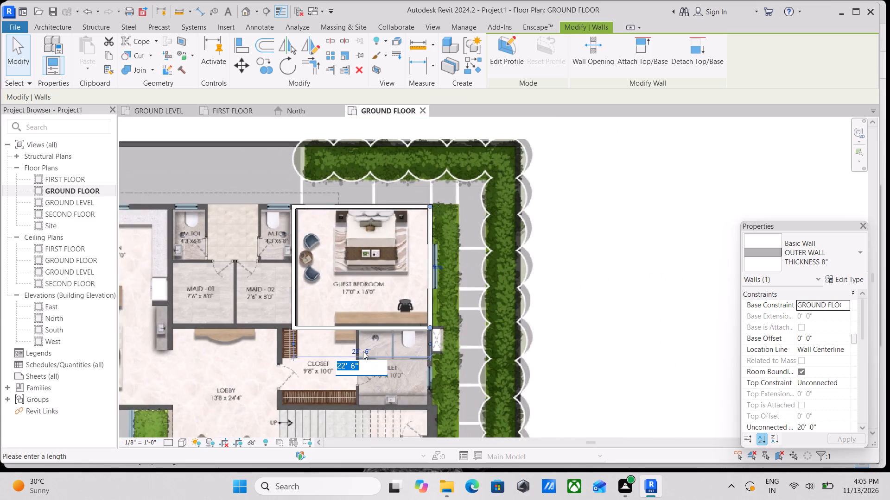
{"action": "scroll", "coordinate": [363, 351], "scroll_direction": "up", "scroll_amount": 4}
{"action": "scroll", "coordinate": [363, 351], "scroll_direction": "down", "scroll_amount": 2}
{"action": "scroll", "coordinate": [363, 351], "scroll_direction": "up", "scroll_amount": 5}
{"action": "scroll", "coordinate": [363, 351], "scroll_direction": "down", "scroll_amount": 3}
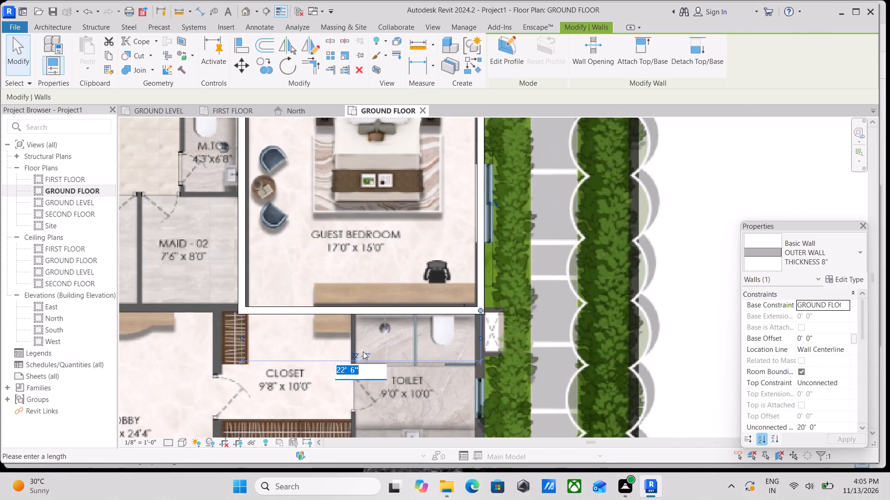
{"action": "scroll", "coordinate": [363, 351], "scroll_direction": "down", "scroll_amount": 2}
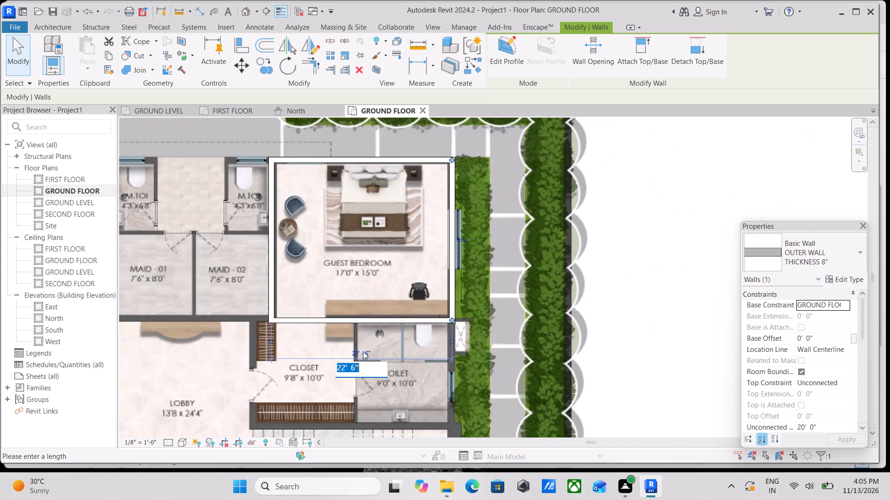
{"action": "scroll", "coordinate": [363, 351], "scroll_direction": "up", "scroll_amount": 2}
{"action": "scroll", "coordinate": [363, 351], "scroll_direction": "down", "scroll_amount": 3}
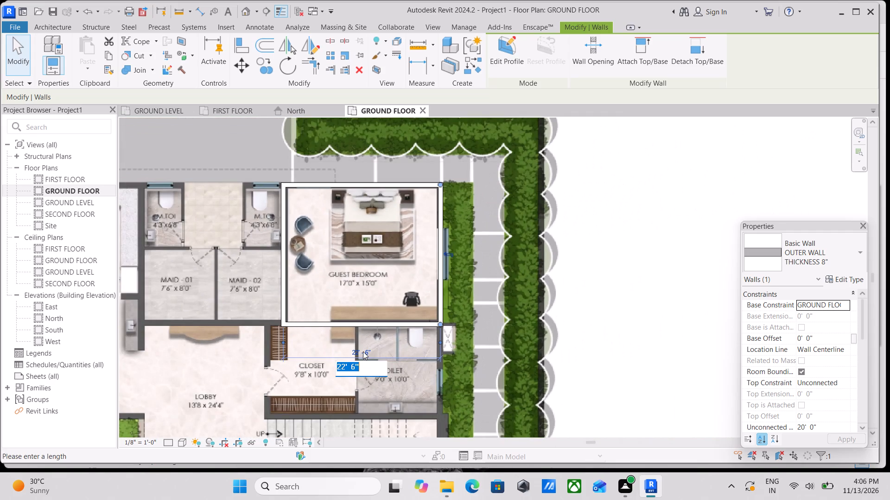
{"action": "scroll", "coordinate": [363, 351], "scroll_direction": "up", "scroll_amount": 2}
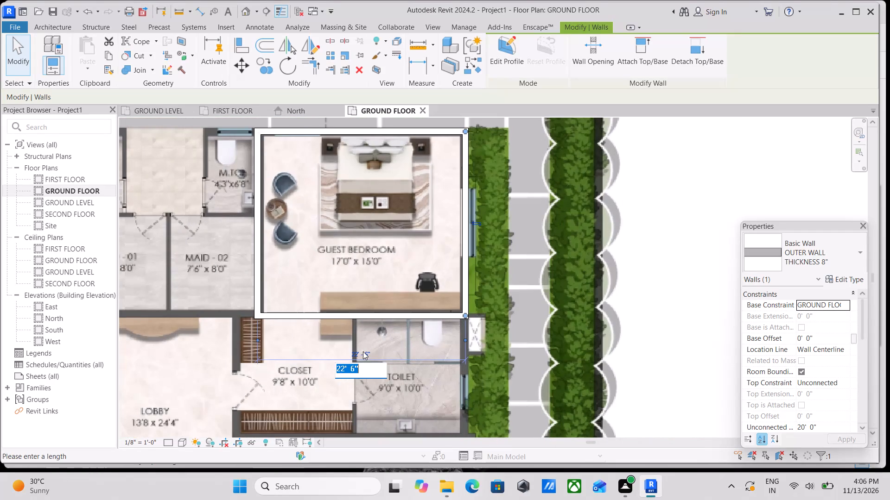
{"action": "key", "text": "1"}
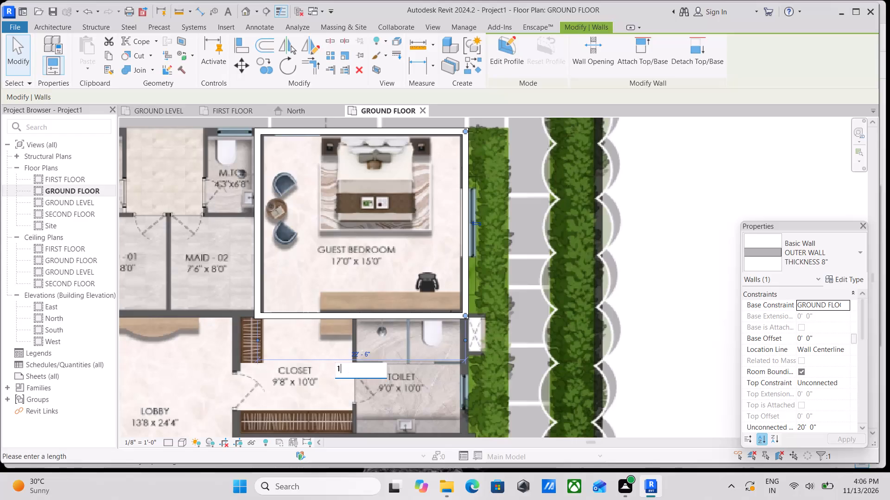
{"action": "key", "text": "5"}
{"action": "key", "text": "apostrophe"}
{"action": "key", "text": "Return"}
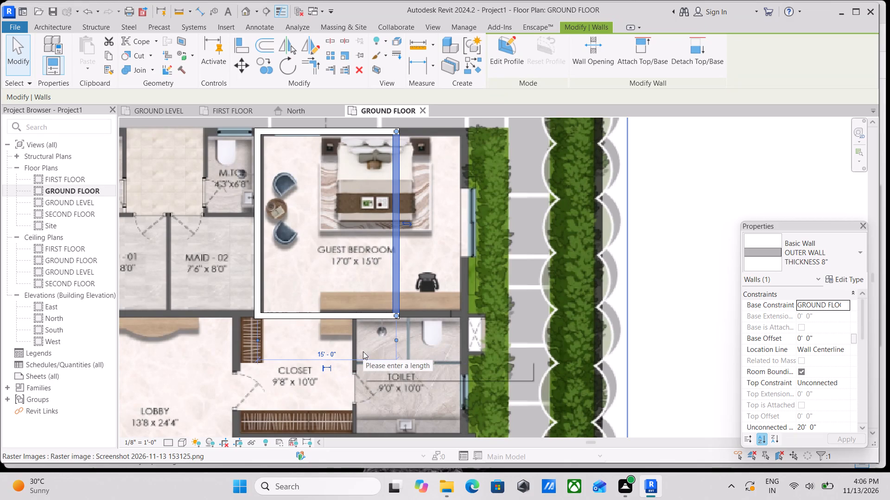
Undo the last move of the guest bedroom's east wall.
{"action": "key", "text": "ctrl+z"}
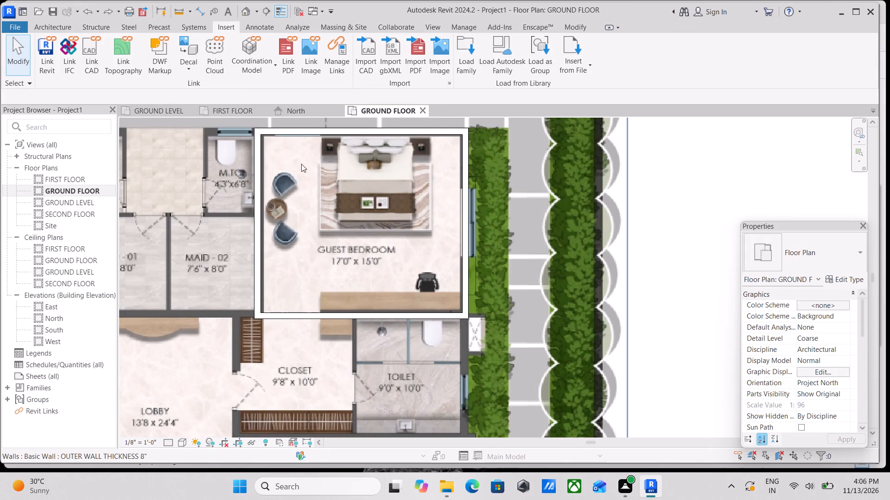
Set the distance between the guest bedroom's north and south walls to 15' by moving the south wall.
{"action": "left_click", "coordinate": [383, 128]}
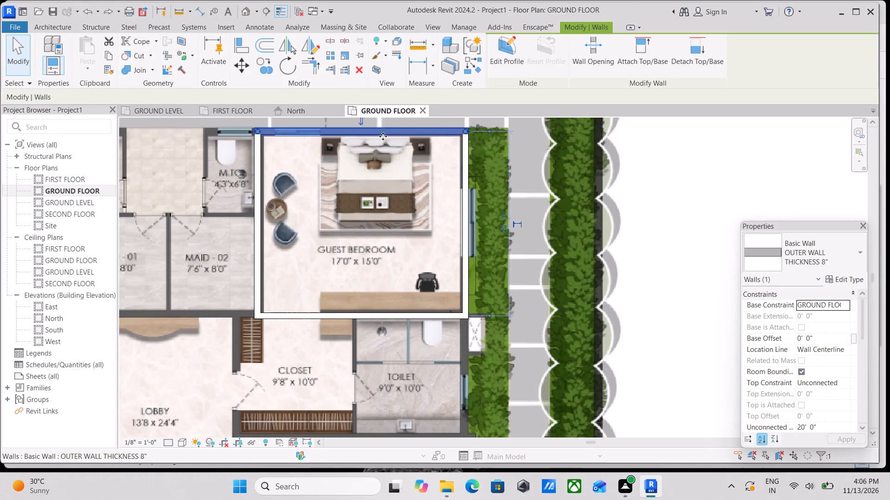
{"action": "left_click", "coordinate": [369, 319]}
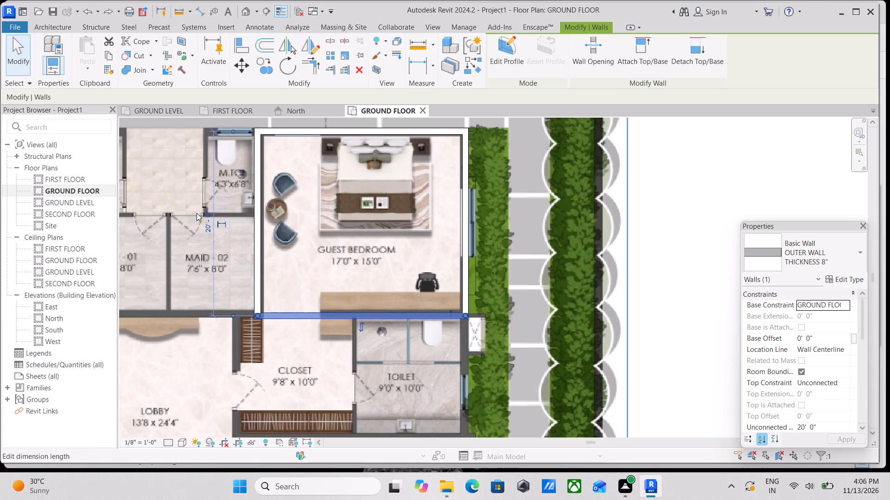
{"action": "scroll", "coordinate": [251, 237], "scroll_direction": "down", "scroll_amount": 1}
{"action": "left_click", "coordinate": [213, 231]}
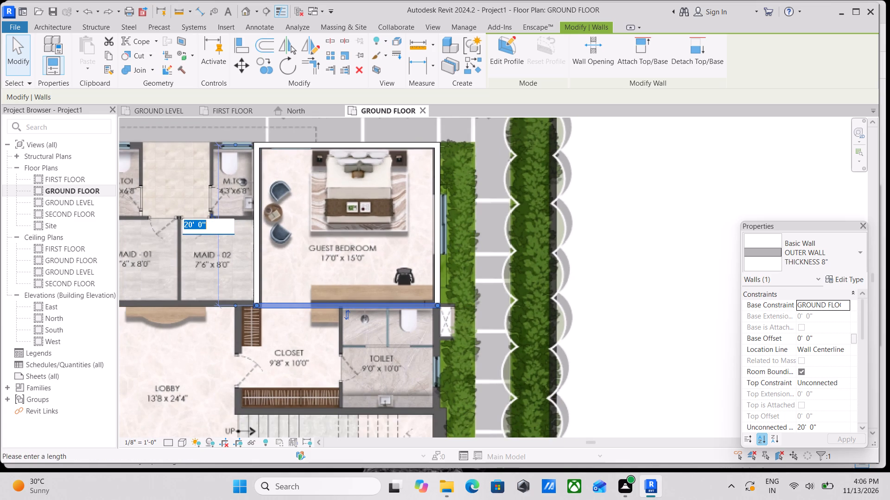
{"action": "key", "text": "1"}
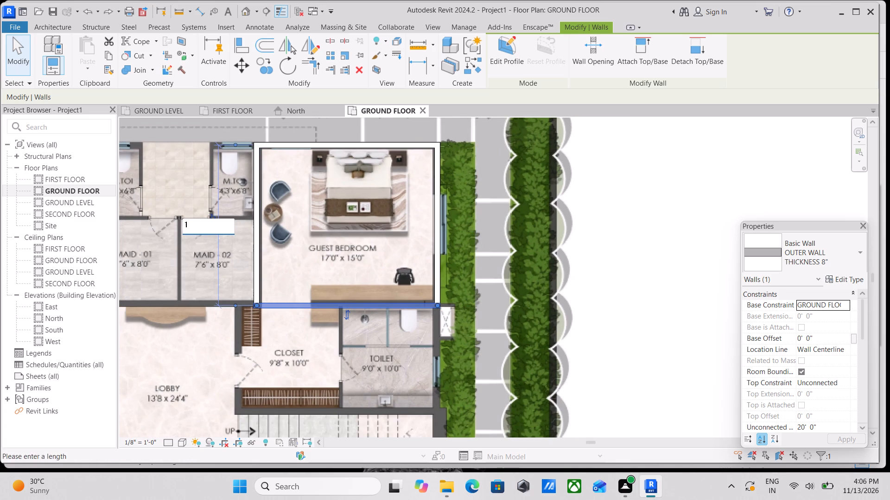
{"action": "key", "text": "5"}
{"action": "key", "text": "apostrophe"}
{"action": "key", "text": "Return"}
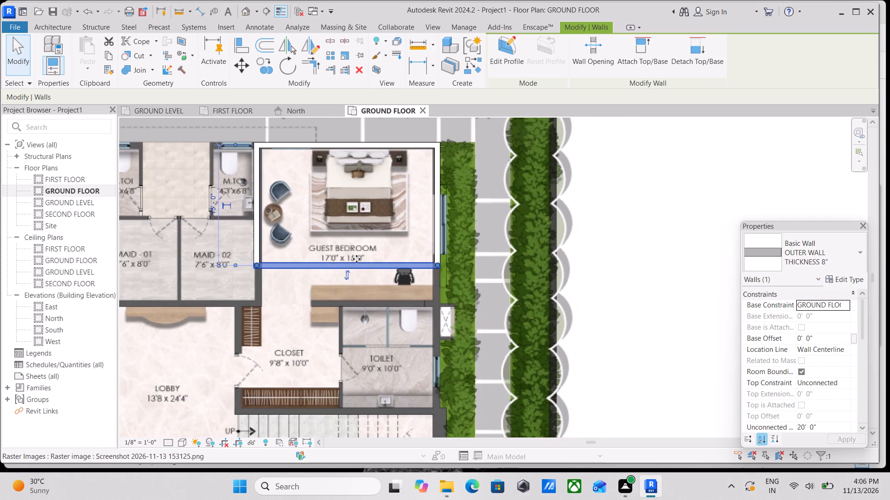
{"action": "scroll", "coordinate": [356, 259], "scroll_direction": "up", "scroll_amount": 2}
{"action": "middle_click_drag", "start_coordinate": [327, 272], "coordinate": [341, 338]}
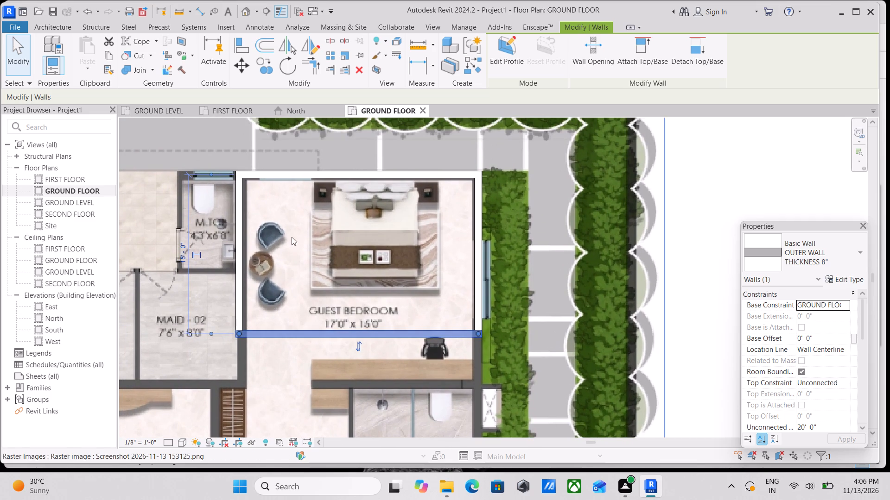
Set the distance between the guest bedroom's west and east walls to 17' by moving the west wall.
{"action": "scroll", "coordinate": [240, 284], "scroll_direction": "up", "scroll_amount": 2}
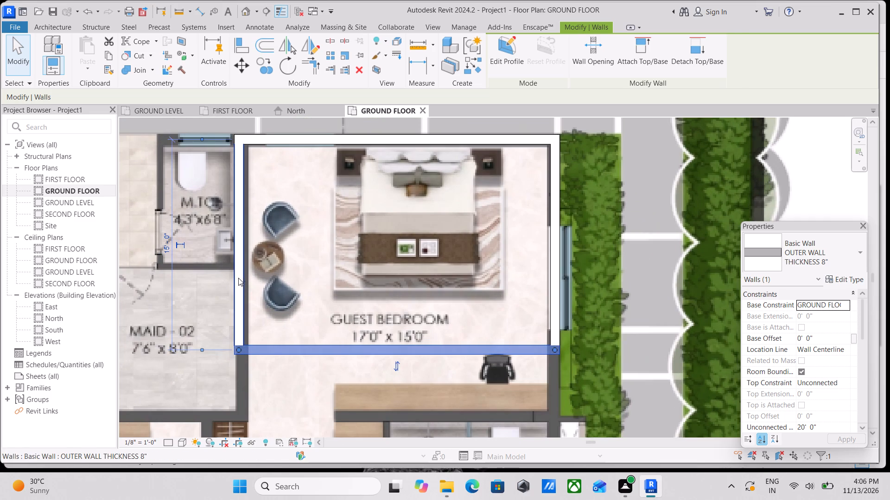
{"action": "left_click", "coordinate": [238, 278]}
{"action": "scroll", "coordinate": [238, 278], "scroll_direction": "down", "scroll_amount": 4}
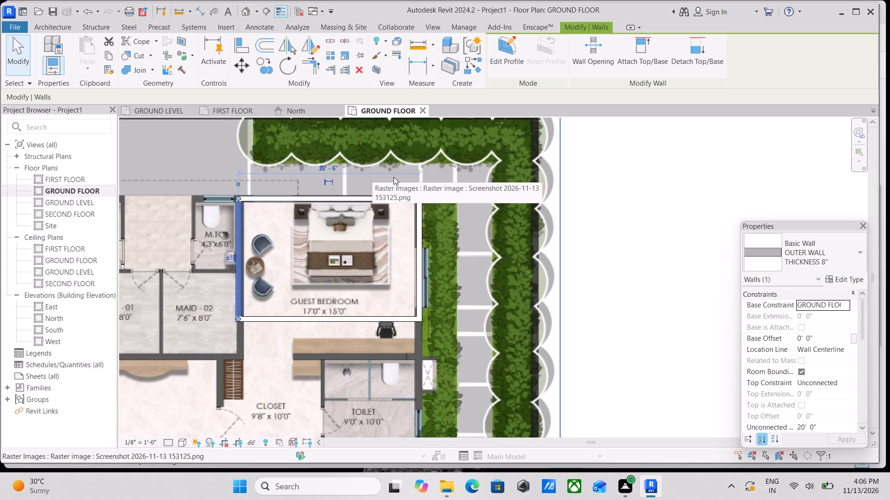
{"action": "left_click", "coordinate": [335, 165]}
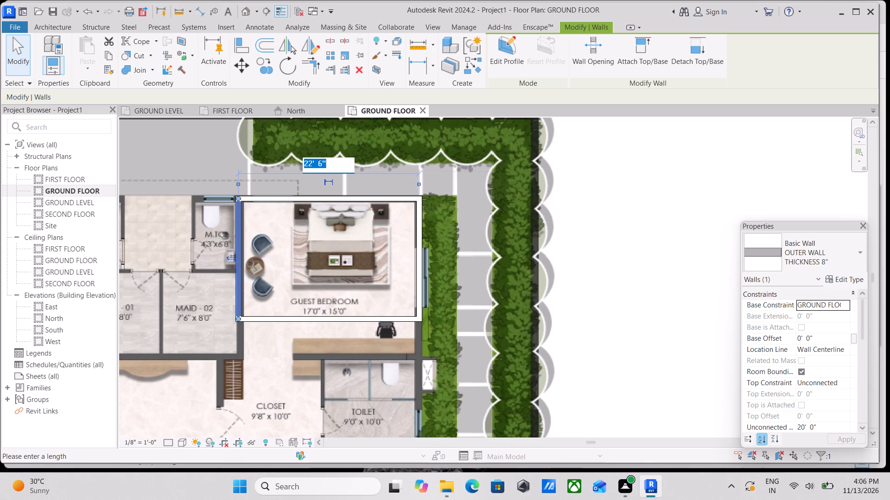
{"action": "scroll", "coordinate": [335, 165], "scroll_direction": "down", "scroll_amount": 1}
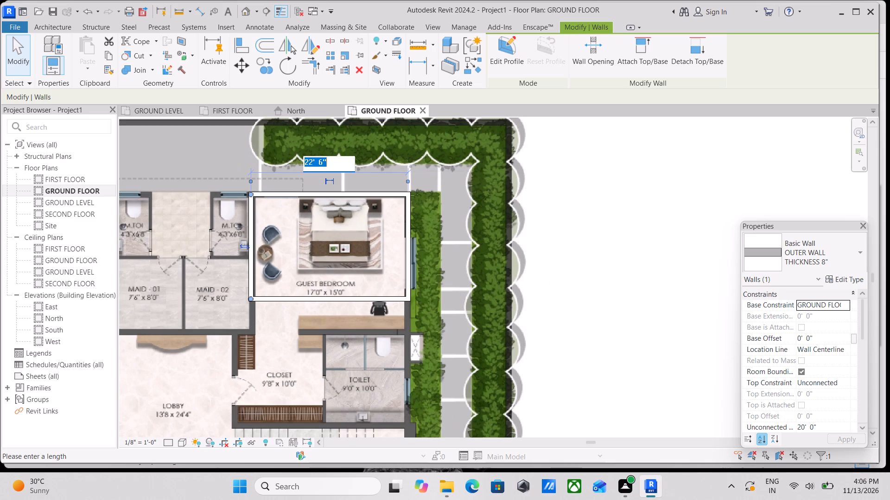
{"action": "key", "text": "1"}
{"action": "key", "text": "7"}
{"action": "key", "text": "apostrophe"}
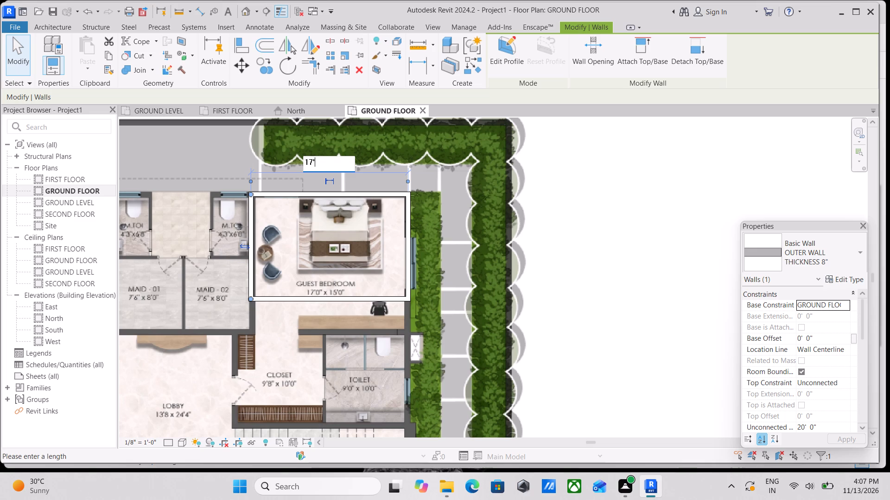
{"action": "key", "text": "Return"}
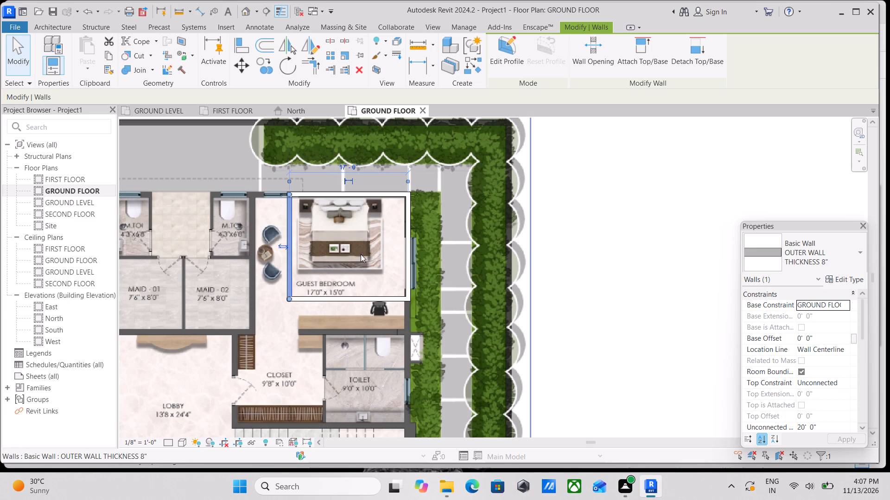
{"action": "scroll", "coordinate": [369, 247], "scroll_direction": "up", "scroll_amount": 2}
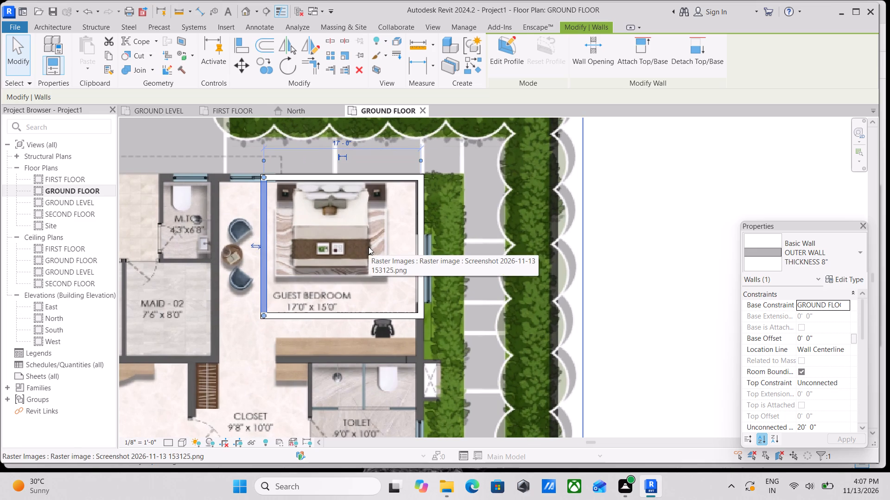
{"action": "key", "text": "Escape"}
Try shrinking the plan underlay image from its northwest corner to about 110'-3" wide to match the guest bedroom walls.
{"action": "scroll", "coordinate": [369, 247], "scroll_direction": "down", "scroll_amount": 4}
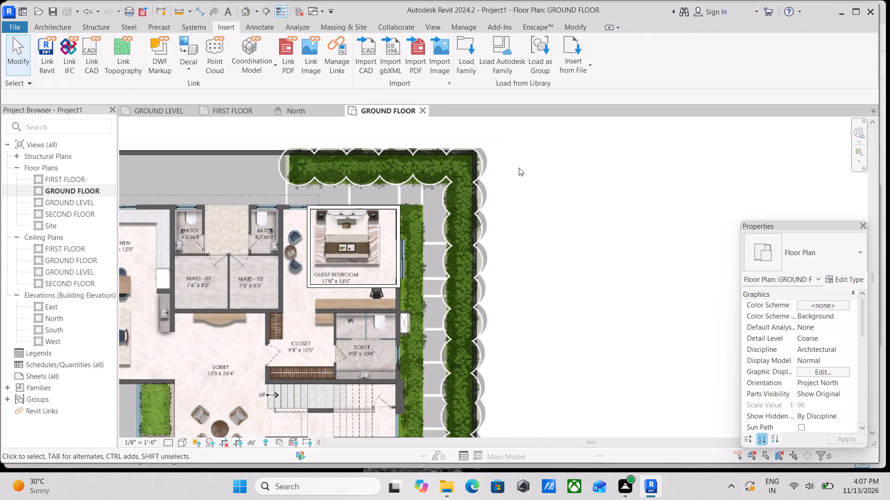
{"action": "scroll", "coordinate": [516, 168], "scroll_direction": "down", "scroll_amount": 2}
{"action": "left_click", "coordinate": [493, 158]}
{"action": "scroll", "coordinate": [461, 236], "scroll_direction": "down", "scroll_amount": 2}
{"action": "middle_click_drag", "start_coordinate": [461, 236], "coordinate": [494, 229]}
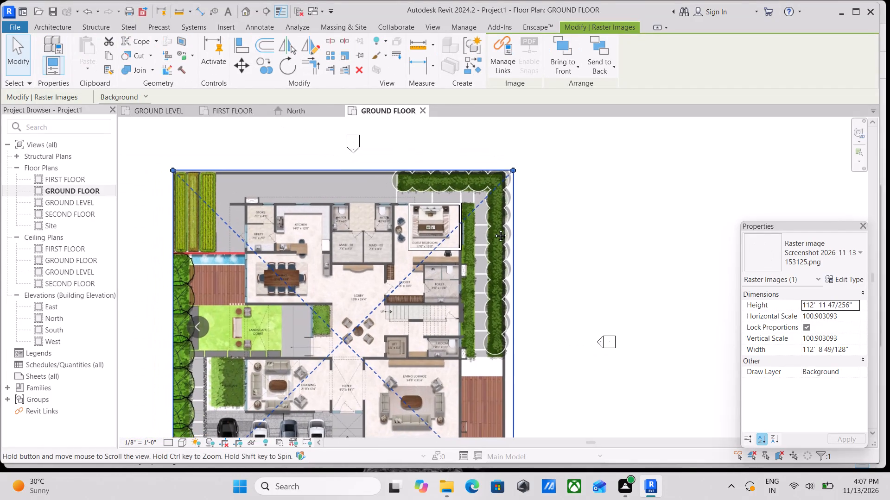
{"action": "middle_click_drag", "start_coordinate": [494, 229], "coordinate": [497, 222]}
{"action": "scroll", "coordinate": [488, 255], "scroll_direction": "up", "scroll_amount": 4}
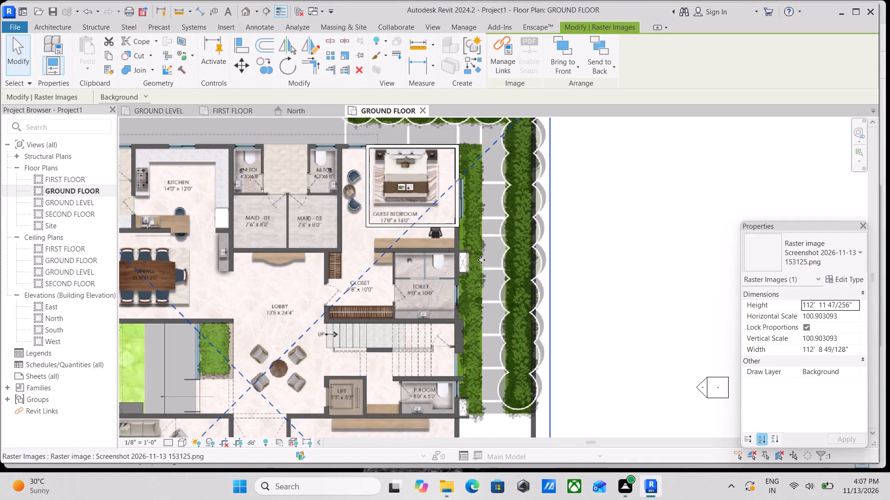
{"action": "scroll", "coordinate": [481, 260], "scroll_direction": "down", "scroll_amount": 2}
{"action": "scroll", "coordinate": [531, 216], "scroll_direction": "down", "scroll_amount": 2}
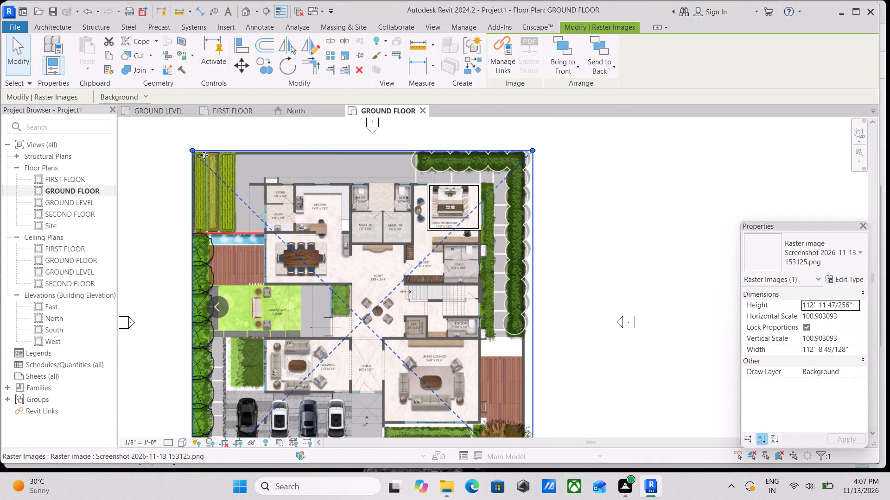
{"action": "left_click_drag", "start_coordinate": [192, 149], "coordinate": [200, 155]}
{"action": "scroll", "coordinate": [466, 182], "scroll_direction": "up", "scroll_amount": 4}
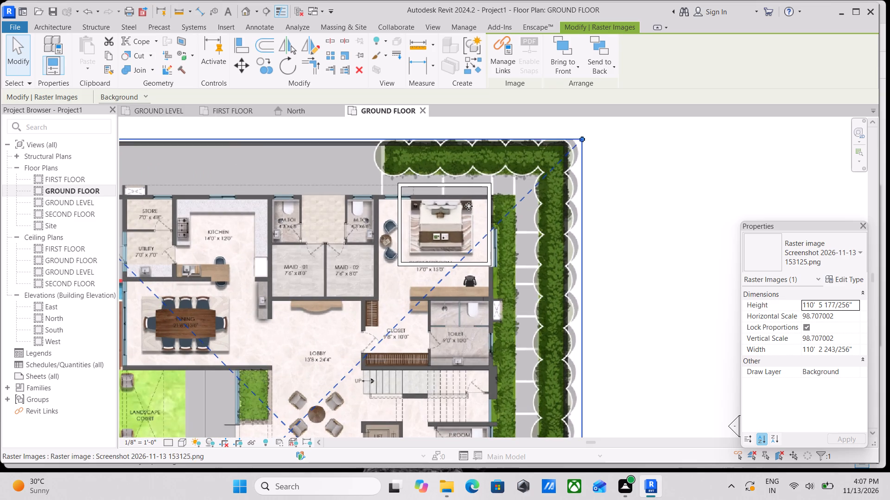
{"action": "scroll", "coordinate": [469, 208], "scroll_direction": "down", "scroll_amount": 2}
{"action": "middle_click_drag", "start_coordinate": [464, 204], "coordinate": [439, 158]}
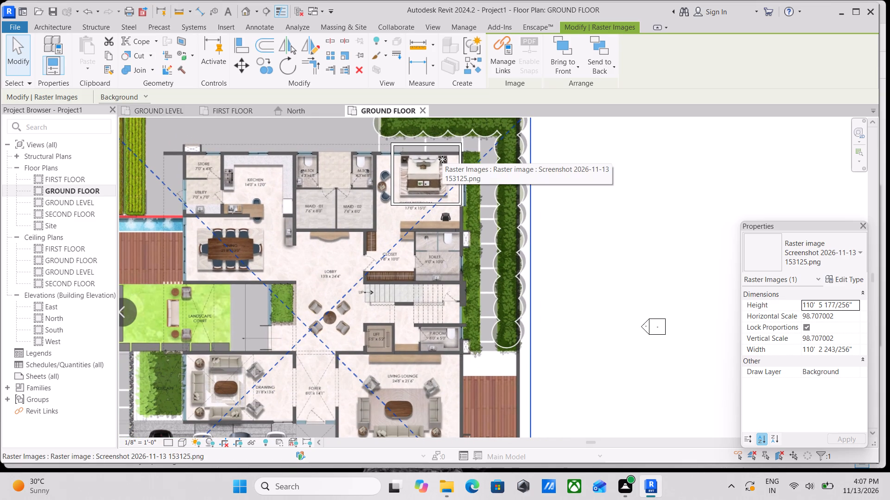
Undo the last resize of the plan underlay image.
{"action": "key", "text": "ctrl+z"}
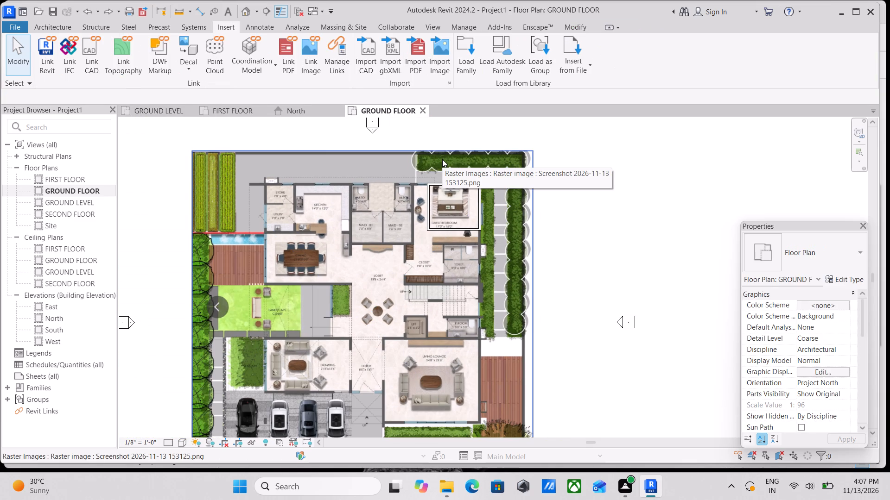
Shrink the plan underlay image proportionally from its southwest corner to about 101'-11" wide.
{"action": "middle_click_drag", "start_coordinate": [473, 270], "coordinate": [489, 226]}
{"action": "scroll", "coordinate": [454, 298], "scroll_direction": "down", "scroll_amount": 2}
{"action": "middle_click_drag", "start_coordinate": [450, 298], "coordinate": [453, 254]}
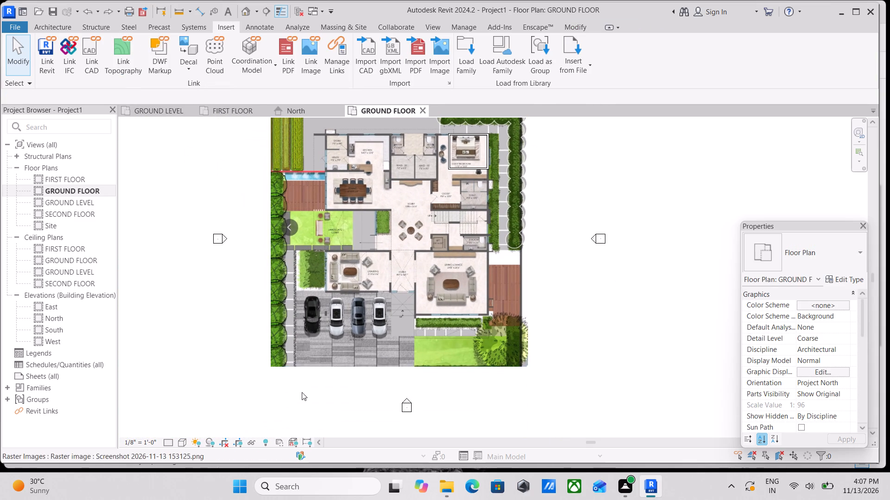
{"action": "left_click", "coordinate": [289, 352]}
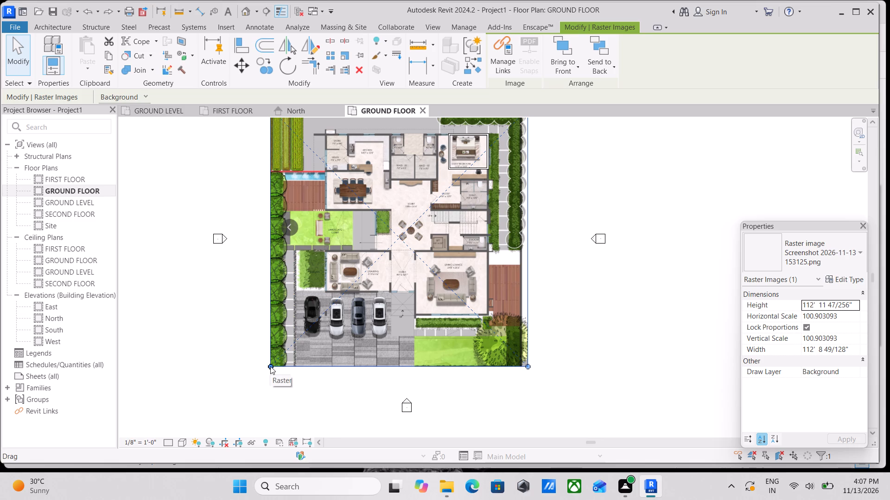
{"action": "left_click_drag", "start_coordinate": [271, 364], "coordinate": [285, 357]}
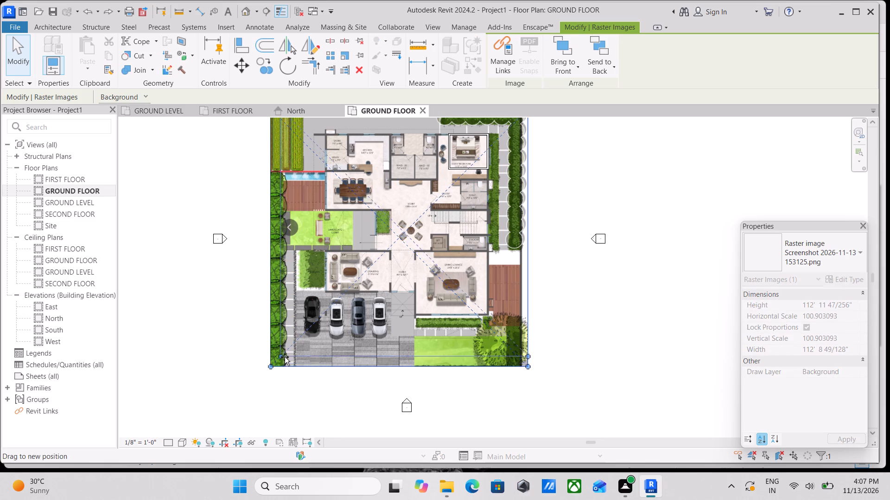
{"action": "left_click_drag", "start_coordinate": [285, 357], "coordinate": [300, 345]}
Compare the underlay's guest bedroom with the modelled walls and shrink the image from its southwest corner to about 92'-2" wide.
{"action": "middle_click_drag", "start_coordinate": [405, 230], "coordinate": [376, 288]}
{"action": "scroll", "coordinate": [459, 209], "scroll_direction": "up", "scroll_amount": 6}
{"action": "scroll", "coordinate": [452, 236], "scroll_direction": "down", "scroll_amount": 2}
{"action": "middle_click_drag", "start_coordinate": [452, 236], "coordinate": [452, 236]}
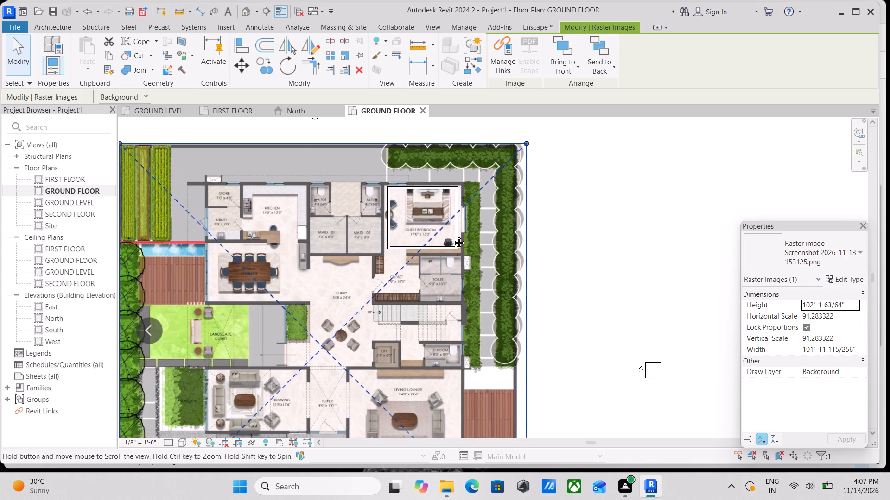
{"action": "middle_click_drag", "start_coordinate": [452, 236], "coordinate": [425, 279]}
{"action": "scroll", "coordinate": [474, 225], "scroll_direction": "up", "scroll_amount": 3}
{"action": "scroll", "coordinate": [352, 290], "scroll_direction": "down", "scroll_amount": 1}
{"action": "middle_click_drag", "start_coordinate": [352, 290], "coordinate": [361, 282]}
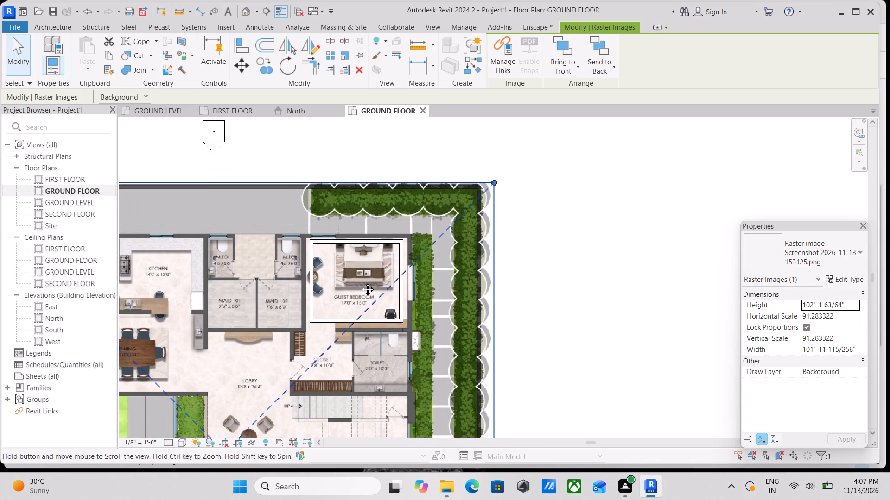
{"action": "middle_click_drag", "start_coordinate": [361, 282], "coordinate": [381, 244]}
{"action": "middle_click_drag", "start_coordinate": [322, 343], "coordinate": [365, 252]}
{"action": "scroll", "coordinate": [286, 342], "scroll_direction": "down", "scroll_amount": 2}
{"action": "middle_click_drag", "start_coordinate": [286, 342], "coordinate": [383, 258]}
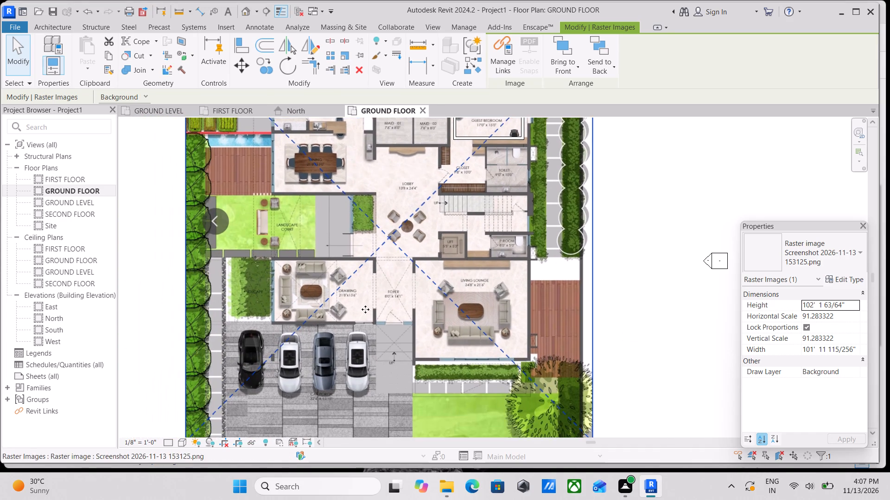
{"action": "middle_click_drag", "start_coordinate": [312, 364], "coordinate": [379, 269]}
{"action": "scroll", "coordinate": [402, 243], "scroll_direction": "up", "scroll_amount": 1}
{"action": "scroll", "coordinate": [237, 355], "scroll_direction": "down", "scroll_amount": 2}
{"action": "middle_click_drag", "start_coordinate": [237, 355], "coordinate": [237, 387]}
{"action": "scroll", "coordinate": [237, 387], "scroll_direction": "down", "scroll_amount": 1}
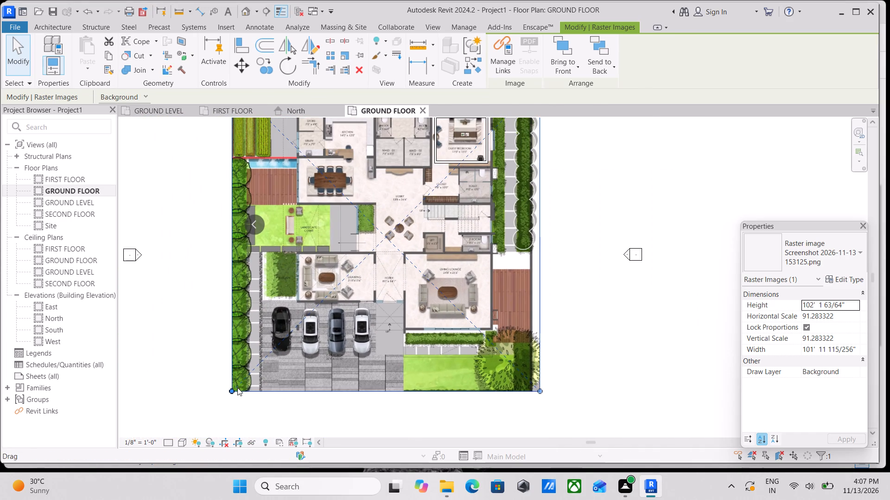
{"action": "scroll", "coordinate": [259, 379], "scroll_direction": "down", "scroll_amount": 1}
{"action": "left_click_drag", "start_coordinate": [234, 389], "coordinate": [234, 389]}
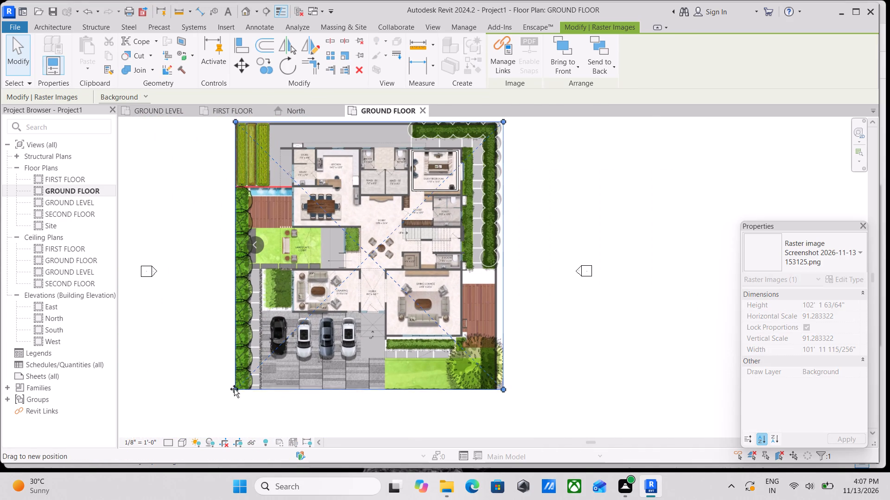
{"action": "left_click_drag", "start_coordinate": [234, 389], "coordinate": [266, 370]}
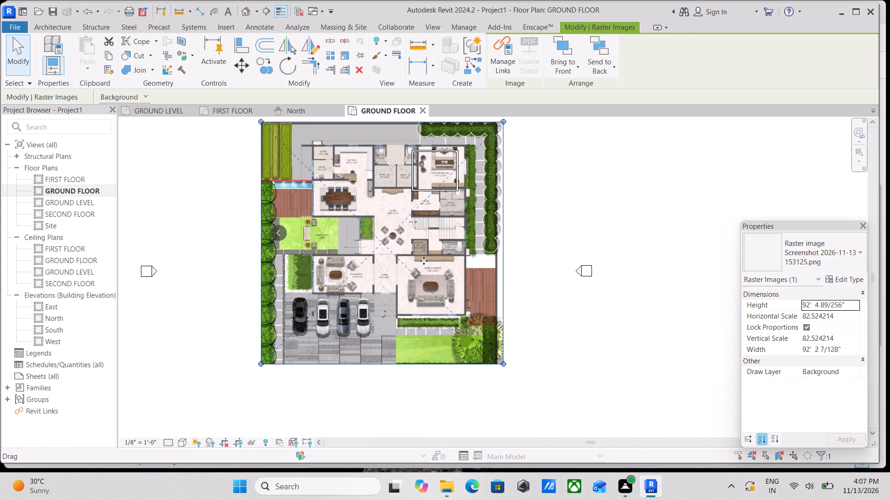
Shrink the plan underlay image slightly more from its southwest corner to about 89'-11" wide and check it against the guest bedroom walls.
{"action": "middle_click_drag", "start_coordinate": [424, 261], "coordinate": [399, 289]}
{"action": "left_click_drag", "start_coordinate": [236, 390], "coordinate": [242, 390]}
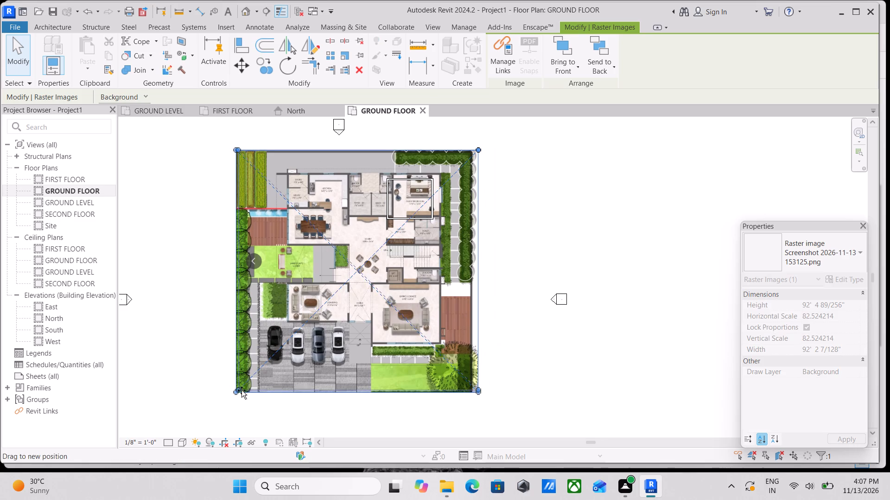
{"action": "left_click_drag", "start_coordinate": [242, 390], "coordinate": [245, 387]}
{"action": "middle_click_drag", "start_coordinate": [382, 263], "coordinate": [329, 348]}
{"action": "scroll", "coordinate": [402, 250], "scroll_direction": "up", "scroll_amount": 2}
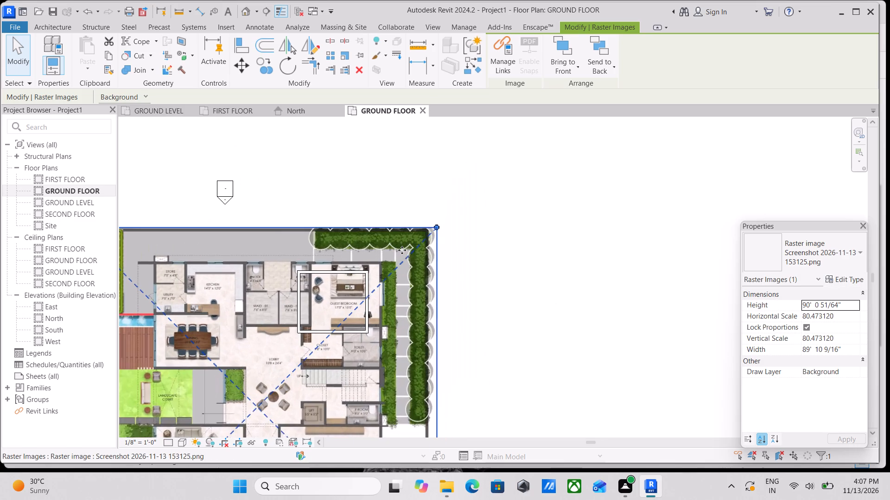
{"action": "scroll", "coordinate": [402, 250], "scroll_direction": "up", "scroll_amount": 1}
{"action": "scroll", "coordinate": [285, 302], "scroll_direction": "up", "scroll_amount": 4}
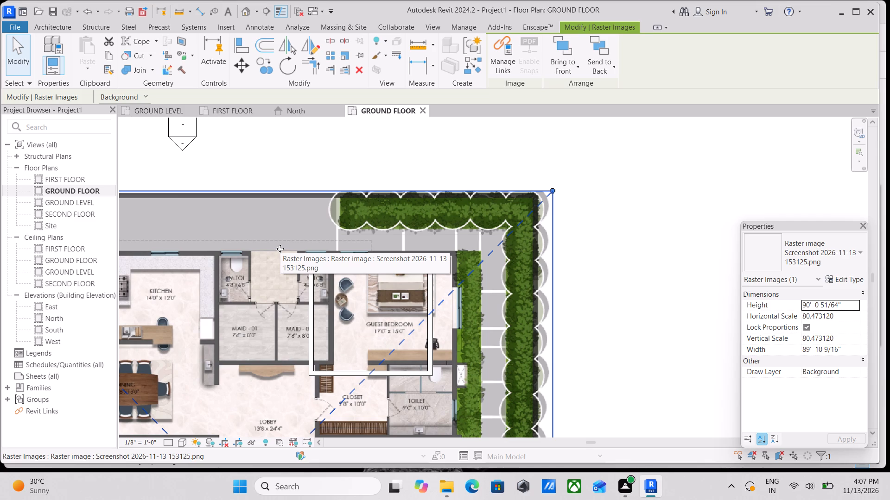
{"action": "scroll", "coordinate": [260, 260], "scroll_direction": "up", "scroll_amount": 1}
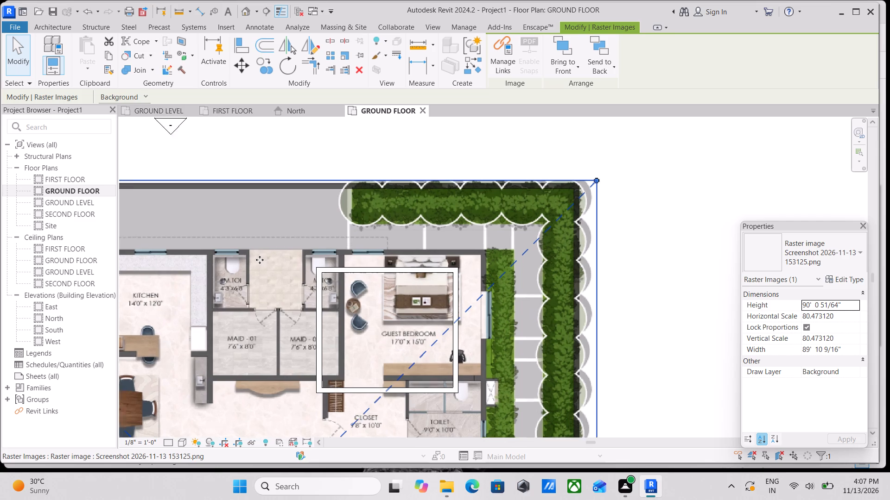
Select the four modelled guest bedroom walls and nudge them slightly east toward the guest bedroom in the underlay.
{"action": "scroll", "coordinate": [260, 260], "scroll_direction": "up", "scroll_amount": 1}
{"action": "key", "text": "Escape"}
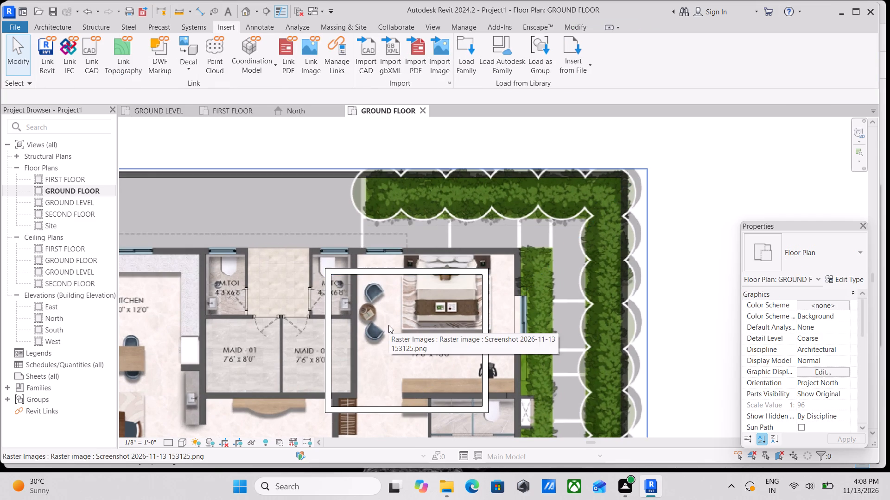
{"action": "left_click_drag", "start_coordinate": [283, 236], "coordinate": [529, 438], "text": "shift"}
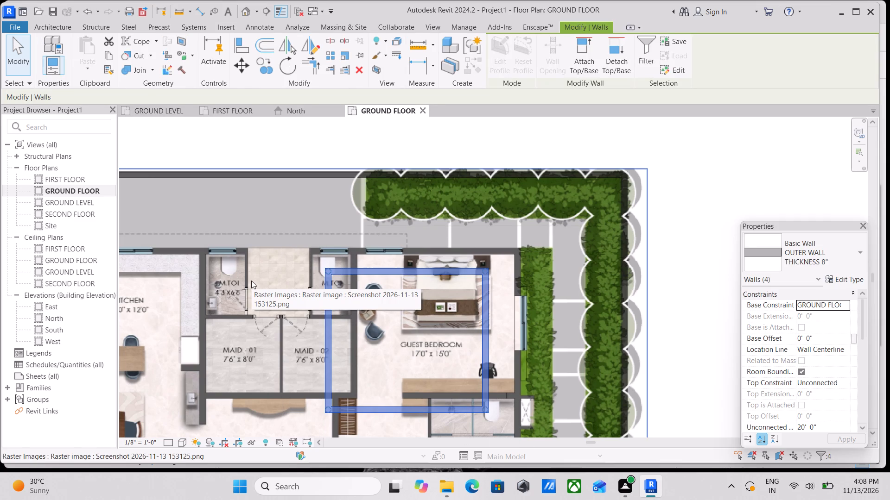
{"action": "key", "text": "Right"}
{"action": "key", "text": "Right"}
{"action": "key", "text": "Right"}
{"action": "key", "text": "Right"}
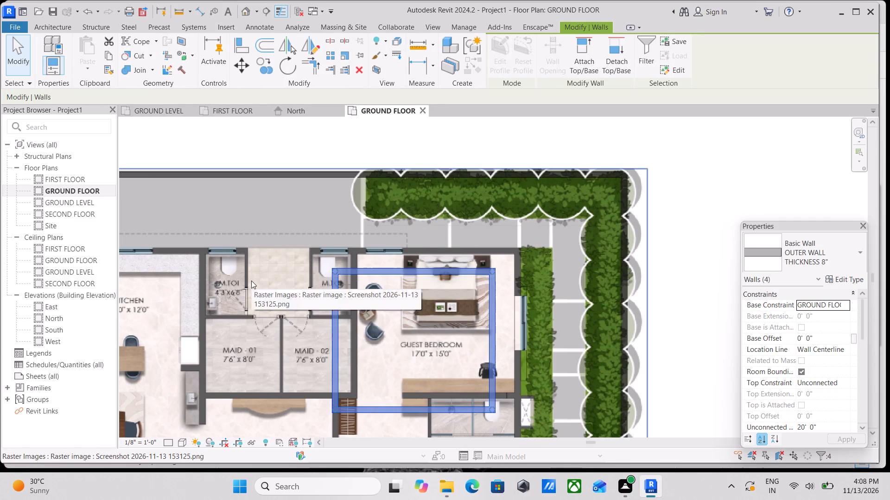
Move the plan underlay image slightly east and south relative to the modelled guest bedroom walls.
{"action": "left_click", "coordinate": [251, 281]}
{"action": "key", "text": "Right"}
{"action": "right_click", "coordinate": [251, 281]}
{"action": "scroll", "coordinate": [251, 281], "scroll_direction": "down", "scroll_amount": 3}
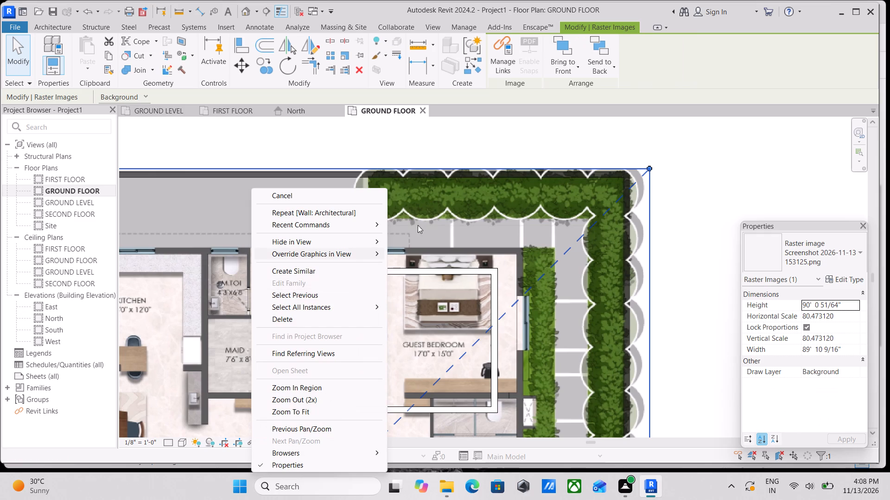
{"action": "key", "text": "Escape"}
{"action": "left_click_drag", "start_coordinate": [303, 248], "coordinate": [337, 293]}
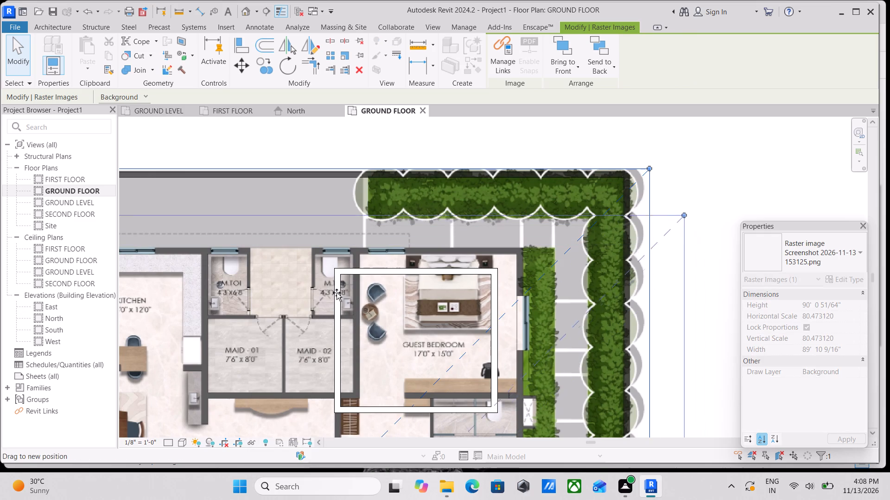
{"action": "left_click_drag", "start_coordinate": [337, 293], "coordinate": [318, 253]}
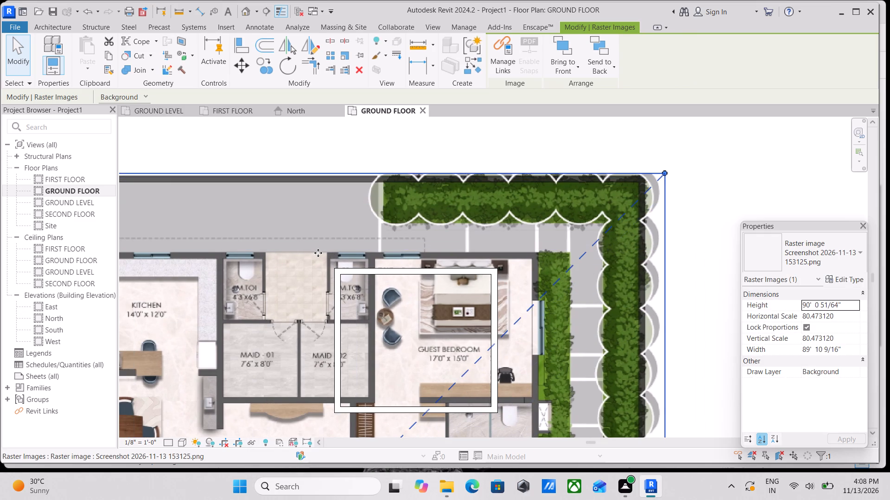
{"action": "scroll", "coordinate": [318, 253], "scroll_direction": "down", "scroll_amount": 1}
{"action": "key", "text": "Escape"}
{"action": "scroll", "coordinate": [318, 253], "scroll_direction": "down", "scroll_amount": 3}
{"action": "scroll", "coordinate": [321, 269], "scroll_direction": "up", "scroll_amount": 2}
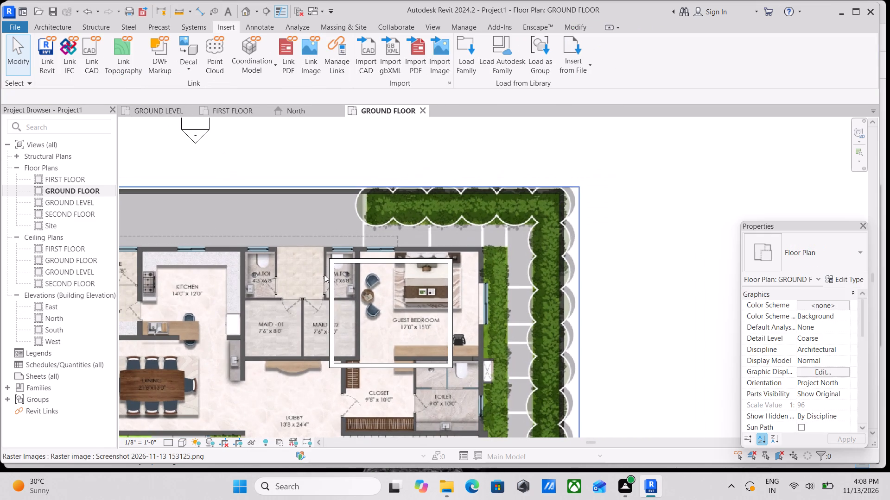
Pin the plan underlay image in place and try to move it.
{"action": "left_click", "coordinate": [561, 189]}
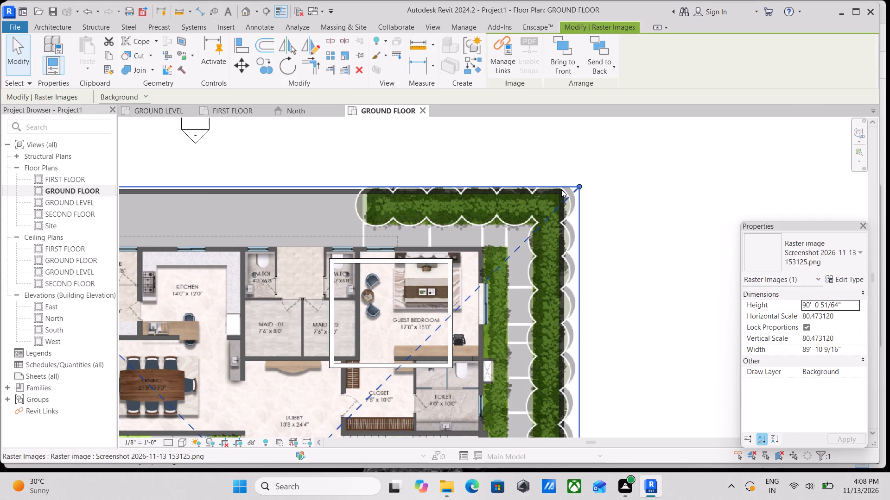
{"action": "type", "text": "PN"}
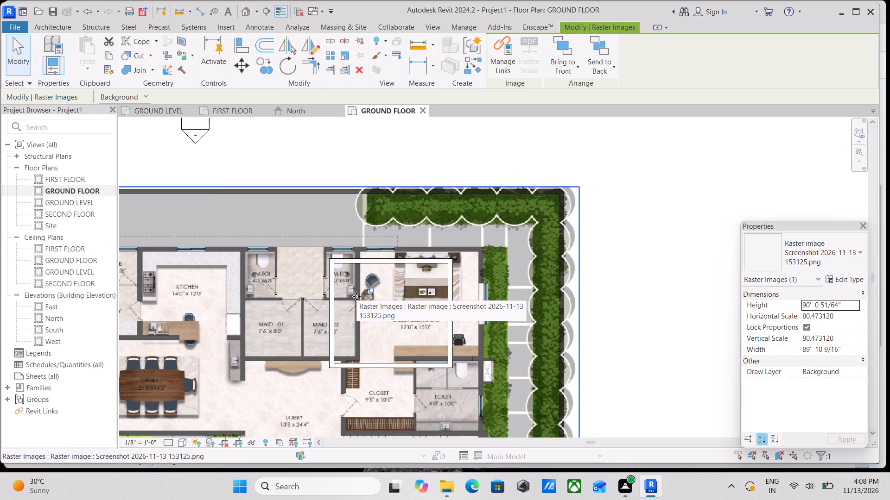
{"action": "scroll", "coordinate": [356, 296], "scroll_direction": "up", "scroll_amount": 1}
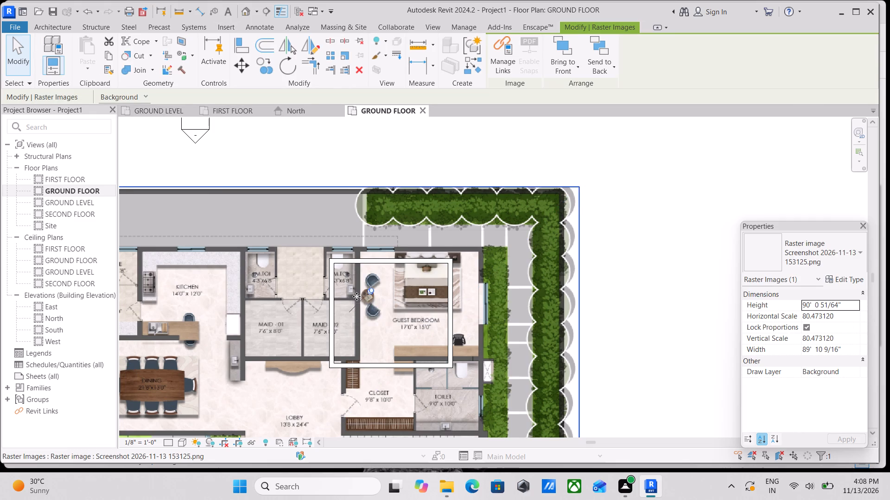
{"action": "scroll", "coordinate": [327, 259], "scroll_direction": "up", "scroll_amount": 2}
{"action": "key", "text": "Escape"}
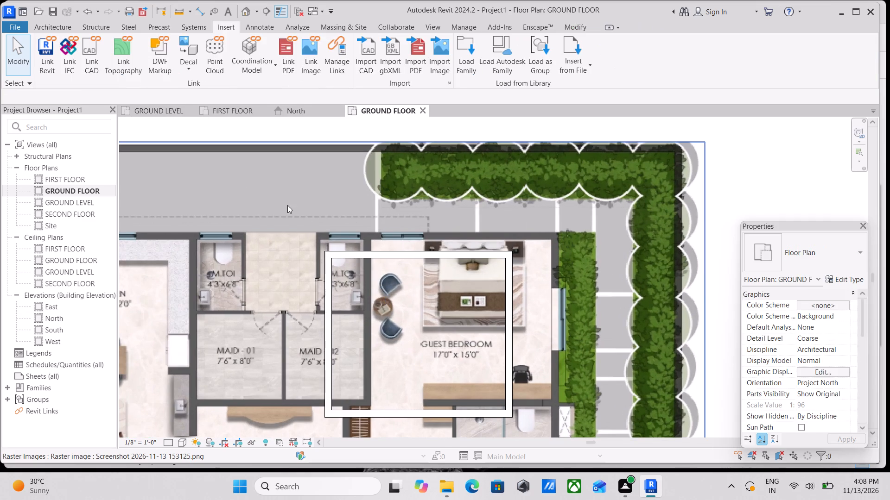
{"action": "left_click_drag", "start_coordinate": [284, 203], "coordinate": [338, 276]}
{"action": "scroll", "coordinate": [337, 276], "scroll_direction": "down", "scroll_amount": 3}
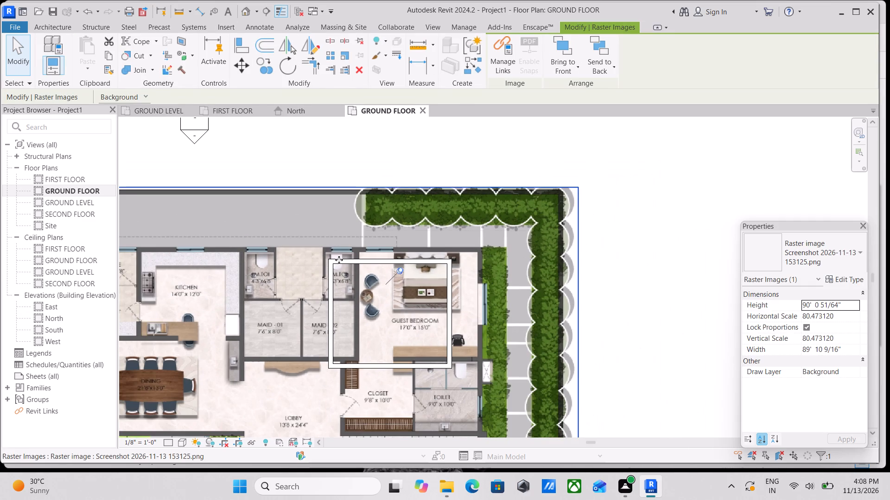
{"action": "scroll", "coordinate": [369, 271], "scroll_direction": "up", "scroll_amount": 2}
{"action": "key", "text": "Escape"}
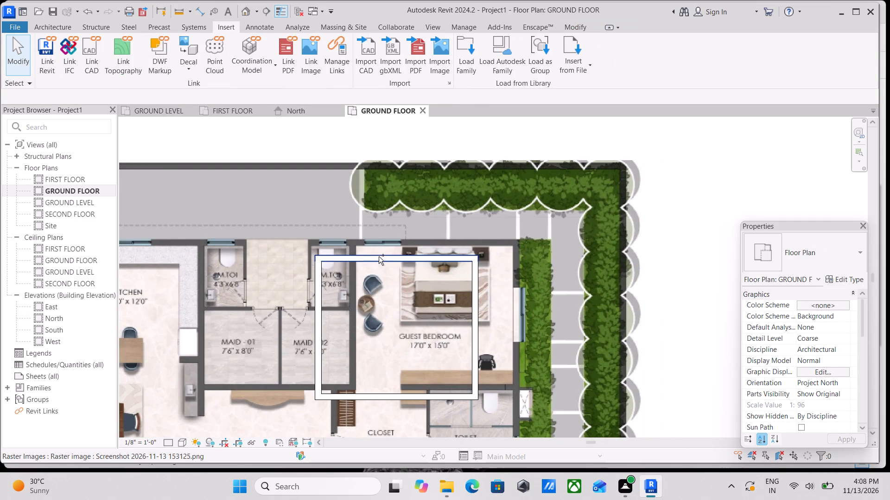
Select the four modelled guest bedroom walls individually and nudge them further east toward the underlay's guest bedroom.
{"action": "left_click", "coordinate": [379, 258], "text": "ctrl"}
{"action": "left_click", "coordinate": [476, 296], "text": "ctrl"}
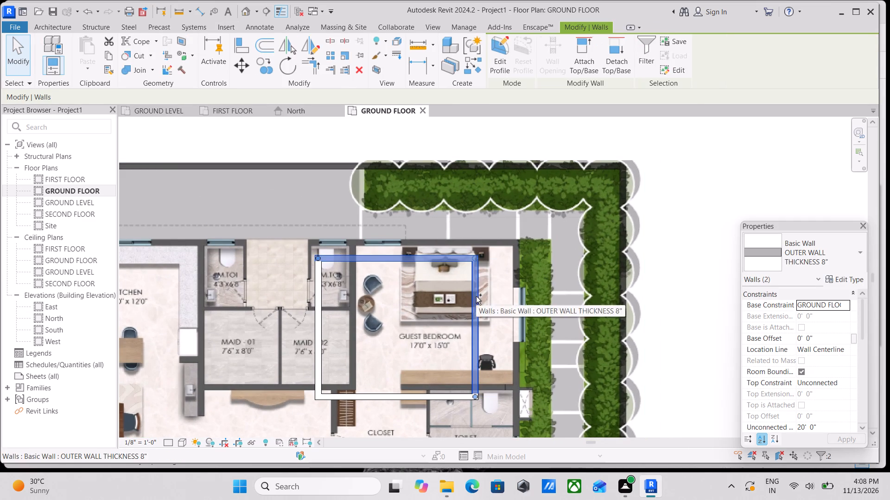
{"action": "left_click", "coordinate": [314, 321], "text": "ctrl"}
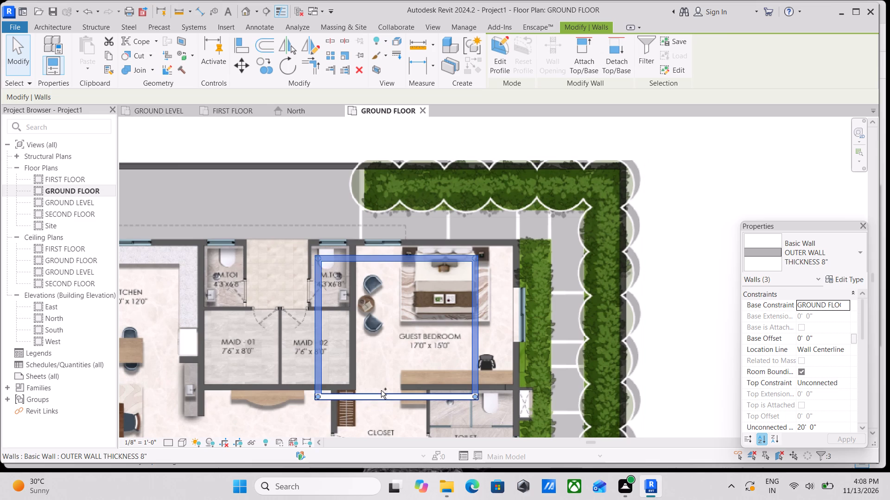
{"action": "left_click", "coordinate": [381, 397], "text": "ctrl"}
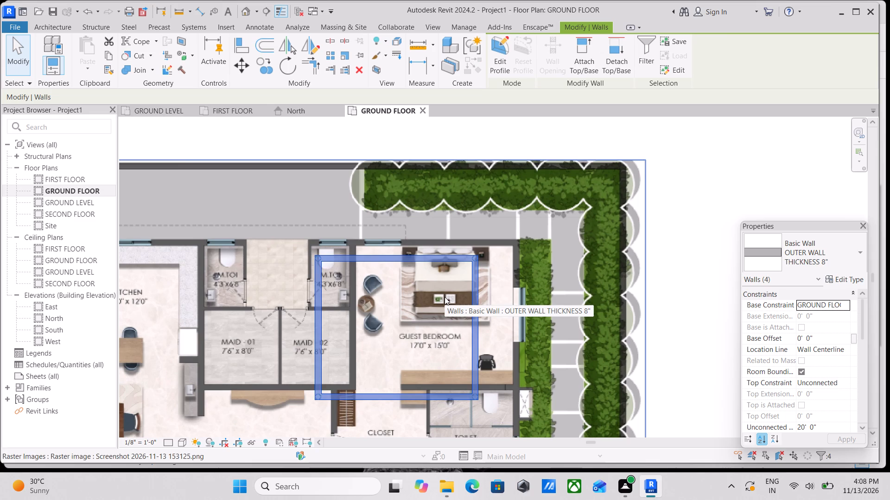
{"action": "key", "text": "Right"}
{"action": "key", "text": "Right"}
{"action": "key", "text": "Right"}
{"action": "key", "text": "Right"}
{"action": "key", "text": "Right"}
{"action": "left_click", "coordinate": [445, 297]}
{"action": "key", "text": "Right"}
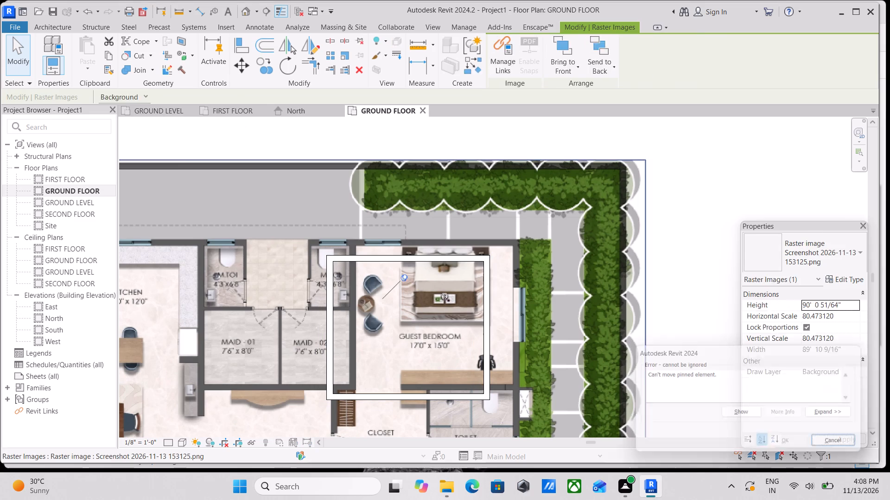
{"action": "key", "text": "Right"}
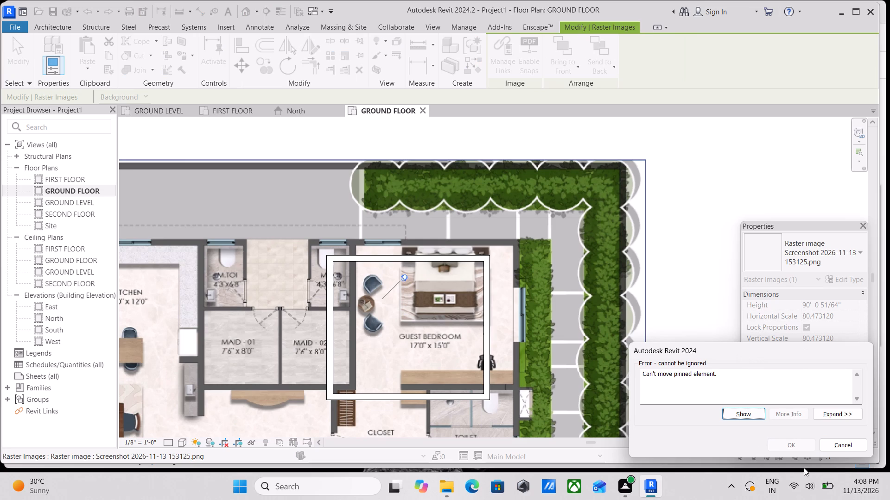
{"action": "left_click", "coordinate": [846, 449]}
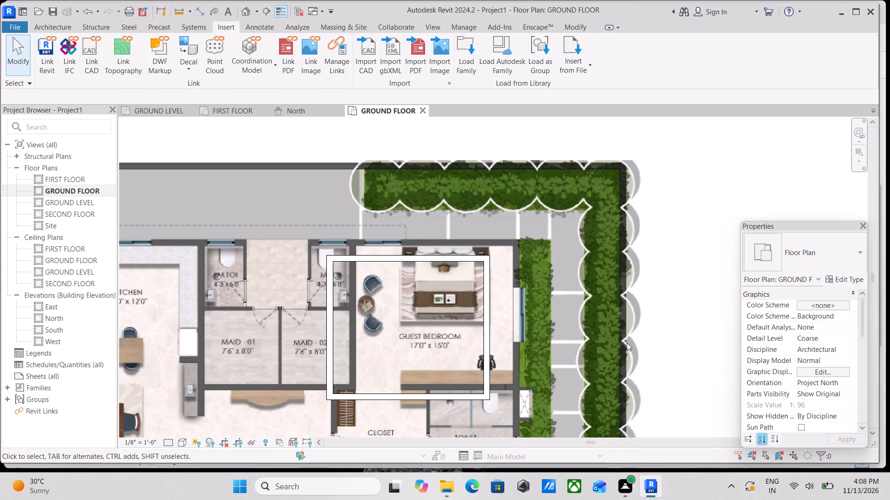
Reselect the four guest bedroom walls and nudge them east until the east wall lies over the underlay's east bedroom wall.
{"action": "left_click", "coordinate": [423, 260], "text": "ctrl"}
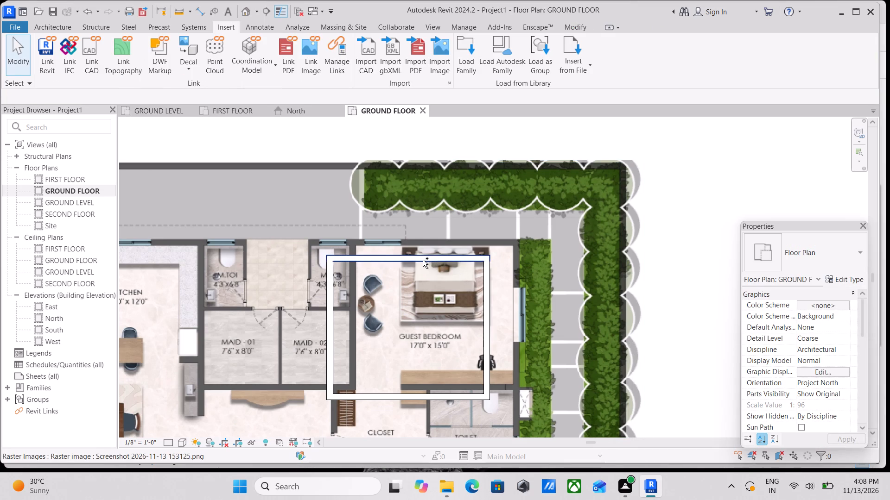
{"action": "left_click", "coordinate": [485, 311], "text": "ctrl"}
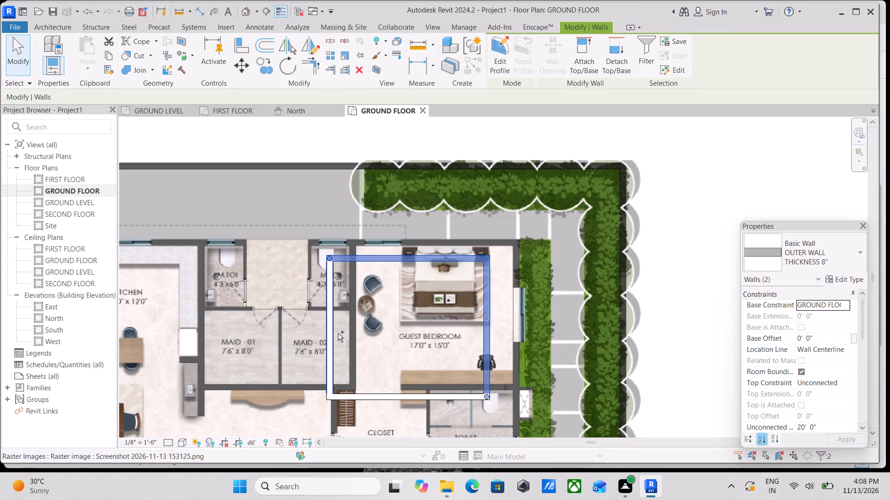
{"action": "left_click", "coordinate": [328, 337], "text": "ctrl"}
{"action": "left_click", "coordinate": [381, 394], "text": "ctrl"}
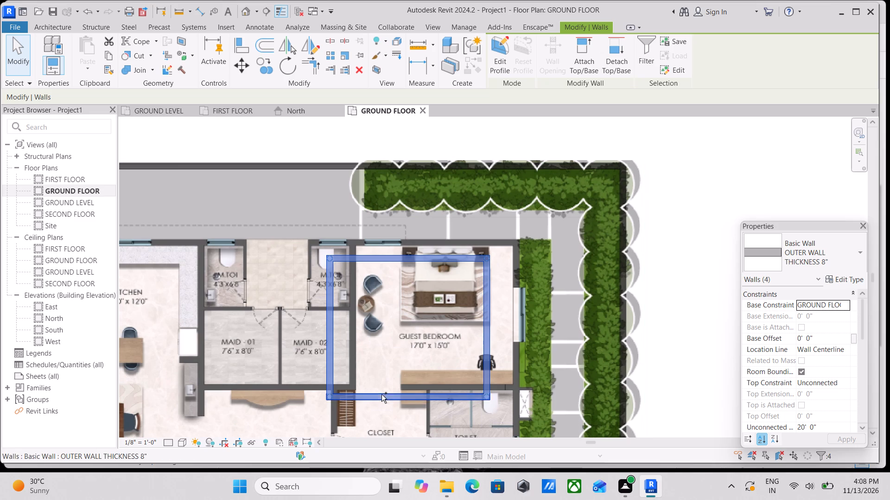
{"action": "key", "text": "Right"}
{"action": "key", "text": "Right"}
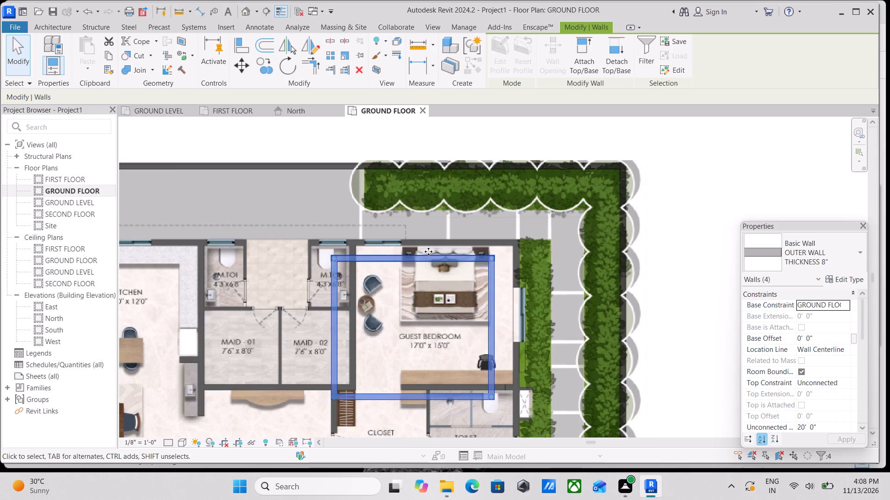
{"action": "key", "text": "Right"}
{"action": "key", "text": "Right"}
{"action": "key", "text": "Right"}
{"action": "key", "text": "Right"}
{"action": "key", "text": "Right"}
{"action": "key", "text": "Right"}
{"action": "key", "text": "Right"}
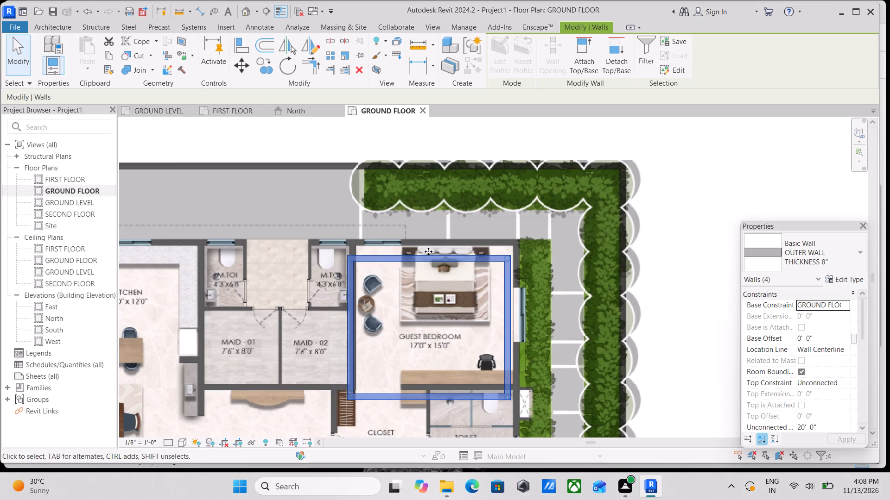
{"action": "key", "text": "Right"}
{"action": "key", "text": "Right"}
{"action": "key", "text": "Right"}
{"action": "key", "text": "Right"}
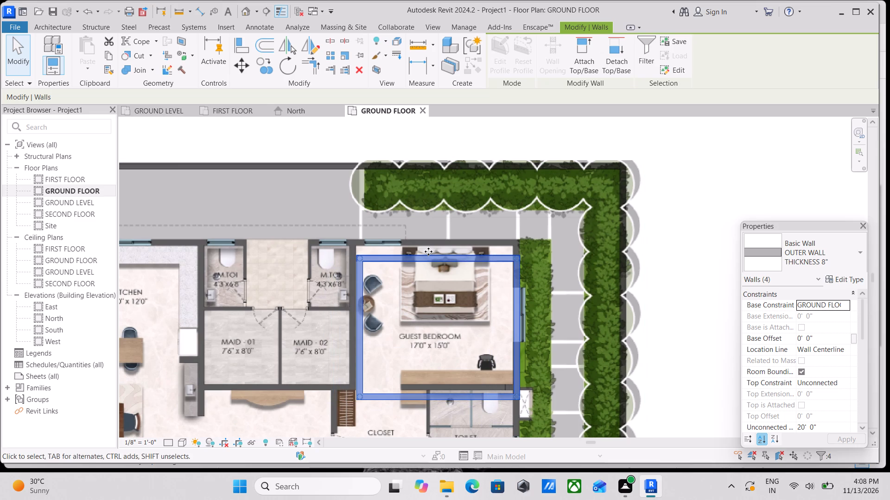
Nudge the four selected walls north until the north wall lies over the underlay's north guest bedroom wall.
{"action": "key", "text": "Up"}
{"action": "key", "text": "Up"}
{"action": "key", "text": "Up"}
{"action": "key", "text": "Up"}
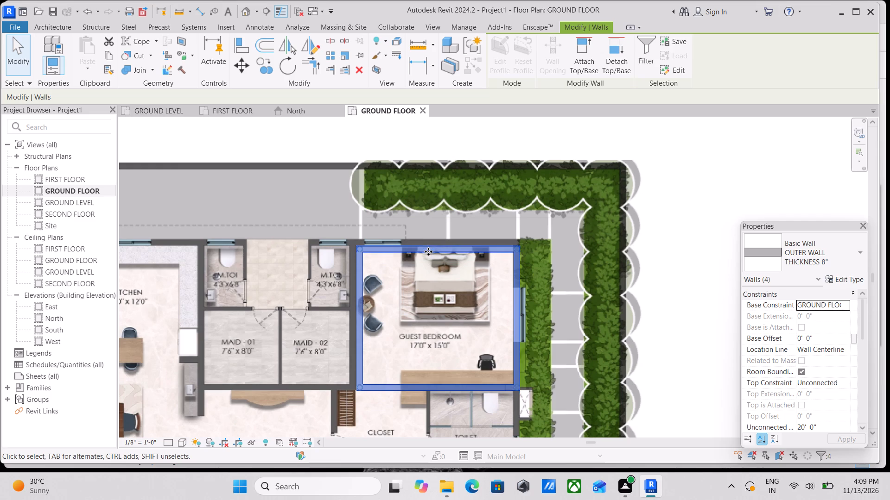
{"action": "key", "text": "Up"}
{"action": "key", "text": "Up"}
{"action": "key", "text": "Up"}
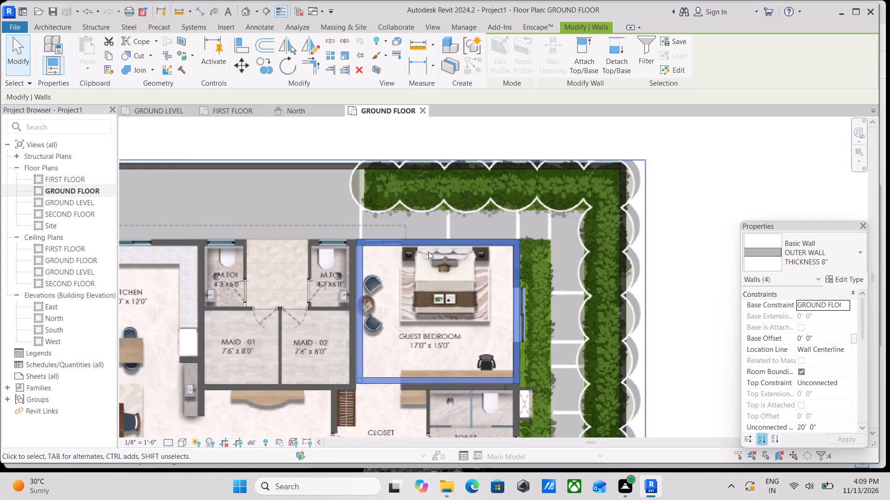
{"action": "scroll", "coordinate": [428, 251], "scroll_direction": "down", "scroll_amount": 2}
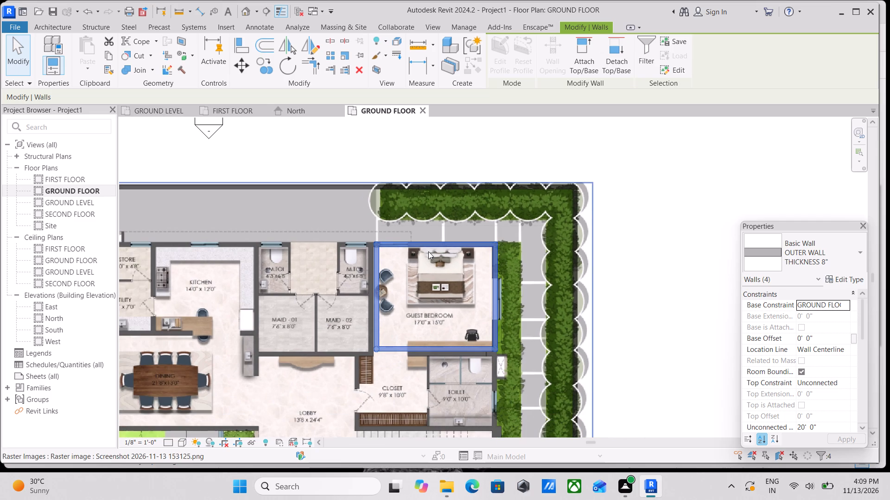
{"action": "key", "text": "Escape"}
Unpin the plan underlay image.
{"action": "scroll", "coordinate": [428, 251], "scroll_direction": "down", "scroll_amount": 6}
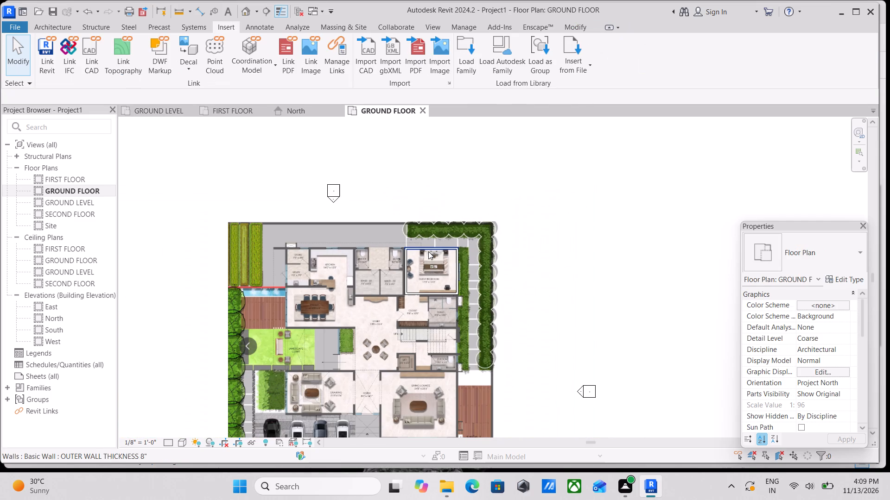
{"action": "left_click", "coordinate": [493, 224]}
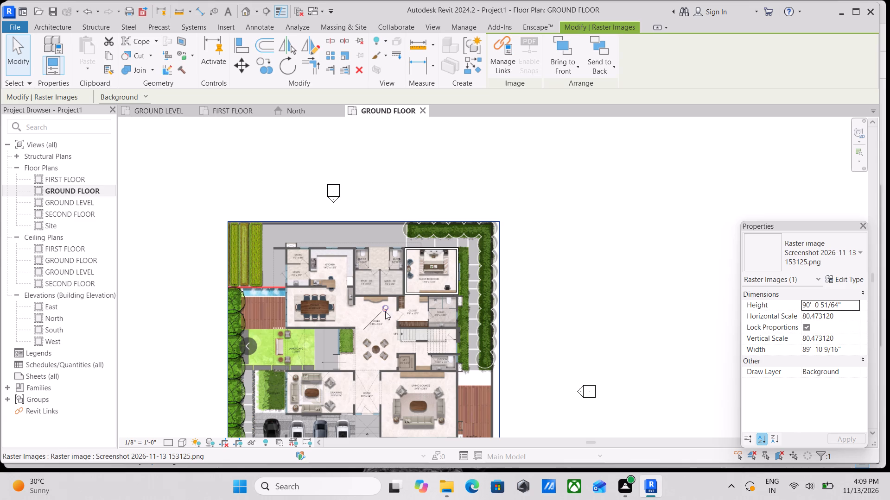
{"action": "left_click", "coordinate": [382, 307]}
Examine how the modelled guest bedroom walls fit the underlay and look over the rest of the ground floor plan.
{"action": "middle_click_drag", "start_coordinate": [566, 265], "coordinate": [577, 207]}
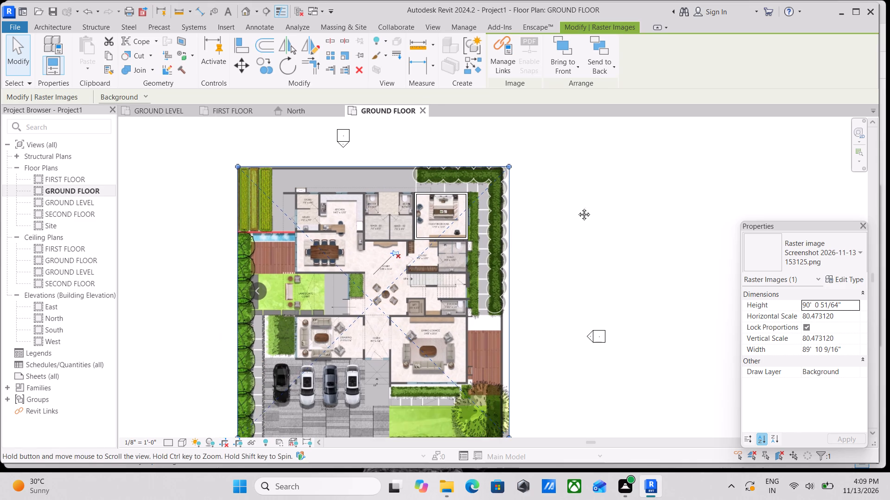
{"action": "middle_click_drag", "start_coordinate": [577, 207], "coordinate": [578, 205]}
{"action": "scroll", "coordinate": [579, 204], "scroll_direction": "down", "scroll_amount": 3}
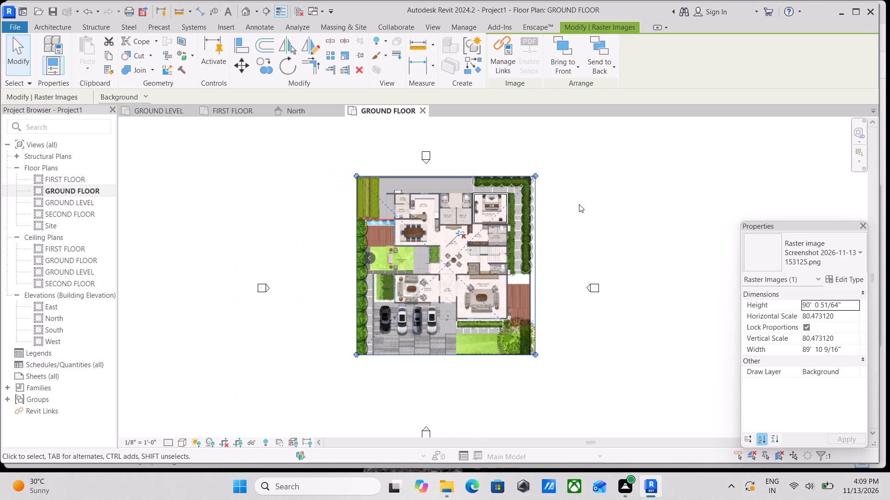
{"action": "scroll", "coordinate": [579, 204], "scroll_direction": "down", "scroll_amount": 1}
{"action": "scroll", "coordinate": [533, 232], "scroll_direction": "up", "scroll_amount": 2}
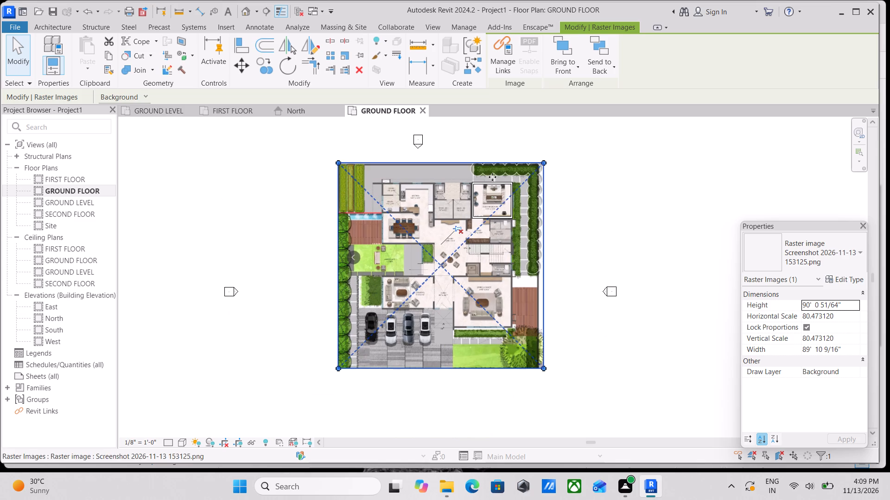
{"action": "scroll", "coordinate": [514, 159], "scroll_direction": "up", "scroll_amount": 3}
{"action": "scroll", "coordinate": [508, 225], "scroll_direction": "up", "scroll_amount": 7}
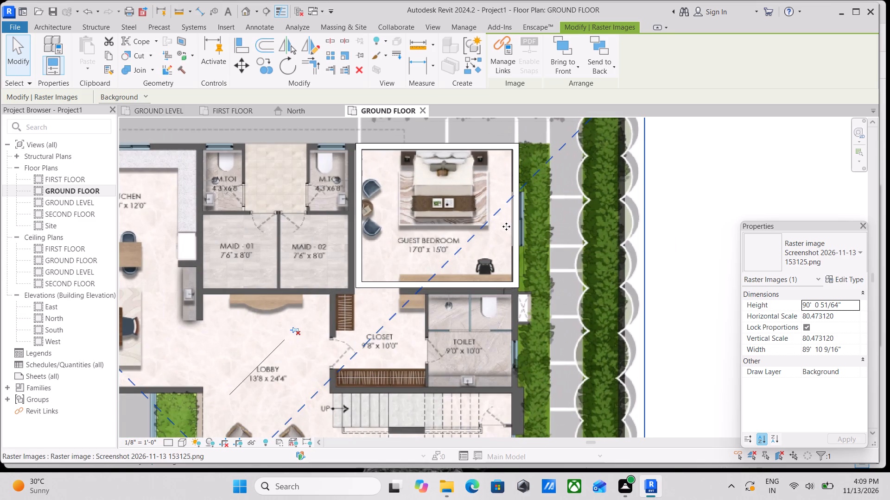
{"action": "scroll", "coordinate": [506, 226], "scroll_direction": "down", "scroll_amount": 2}
{"action": "scroll", "coordinate": [432, 285], "scroll_direction": "down", "scroll_amount": 2}
{"action": "middle_click_drag", "start_coordinate": [430, 282], "coordinate": [476, 164]}
{"action": "scroll", "coordinate": [439, 269], "scroll_direction": "down", "scroll_amount": 2}
{"action": "middle_click_drag", "start_coordinate": [439, 269], "coordinate": [440, 269]}
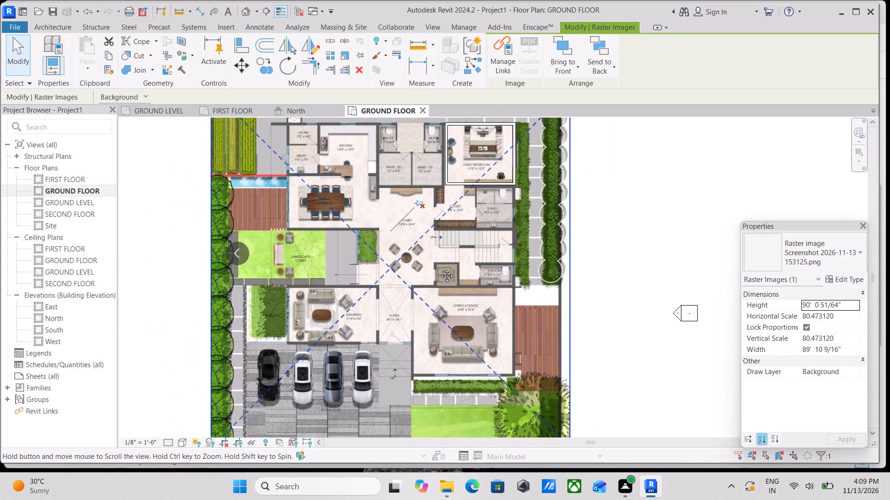
Shrink the underlay image from its southwest corner to about 88' 2" high and 88' wide.
{"action": "middle_click_drag", "start_coordinate": [440, 269], "coordinate": [464, 217]}
{"action": "scroll", "coordinate": [383, 329], "scroll_direction": "down", "scroll_amount": 2}
{"action": "middle_click_drag", "start_coordinate": [381, 325], "coordinate": [394, 299]}
{"action": "scroll", "coordinate": [316, 341], "scroll_direction": "up", "scroll_amount": 2}
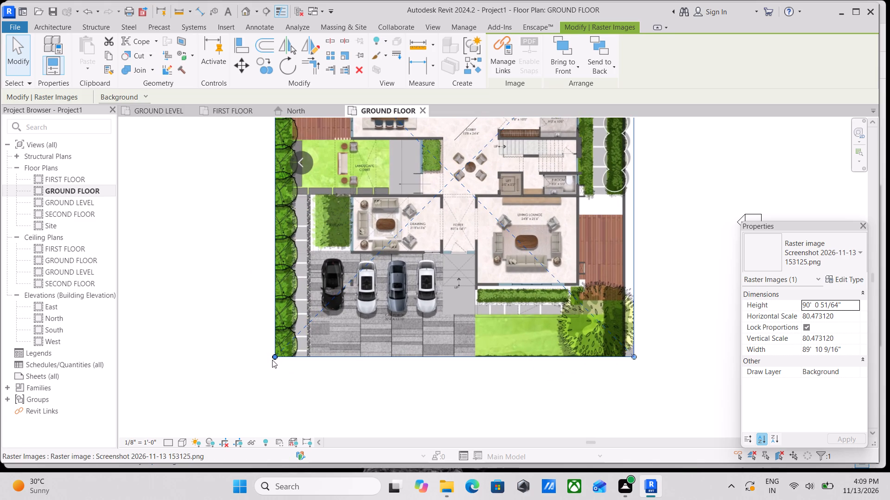
{"action": "left_click_drag", "start_coordinate": [273, 355], "coordinate": [284, 350]}
Examine how the guest bedroom walls fit the resized underlay along its north and east sides.
{"action": "scroll", "coordinate": [334, 317], "scroll_direction": "down", "scroll_amount": 2}
{"action": "middle_click_drag", "start_coordinate": [334, 317], "coordinate": [270, 431]}
{"action": "scroll", "coordinate": [389, 274], "scroll_direction": "up", "scroll_amount": 2}
{"action": "scroll", "coordinate": [445, 261], "scroll_direction": "up", "scroll_amount": 3}
{"action": "middle_click_drag", "start_coordinate": [445, 261], "coordinate": [438, 294]}
{"action": "scroll", "coordinate": [481, 238], "scroll_direction": "up", "scroll_amount": 1}
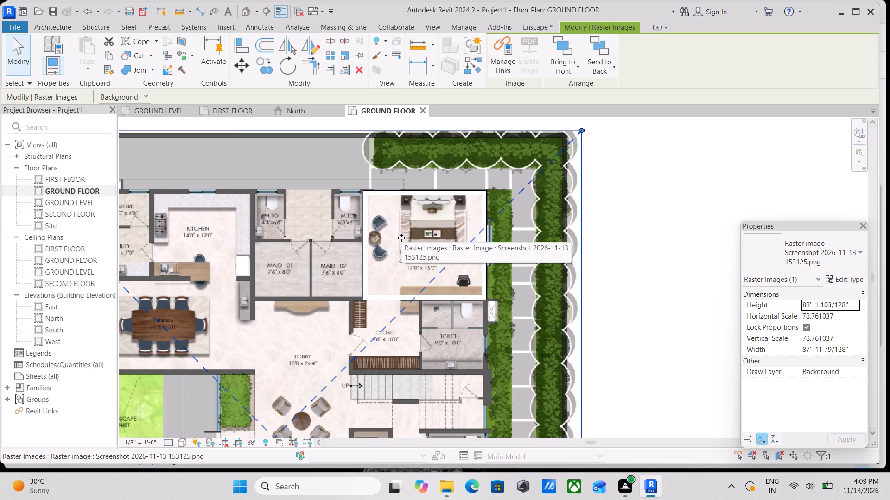
{"action": "scroll", "coordinate": [401, 238], "scroll_direction": "down", "scroll_amount": 1}
{"action": "middle_click_drag", "start_coordinate": [401, 238], "coordinate": [402, 265]}
{"action": "scroll", "coordinate": [361, 219], "scroll_direction": "up", "scroll_amount": 5}
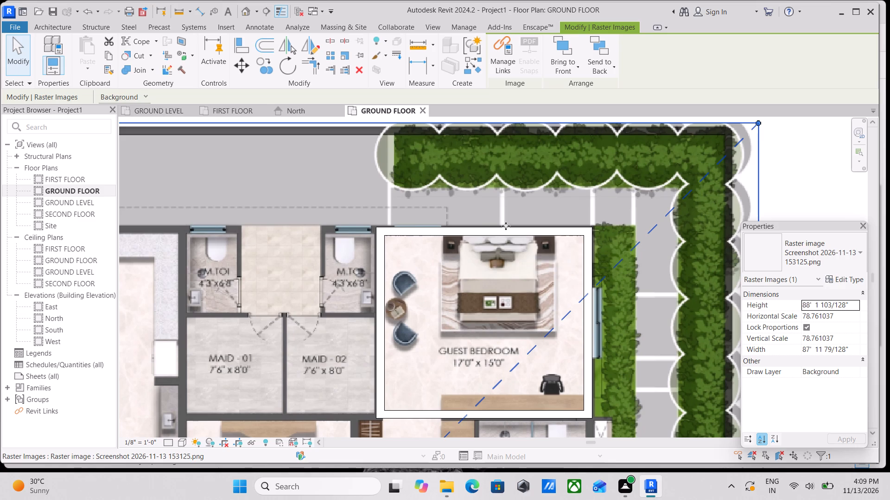
{"action": "scroll", "coordinate": [507, 226], "scroll_direction": "up", "scroll_amount": 2}
{"action": "key", "text": "Escape"}
{"action": "key", "text": "Escape"}
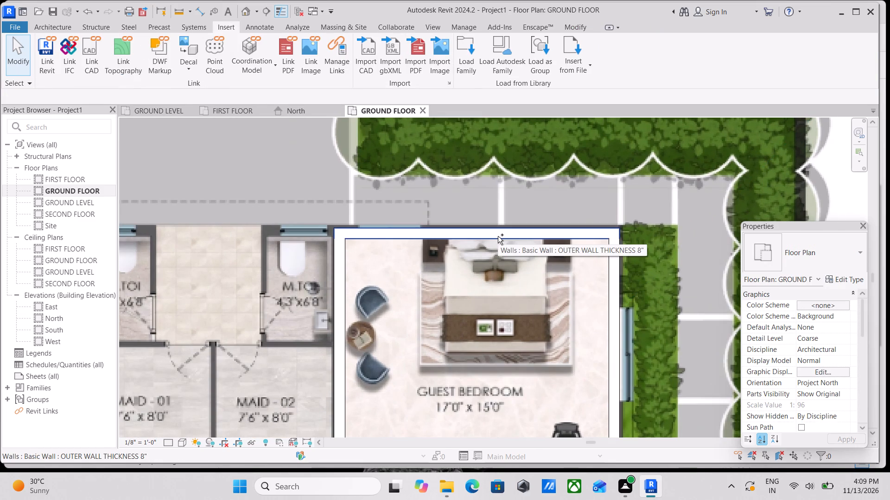
Select the four guest bedroom walls and nudge them one increment east and one increment north.
{"action": "left_click", "coordinate": [498, 236], "text": "ctrl"}
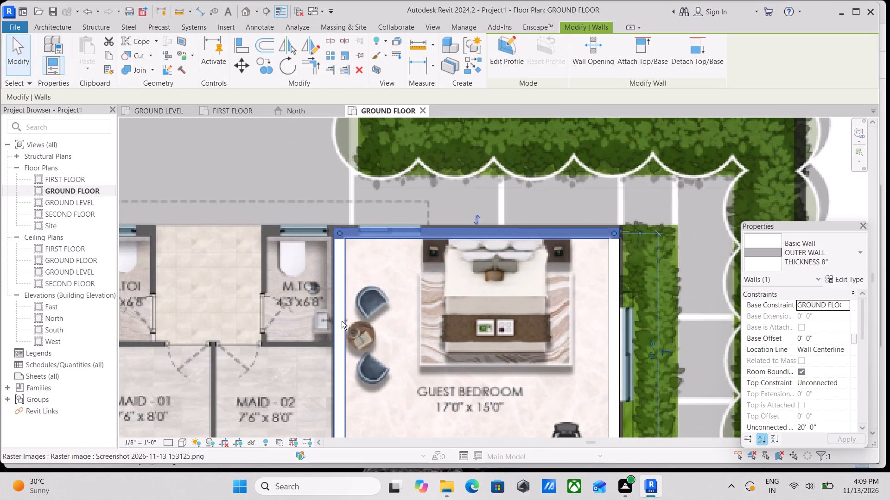
{"action": "left_click", "coordinate": [342, 321], "text": "ctrl"}
{"action": "left_click", "coordinate": [612, 317], "text": "ctrl"}
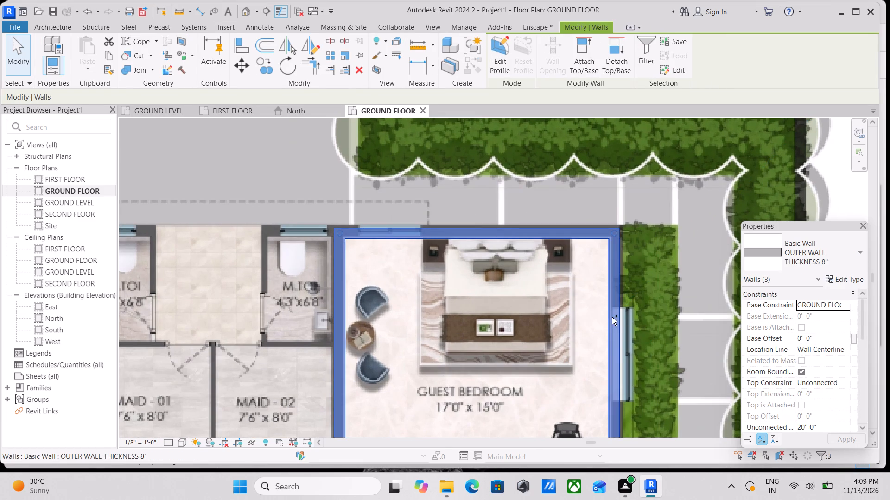
{"action": "scroll", "coordinate": [491, 329], "scroll_direction": "down", "scroll_amount": 4}
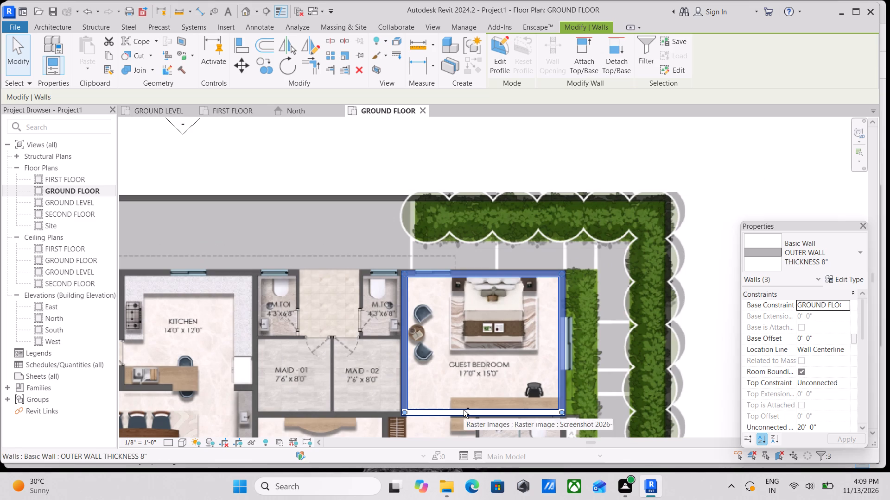
{"action": "left_click", "coordinate": [464, 410], "text": "ctrl"}
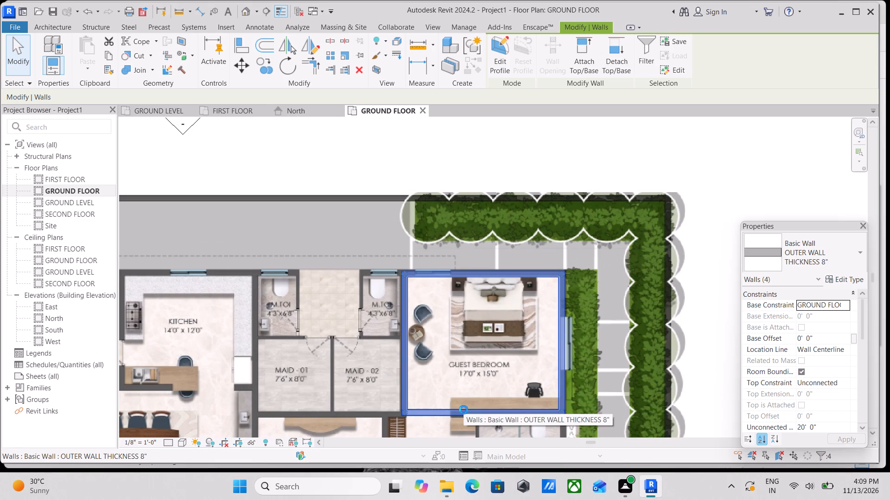
{"action": "key", "text": "Right"}
{"action": "key", "text": "Up"}
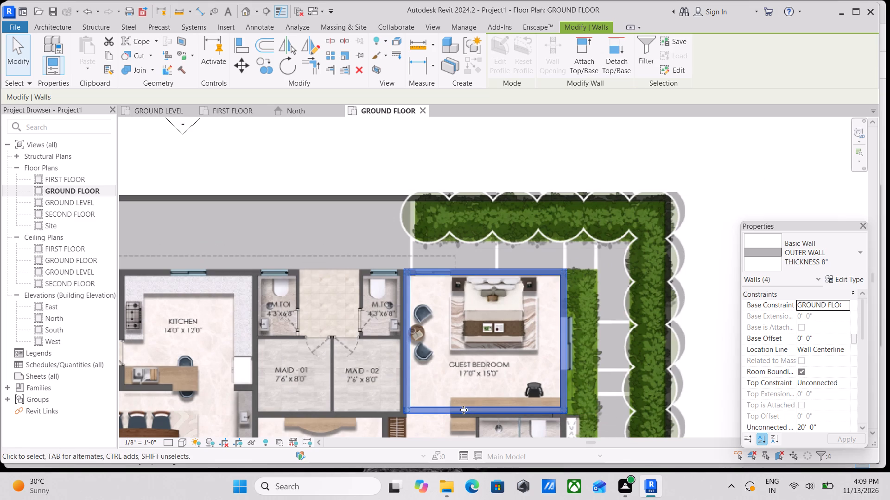
Fine-tune the north-south position of the four selected walls against the underlay with small nudges.
{"action": "scroll", "coordinate": [466, 442], "scroll_direction": "up", "scroll_amount": 1}
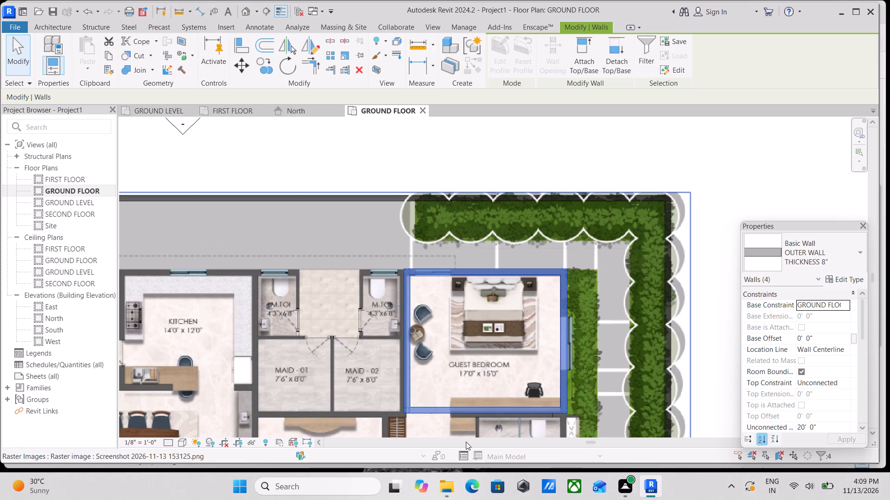
{"action": "key", "text": "Down"}
{"action": "key", "text": "Down"}
{"action": "key", "text": "Up"}
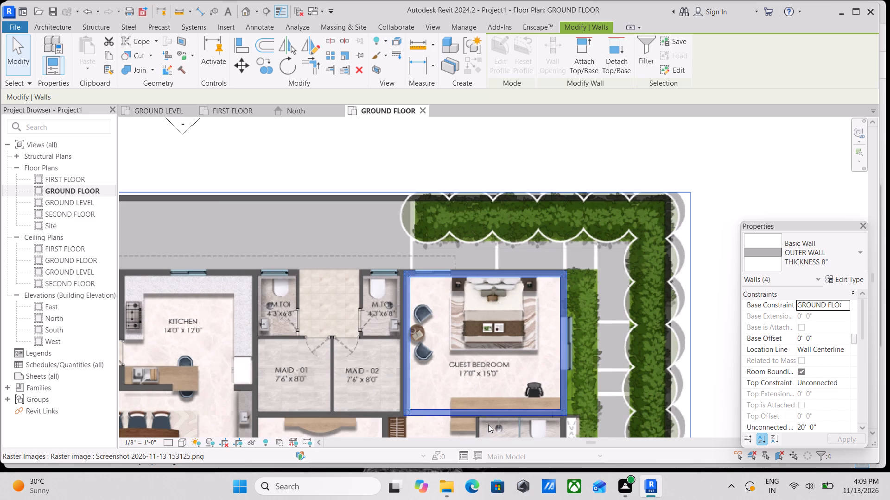
{"action": "key", "text": "Up"}
{"action": "key", "text": "Down"}
{"action": "key", "text": "Up"}
{"action": "scroll", "coordinate": [488, 425], "scroll_direction": "up", "scroll_amount": 1}
{"action": "scroll", "coordinate": [515, 359], "scroll_direction": "up", "scroll_amount": 2}
{"action": "key", "text": "Down"}
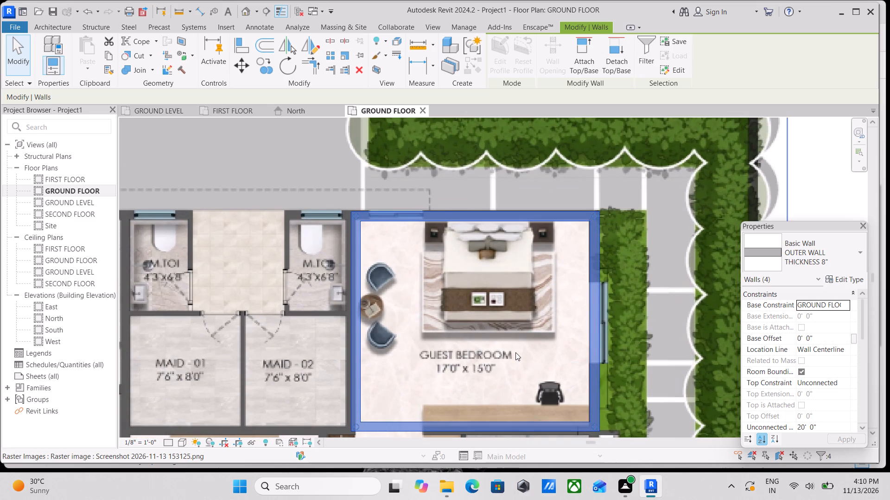
{"action": "key", "text": "Up"}
Select the underlay image and nudge it one increment south.
{"action": "left_click", "coordinate": [515, 352]}
{"action": "key", "text": "Down"}
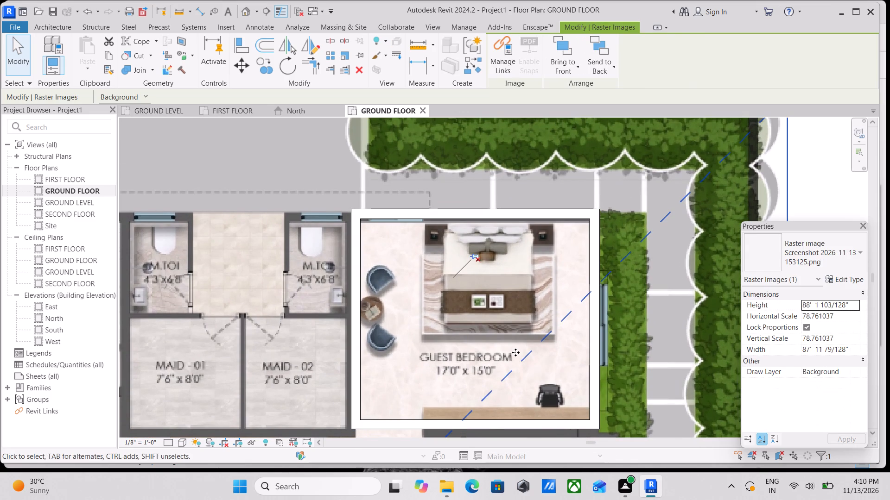
Pin the underlay image in place and clear the selection.
{"action": "scroll", "coordinate": [515, 352], "scroll_direction": "down", "scroll_amount": 2}
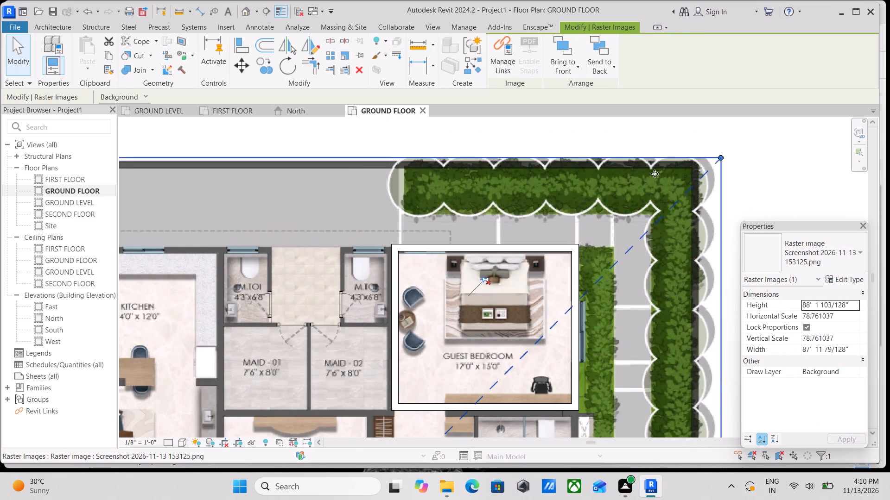
{"action": "left_click", "coordinate": [721, 174]}
{"action": "scroll", "coordinate": [746, 193], "scroll_direction": "down", "scroll_amount": 3}
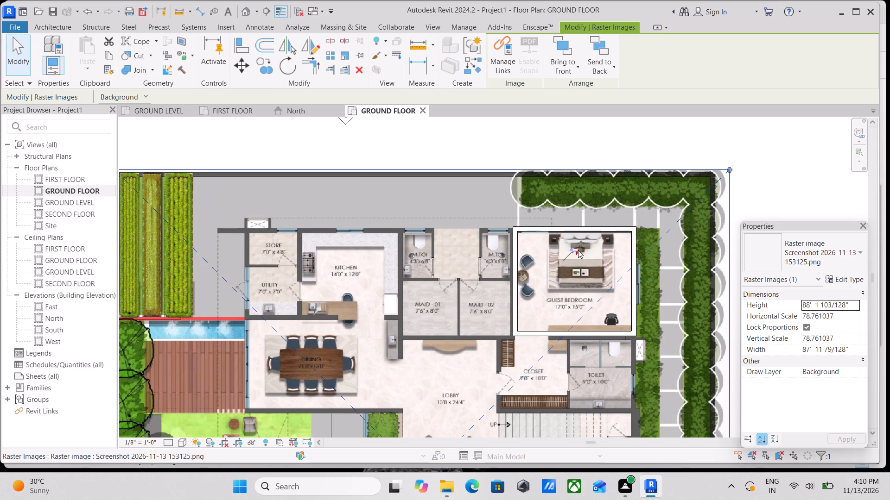
{"action": "left_click", "coordinate": [578, 250]}
{"action": "scroll", "coordinate": [604, 278], "scroll_direction": "up", "scroll_amount": 2}
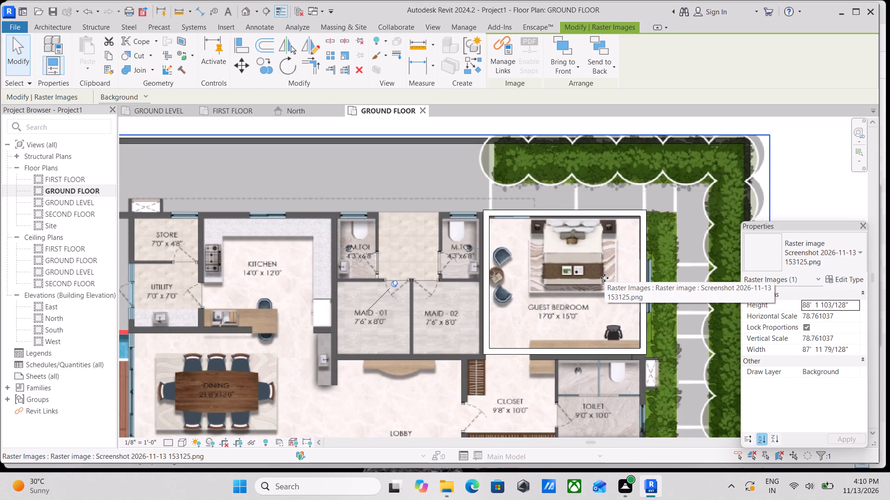
{"action": "key", "text": "Down"}
{"action": "left_click", "coordinate": [848, 446]}
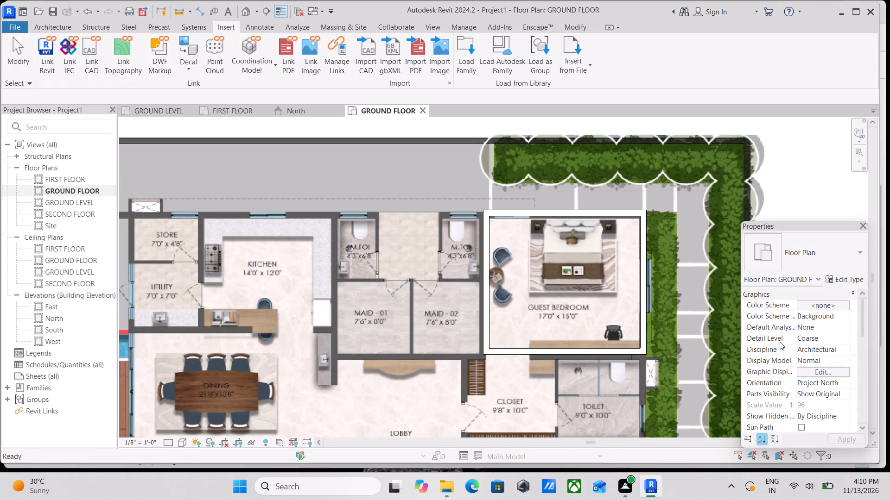
Reselect the four guest bedroom walls and nudge them one increment south and one increment west.
{"action": "left_click", "coordinate": [568, 211], "text": "ctrl"}
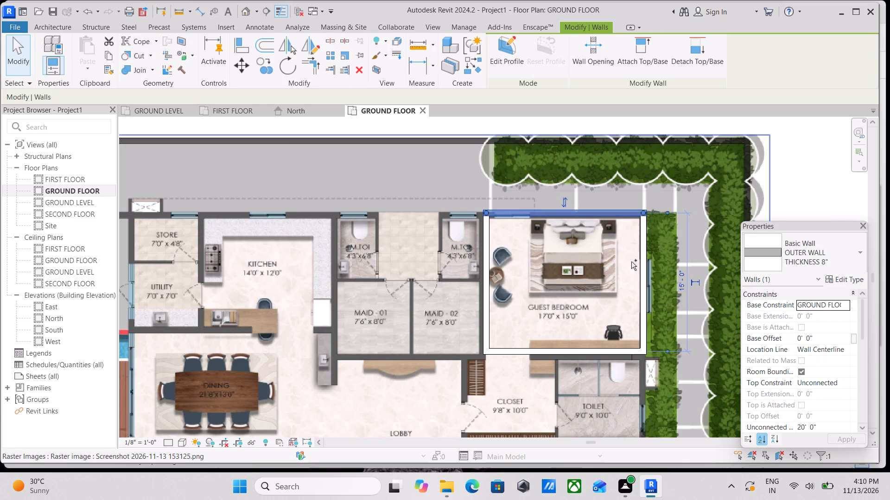
{"action": "left_click", "coordinate": [641, 275], "text": "ctrl"}
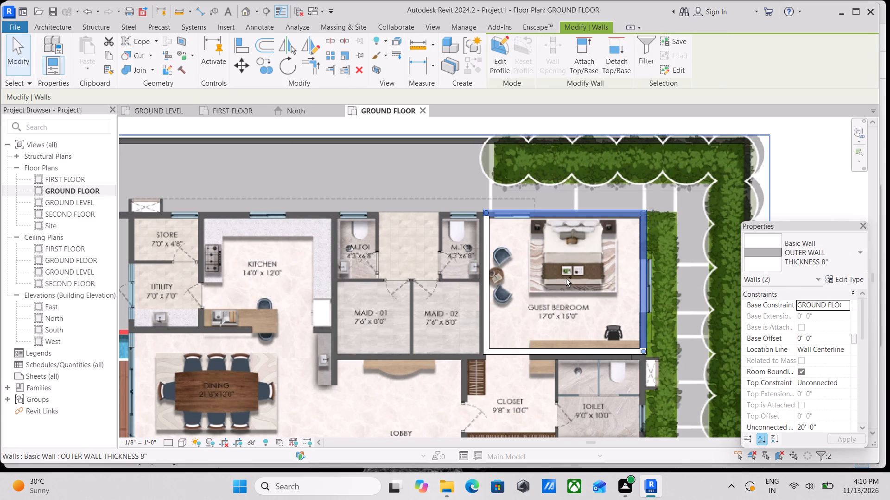
{"action": "left_click", "coordinate": [488, 282], "text": "ctrl"}
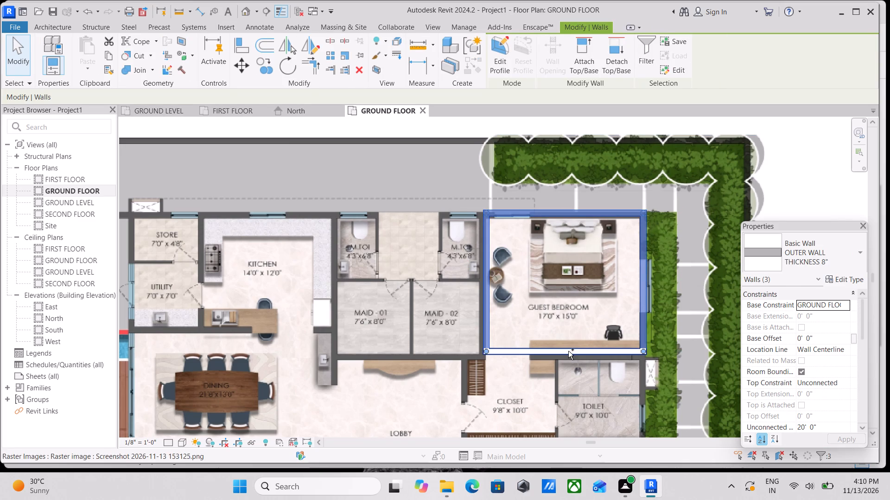
{"action": "left_click", "coordinate": [568, 351], "text": "ctrl"}
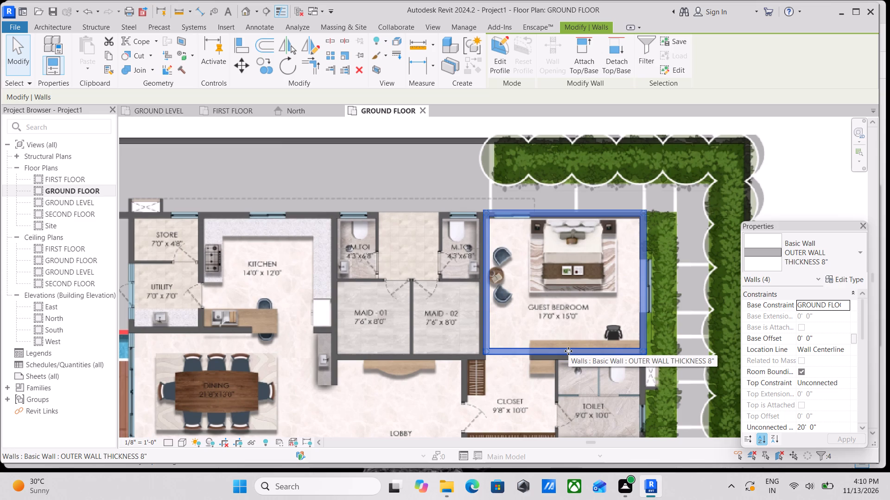
{"action": "key", "text": "Down"}
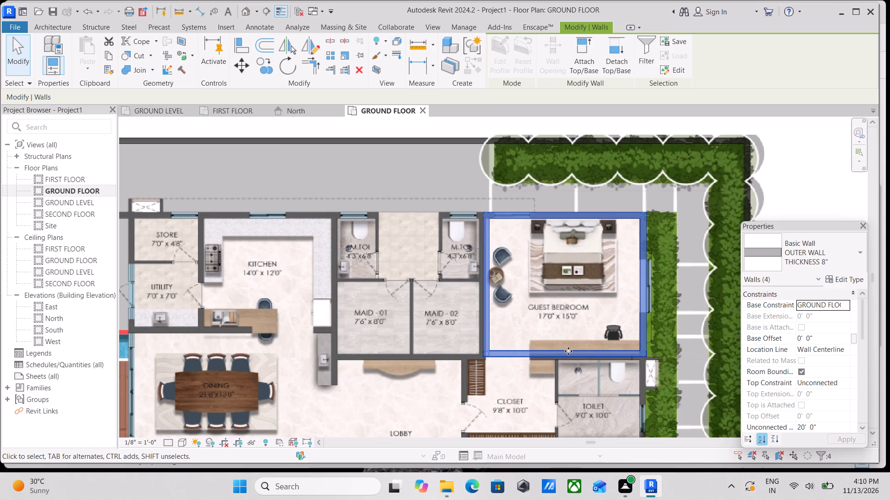
{"action": "scroll", "coordinate": [646, 412], "scroll_direction": "up", "scroll_amount": 1}
{"action": "scroll", "coordinate": [639, 347], "scroll_direction": "up", "scroll_amount": 3}
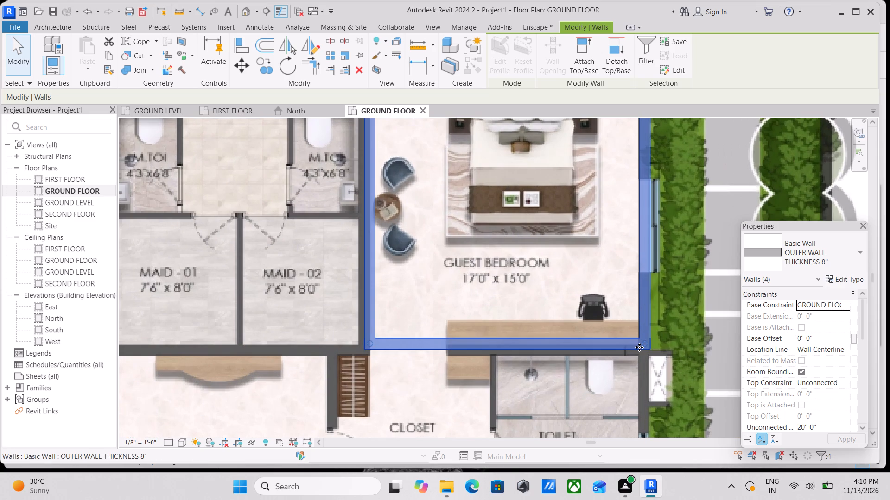
{"action": "key", "text": "Left"}
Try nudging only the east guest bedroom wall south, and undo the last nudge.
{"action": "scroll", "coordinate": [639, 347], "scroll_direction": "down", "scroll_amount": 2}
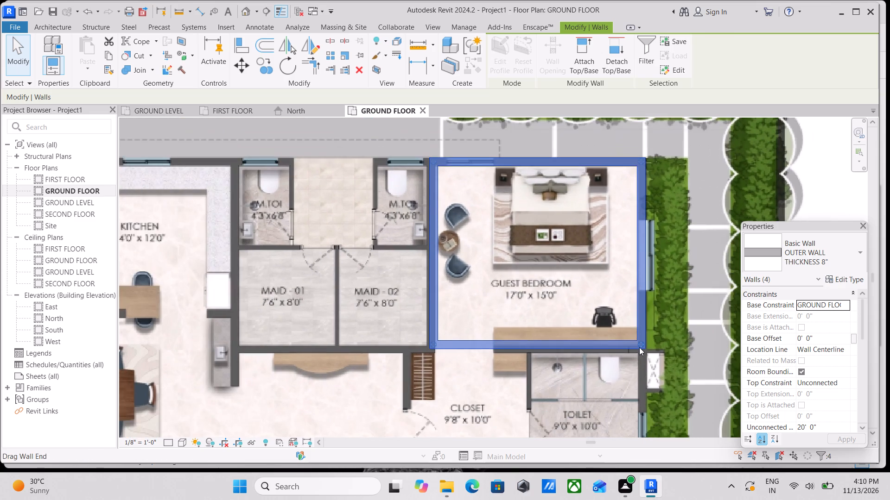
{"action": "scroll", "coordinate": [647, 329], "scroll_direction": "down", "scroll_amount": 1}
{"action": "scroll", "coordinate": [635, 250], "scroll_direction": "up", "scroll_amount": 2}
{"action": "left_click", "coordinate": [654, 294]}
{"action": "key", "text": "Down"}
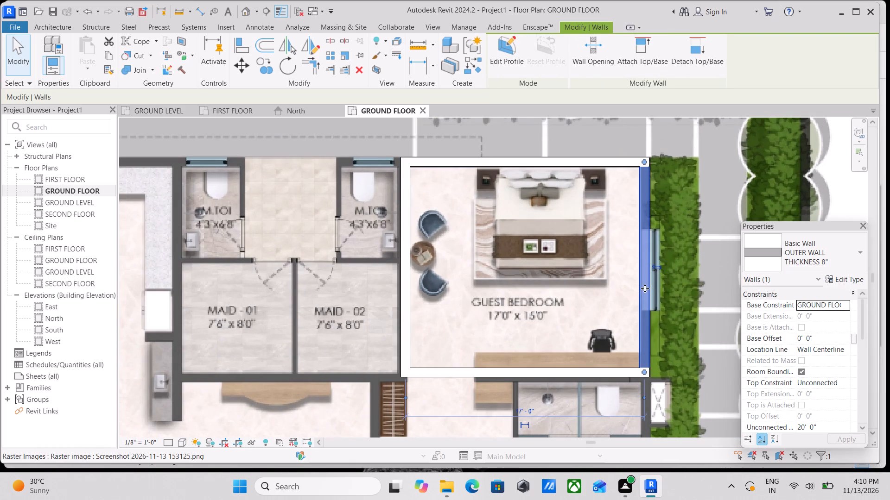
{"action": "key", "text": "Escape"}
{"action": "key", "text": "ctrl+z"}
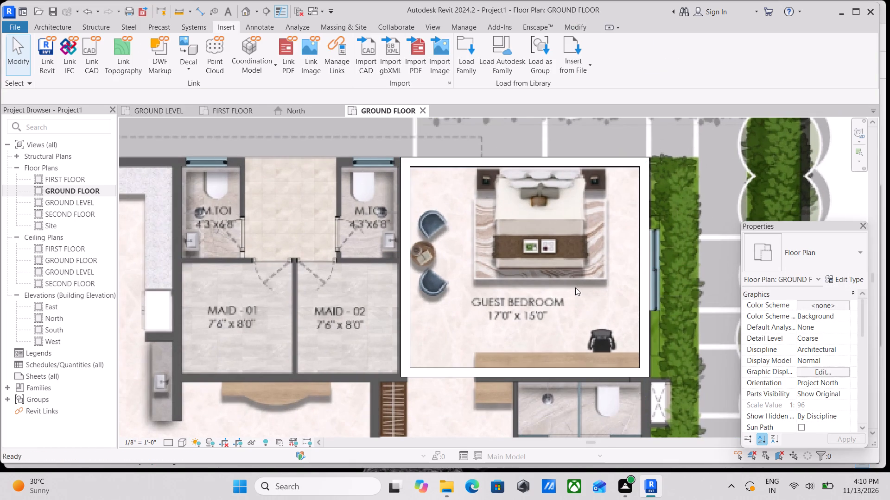
Reselect the four guest bedroom walls, nudge them one increment east, and clear the selection.
{"action": "scroll", "coordinate": [575, 287], "scroll_direction": "down", "scroll_amount": 3}
{"action": "scroll", "coordinate": [505, 319], "scroll_direction": "down", "scroll_amount": 2}
{"action": "scroll", "coordinate": [505, 319], "scroll_direction": "up", "scroll_amount": 2}
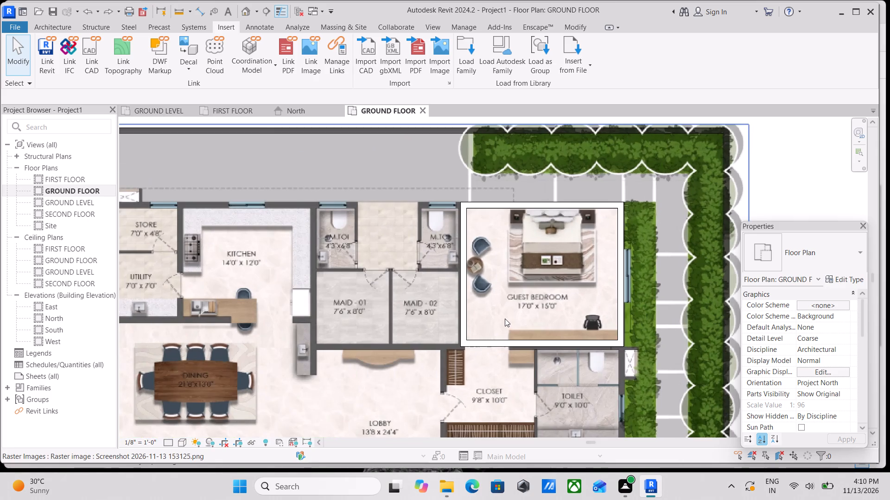
{"action": "scroll", "coordinate": [524, 280], "scroll_direction": "up", "scroll_amount": 2}
{"action": "scroll", "coordinate": [592, 263], "scroll_direction": "up", "scroll_amount": 2}
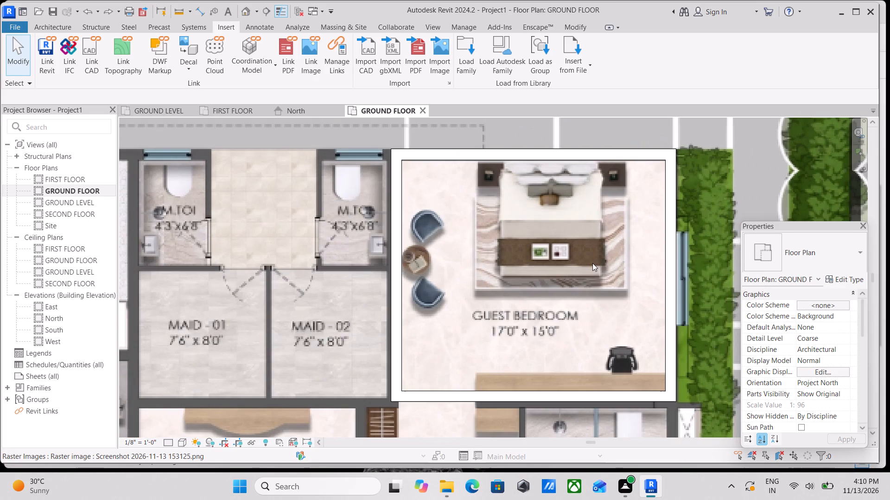
{"action": "scroll", "coordinate": [591, 296], "scroll_direction": "up", "scroll_amount": 1}
{"action": "scroll", "coordinate": [591, 296], "scroll_direction": "down", "scroll_amount": 3}
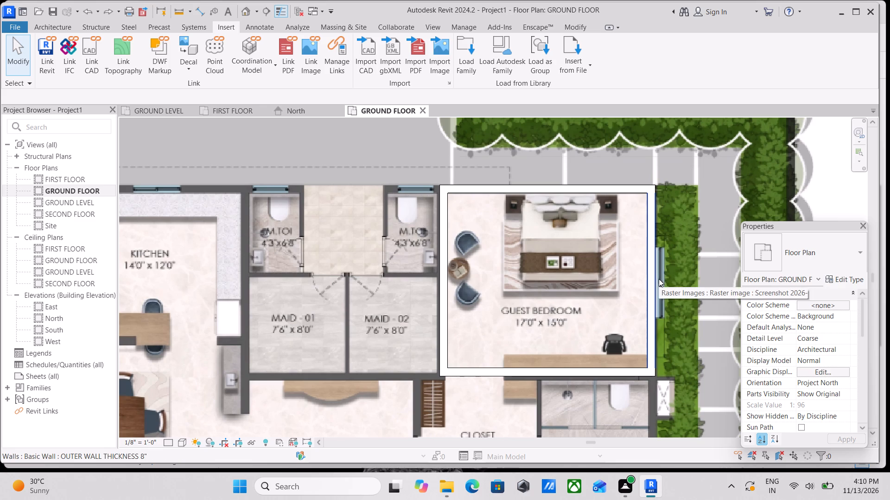
{"action": "left_click", "coordinate": [651, 289], "text": "ctrl"}
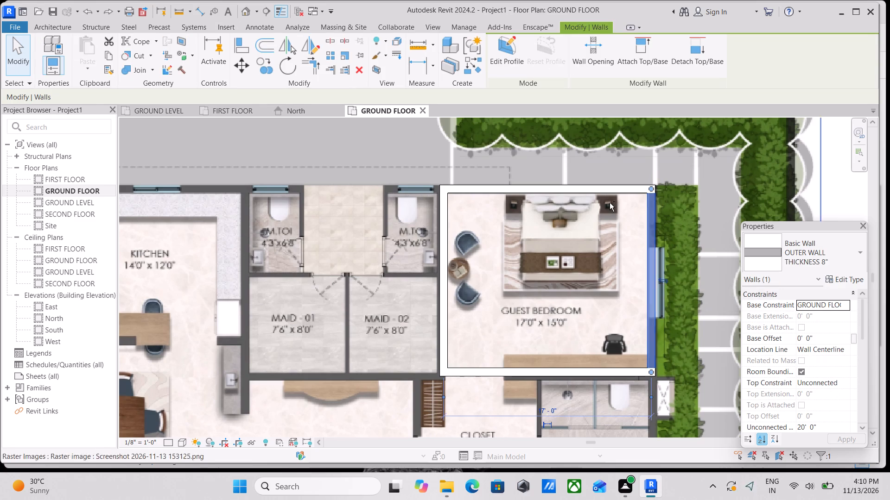
{"action": "left_click", "coordinate": [574, 190], "text": "ctrl"}
{"action": "left_click", "coordinate": [536, 369], "text": "ctrl"}
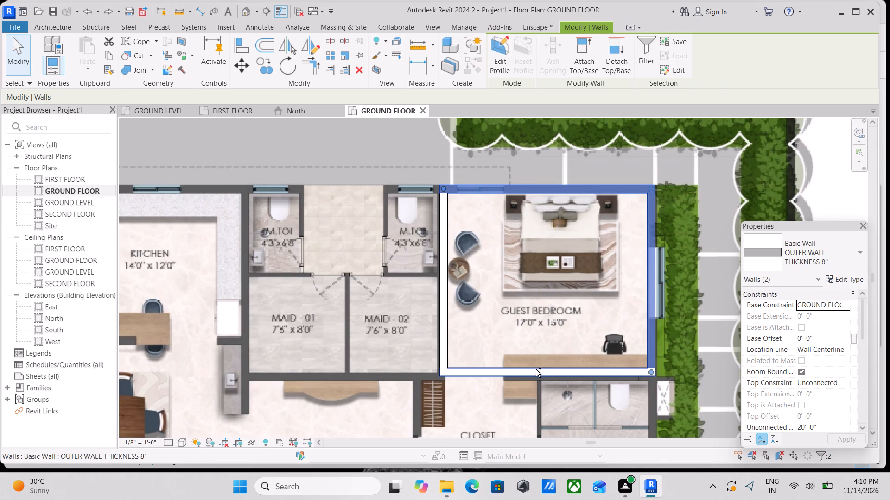
{"action": "left_click", "coordinate": [442, 306], "text": "ctrl"}
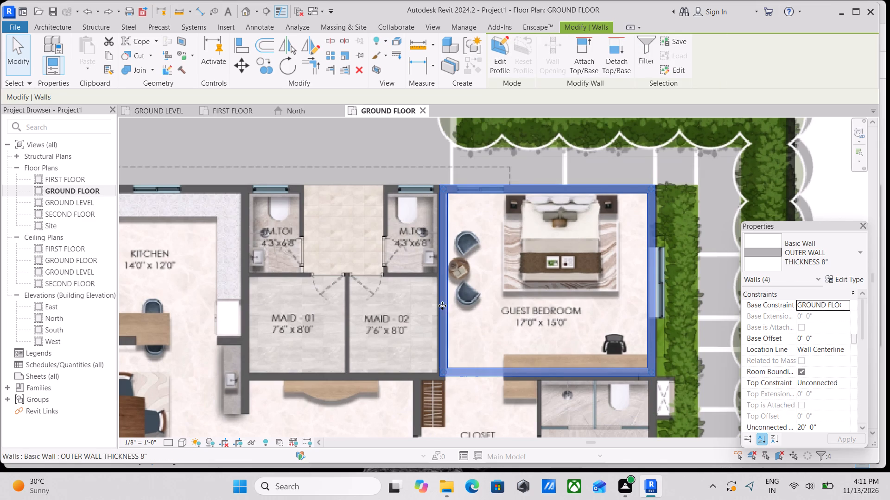
{"action": "scroll", "coordinate": [658, 237], "scroll_direction": "up", "scroll_amount": 3}
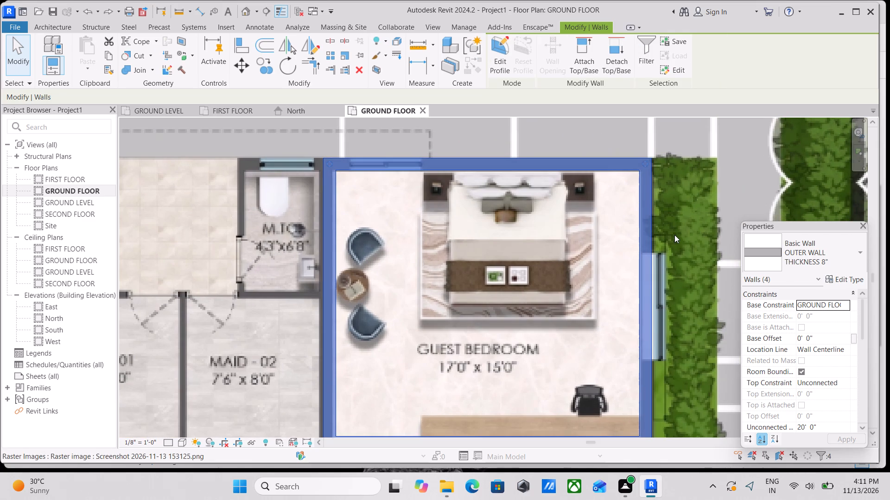
{"action": "key", "text": "Right"}
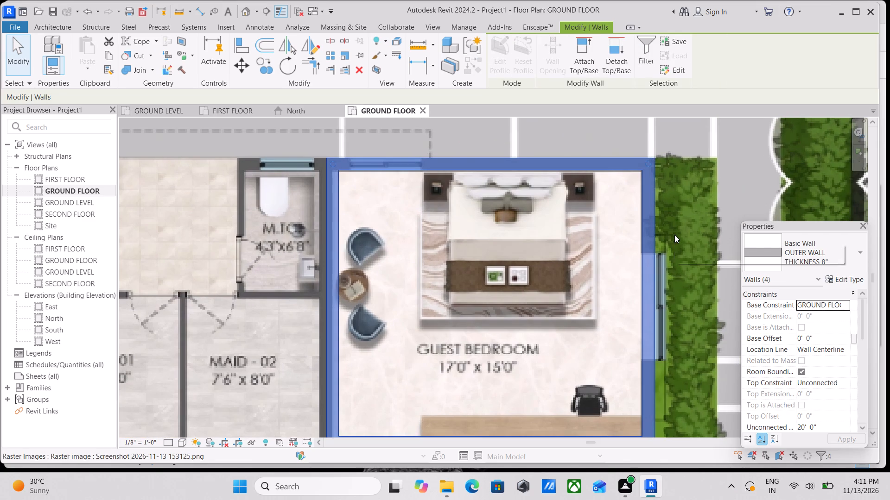
{"action": "scroll", "coordinate": [563, 260], "scroll_direction": "down", "scroll_amount": 2}
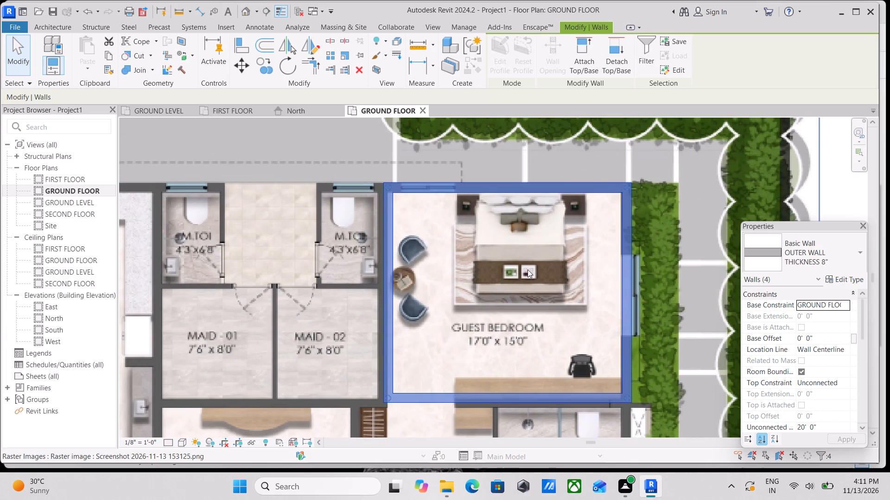
{"action": "scroll", "coordinate": [507, 335], "scroll_direction": "down", "scroll_amount": 1}
{"action": "middle_click_drag", "start_coordinate": [507, 335], "coordinate": [505, 334]}
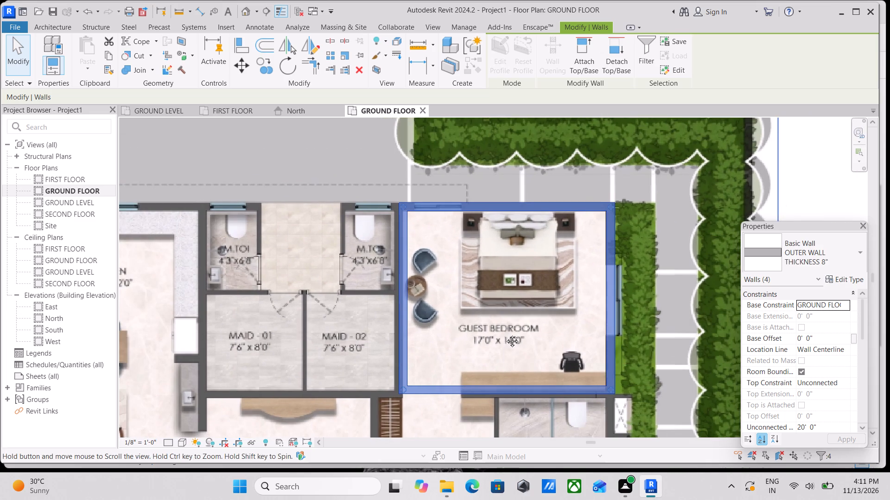
{"action": "middle_click_drag", "start_coordinate": [505, 334], "coordinate": [492, 358]}
{"action": "scroll", "coordinate": [657, 322], "scroll_direction": "up", "scroll_amount": 2}
{"action": "scroll", "coordinate": [587, 302], "scroll_direction": "up", "scroll_amount": 4}
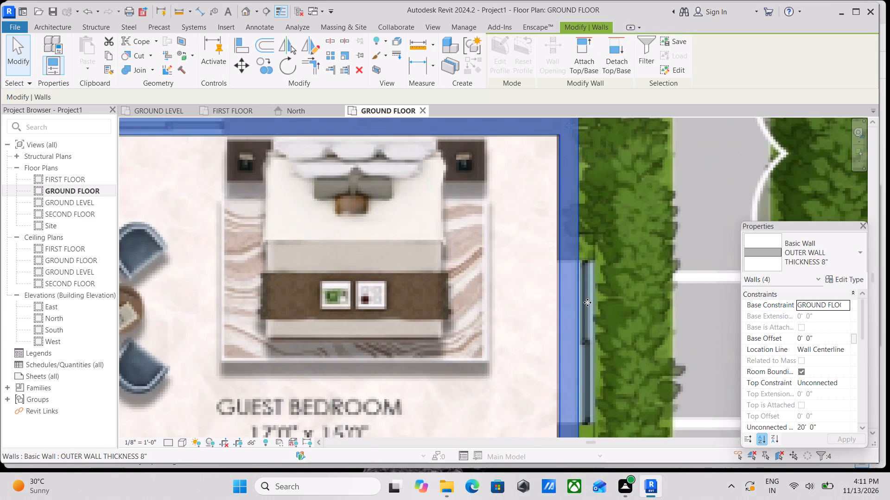
{"action": "scroll", "coordinate": [587, 302], "scroll_direction": "down", "scroll_amount": 5}
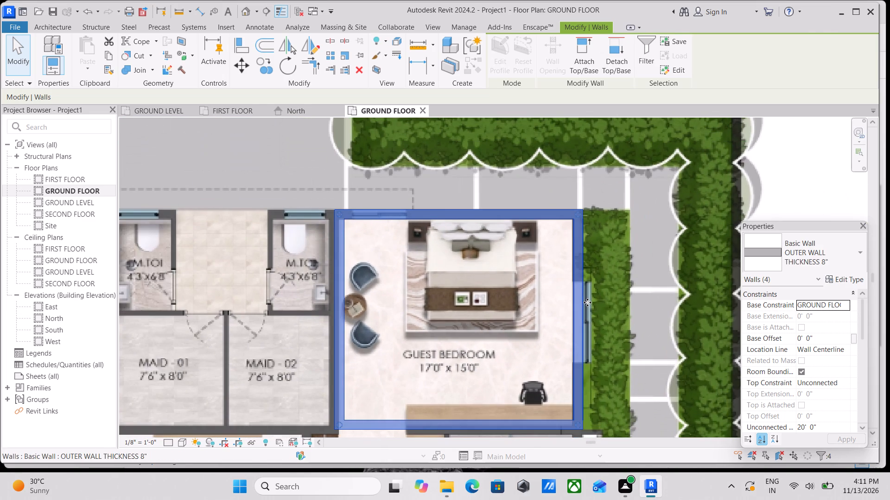
{"action": "scroll", "coordinate": [374, 230], "scroll_direction": "up", "scroll_amount": 4}
{"action": "key", "text": "Escape"}
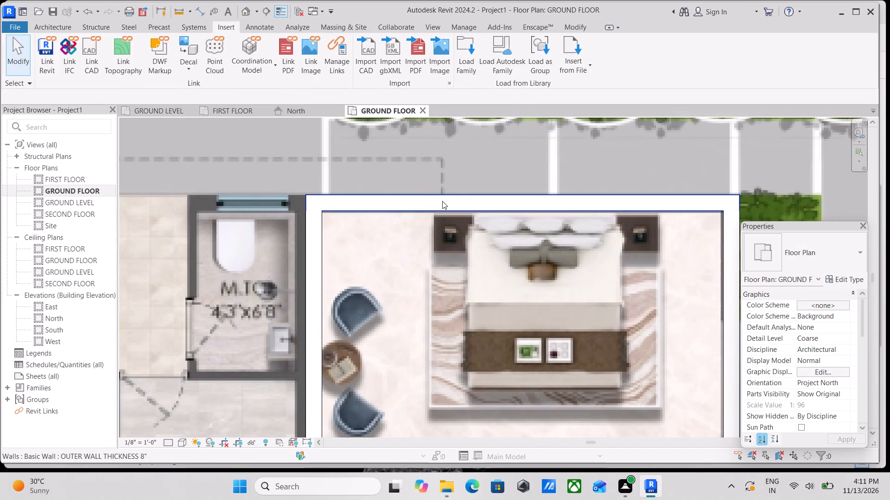
Select the GROUND FLOOR underlay image and unpin it.
{"action": "scroll", "coordinate": [442, 201], "scroll_direction": "down", "scroll_amount": 7}
{"action": "scroll", "coordinate": [424, 292], "scroll_direction": "down", "scroll_amount": 1}
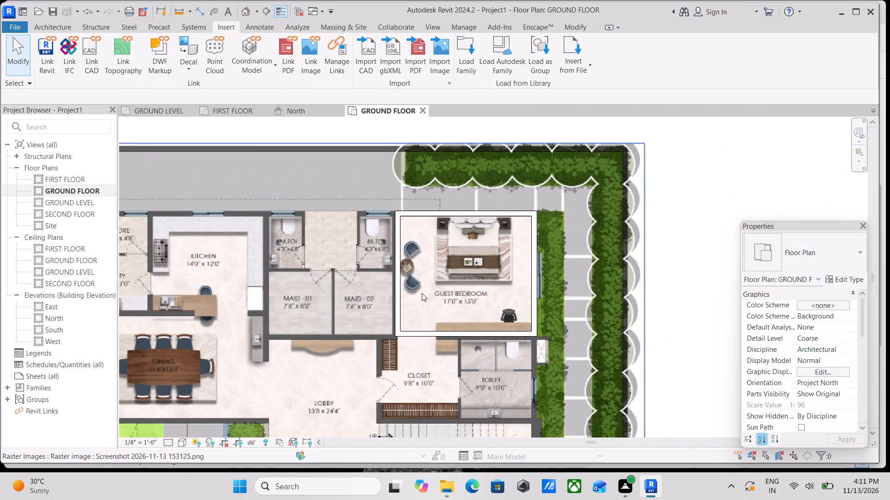
{"action": "scroll", "coordinate": [386, 306], "scroll_direction": "up", "scroll_amount": 3}
{"action": "scroll", "coordinate": [386, 306], "scroll_direction": "down", "scroll_amount": 3}
{"action": "scroll", "coordinate": [474, 285], "scroll_direction": "down", "scroll_amount": 1}
{"action": "middle_click_drag", "start_coordinate": [474, 285], "coordinate": [494, 237]}
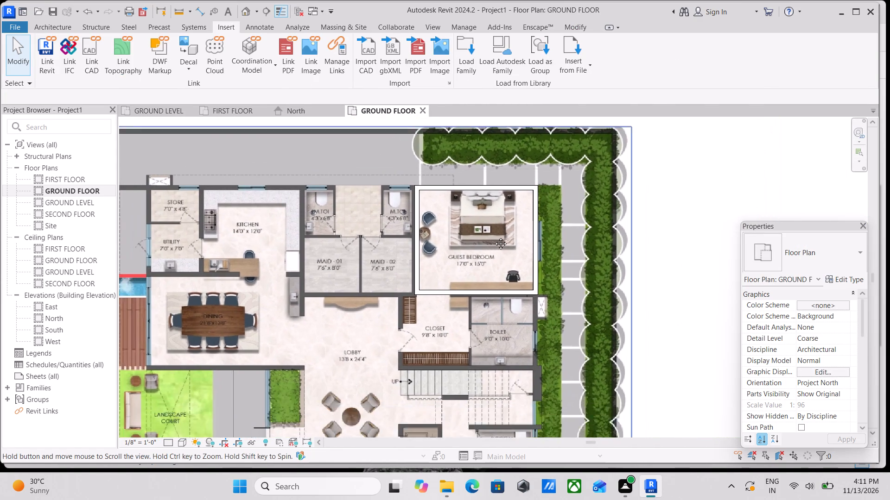
{"action": "middle_click_drag", "start_coordinate": [494, 237], "coordinate": [502, 224]}
{"action": "scroll", "coordinate": [505, 221], "scroll_direction": "up", "scroll_amount": 1}
{"action": "scroll", "coordinate": [505, 221], "scroll_direction": "down", "scroll_amount": 4}
{"action": "middle_click_drag", "start_coordinate": [503, 256], "coordinate": [549, 203]}
{"action": "scroll", "coordinate": [503, 256], "scroll_direction": "down", "scroll_amount": 1}
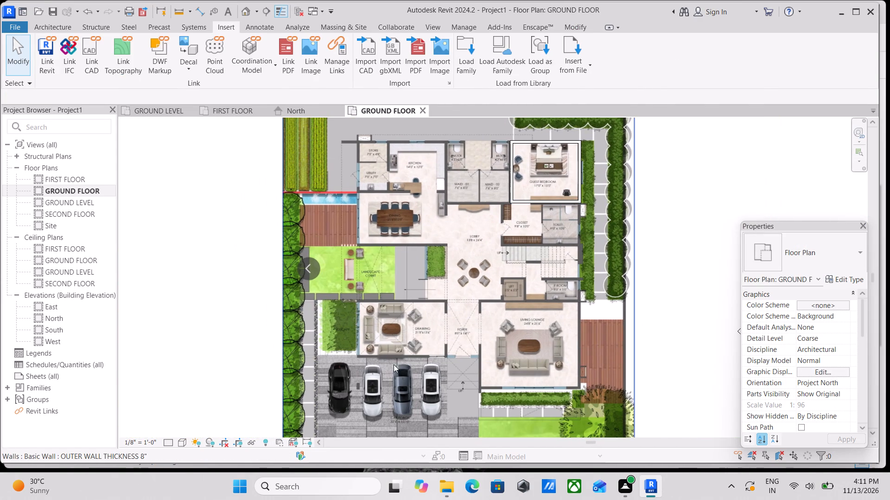
{"action": "middle_click_drag", "start_coordinate": [382, 356], "coordinate": [425, 259]}
{"action": "left_click", "coordinate": [375, 346]}
{"action": "scroll", "coordinate": [375, 346], "scroll_direction": "down", "scroll_amount": 3}
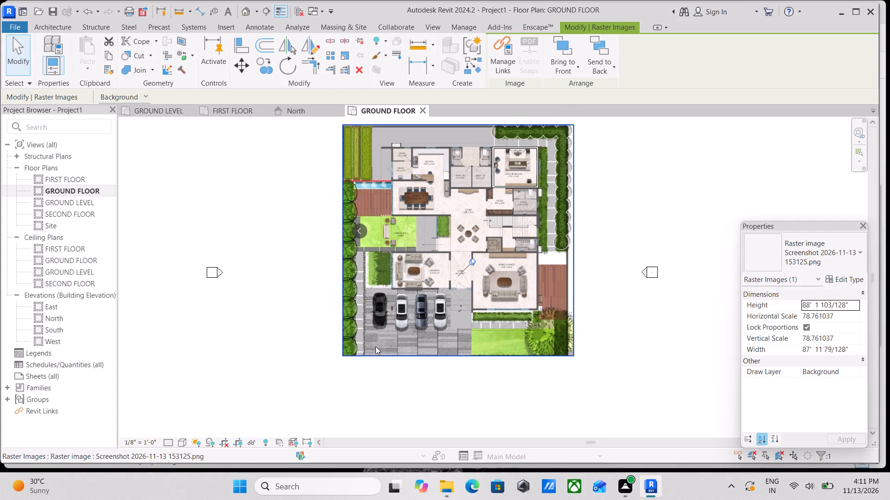
{"action": "middle_click", "coordinate": [375, 346]}
{"action": "left_click", "coordinate": [475, 263]}
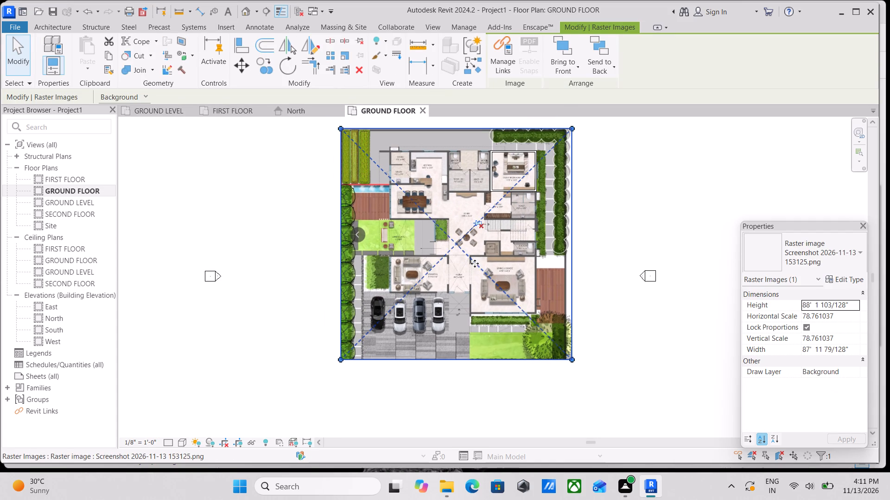
Shrink the underlay image slightly from its southwest corner to a height of about 87' 8 5/8".
{"action": "scroll", "coordinate": [305, 394], "scroll_direction": "up", "scroll_amount": 4}
{"action": "scroll", "coordinate": [376, 339], "scroll_direction": "up", "scroll_amount": 1}
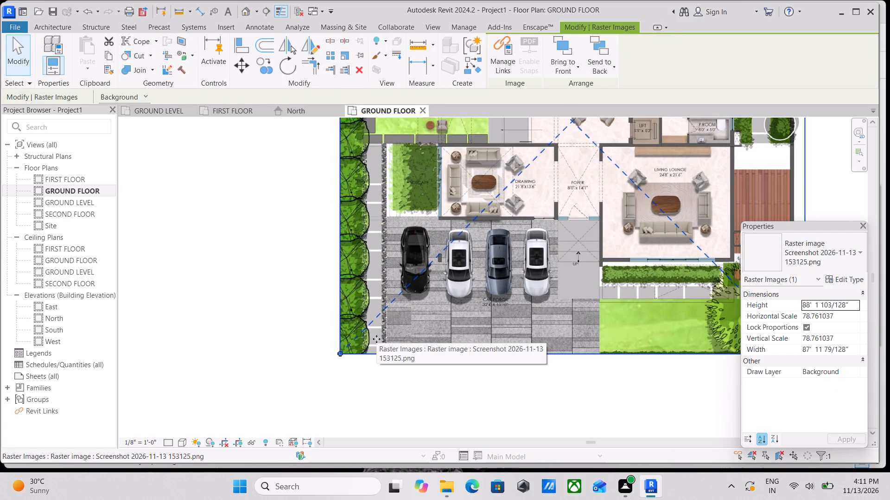
{"action": "scroll", "coordinate": [375, 378], "scroll_direction": "up", "scroll_amount": 2}
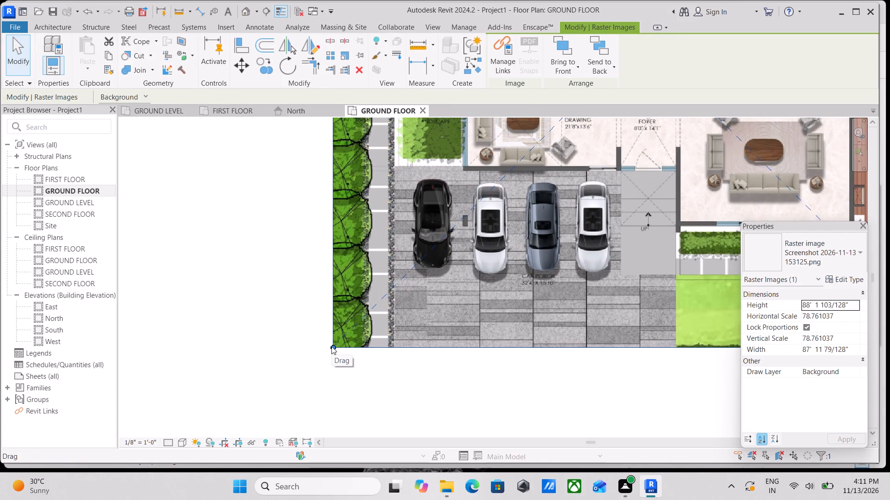
{"action": "left_click_drag", "start_coordinate": [331, 346], "coordinate": [339, 343]}
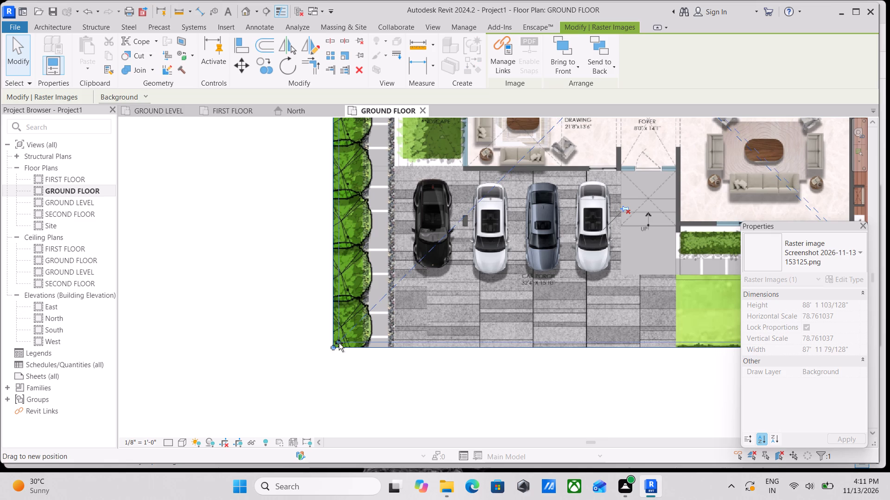
{"action": "left_click_drag", "start_coordinate": [339, 343], "coordinate": [336, 345]}
{"action": "scroll", "coordinate": [402, 315], "scroll_direction": "down", "scroll_amount": 3}
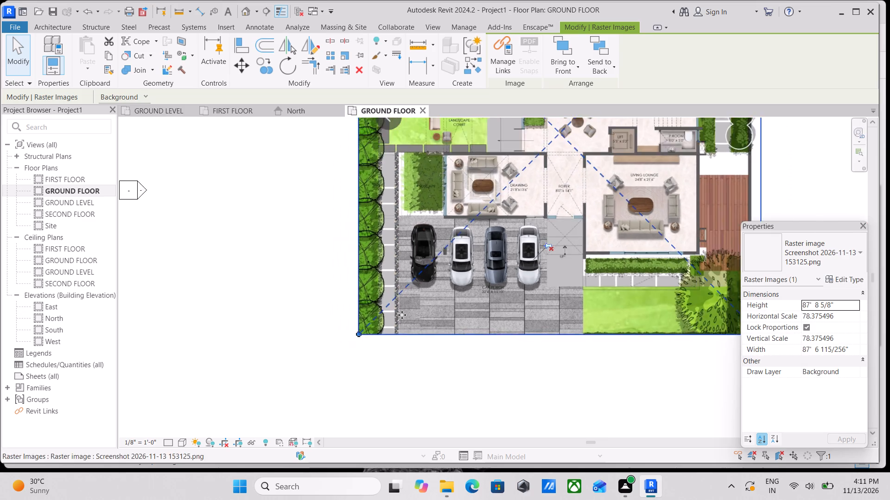
Examine how the rescaled underlay lines up with the guest bedroom walls on all sides, and clear the image selection.
{"action": "middle_click_drag", "start_coordinate": [402, 315], "coordinate": [324, 456]}
{"action": "middle_click_drag", "start_coordinate": [481, 248], "coordinate": [437, 356]}
{"action": "scroll", "coordinate": [531, 247], "scroll_direction": "up", "scroll_amount": 1}
{"action": "scroll", "coordinate": [590, 232], "scroll_direction": "up", "scroll_amount": 2}
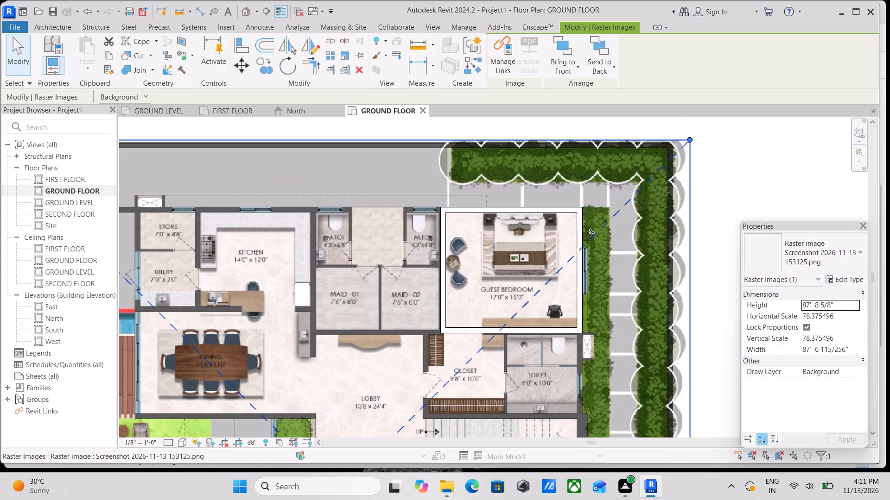
{"action": "scroll", "coordinate": [590, 232], "scroll_direction": "up", "scroll_amount": 1}
{"action": "scroll", "coordinate": [542, 275], "scroll_direction": "up", "scroll_amount": 3}
{"action": "scroll", "coordinate": [586, 320], "scroll_direction": "up", "scroll_amount": 2}
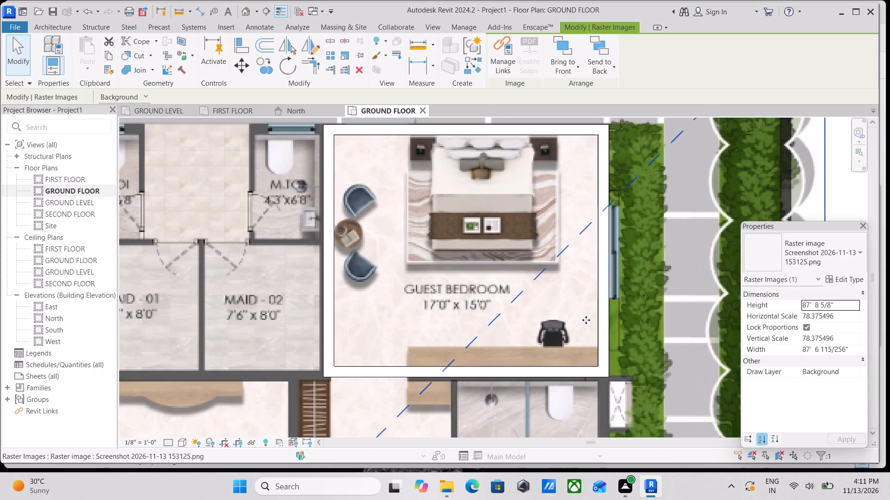
{"action": "scroll", "coordinate": [586, 320], "scroll_direction": "up", "scroll_amount": 1}
{"action": "scroll", "coordinate": [586, 320], "scroll_direction": "down", "scroll_amount": 3}
{"action": "scroll", "coordinate": [587, 254], "scroll_direction": "down", "scroll_amount": 2}
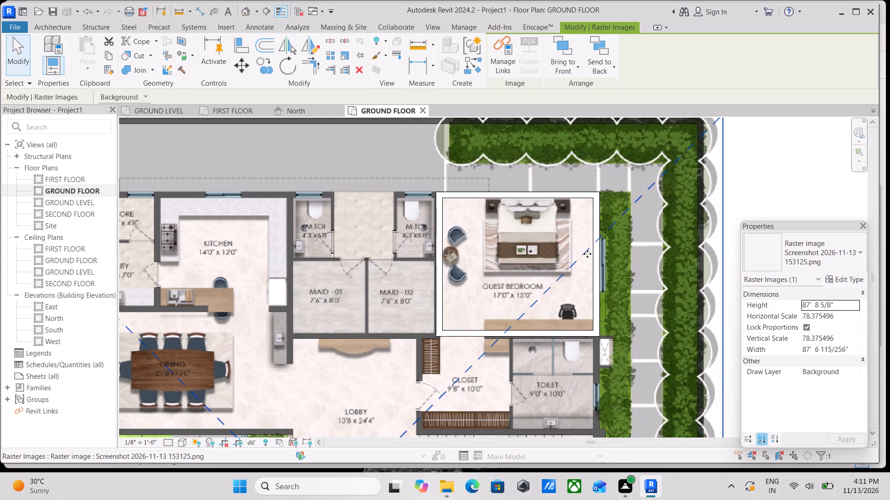
{"action": "scroll", "coordinate": [587, 254], "scroll_direction": "up", "scroll_amount": 3}
{"action": "scroll", "coordinate": [481, 340], "scroll_direction": "up", "scroll_amount": 1}
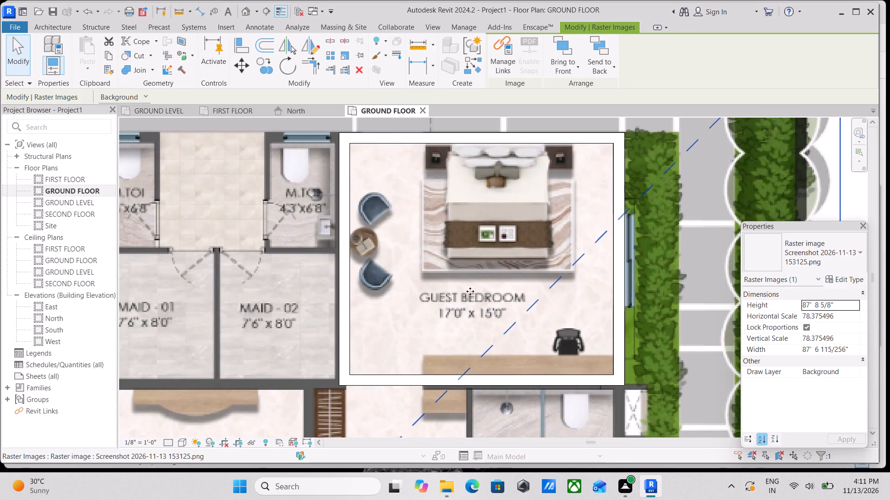
{"action": "middle_click_drag", "start_coordinate": [467, 280], "coordinate": [481, 362]}
{"action": "scroll", "coordinate": [392, 233], "scroll_direction": "up", "scroll_amount": 2}
{"action": "scroll", "coordinate": [392, 233], "scroll_direction": "down", "scroll_amount": 1}
{"action": "middle_click_drag", "start_coordinate": [392, 233], "coordinate": [356, 259]}
{"action": "middle_click_drag", "start_coordinate": [497, 231], "coordinate": [371, 210]}
{"action": "scroll", "coordinate": [477, 223], "scroll_direction": "up", "scroll_amount": 3}
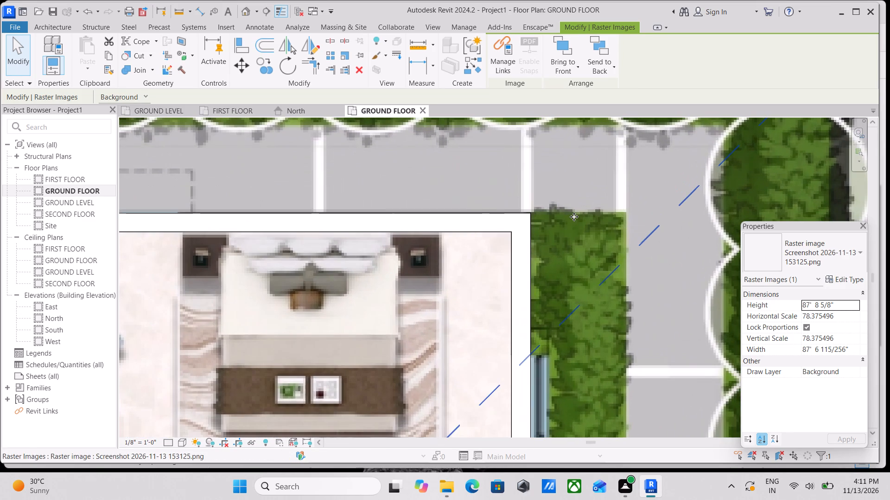
{"action": "scroll", "coordinate": [574, 217], "scroll_direction": "down", "scroll_amount": 2}
{"action": "middle_click_drag", "start_coordinate": [571, 287], "coordinate": [531, 202]}
{"action": "middle_click_drag", "start_coordinate": [527, 287], "coordinate": [511, 276]}
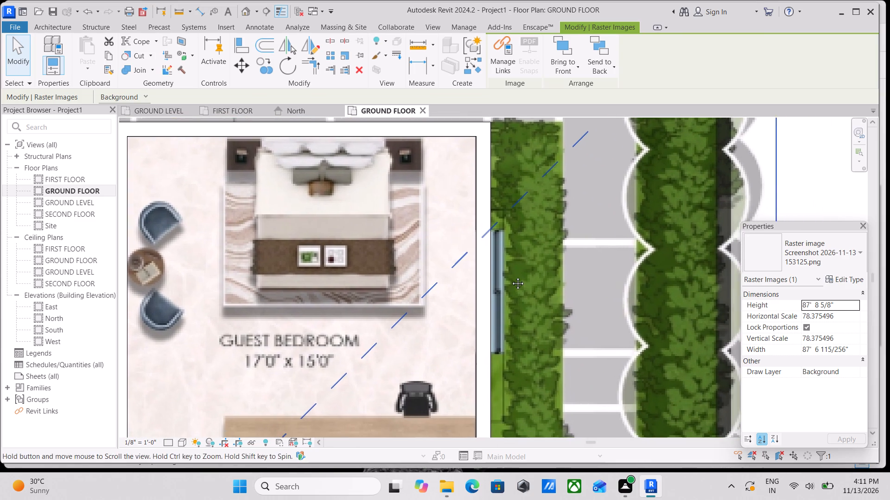
{"action": "middle_click_drag", "start_coordinate": [511, 276], "coordinate": [507, 273]}
{"action": "scroll", "coordinate": [507, 273], "scroll_direction": "down", "scroll_amount": 6}
{"action": "middle_click_drag", "start_coordinate": [512, 276], "coordinate": [482, 215]}
{"action": "scroll", "coordinate": [481, 296], "scroll_direction": "up", "scroll_amount": 1}
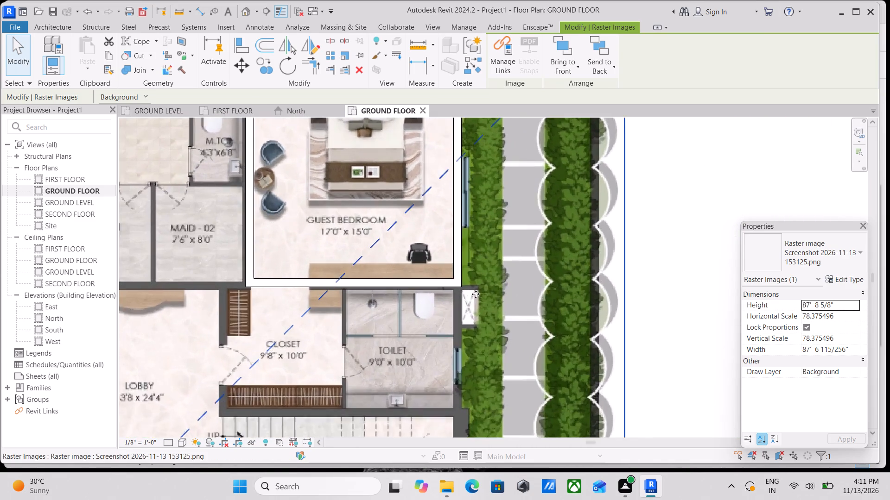
{"action": "scroll", "coordinate": [476, 294], "scroll_direction": "up", "scroll_amount": 7}
{"action": "scroll", "coordinate": [458, 281], "scroll_direction": "down", "scroll_amount": 8}
{"action": "middle_click_drag", "start_coordinate": [458, 281], "coordinate": [469, 286]}
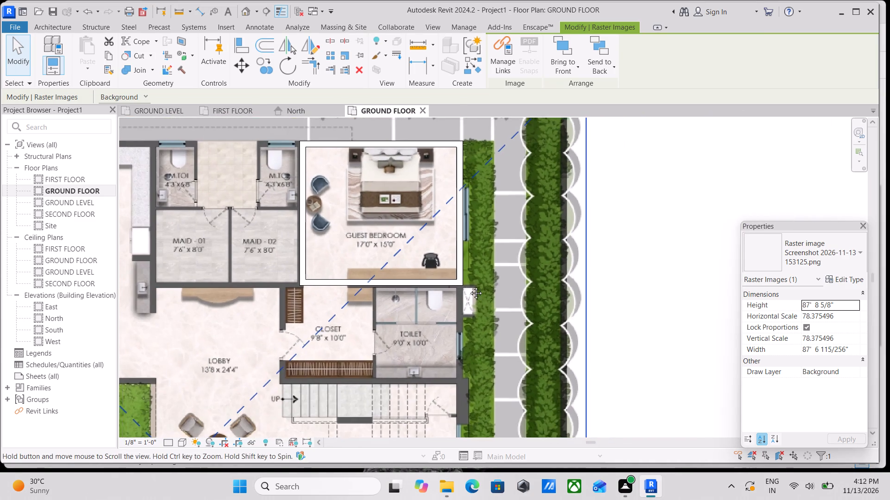
{"action": "middle_click_drag", "start_coordinate": [469, 286], "coordinate": [491, 360]}
{"action": "scroll", "coordinate": [395, 229], "scroll_direction": "up", "scroll_amount": 6}
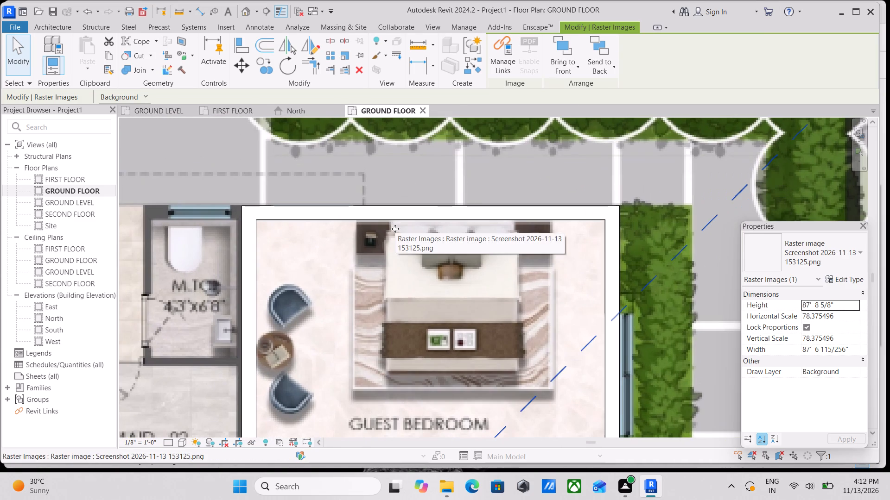
{"action": "scroll", "coordinate": [438, 216], "scroll_direction": "down", "scroll_amount": 3}
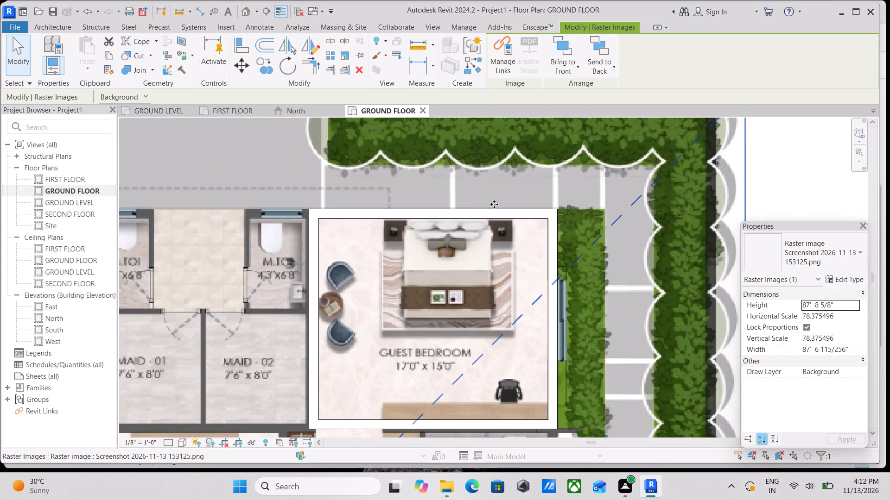
{"action": "key", "text": "Escape"}
Duplicate the guest bedroom's north wall type and name the copy OUTER WALL THICKNESS 9".
{"action": "left_click", "coordinate": [528, 217]}
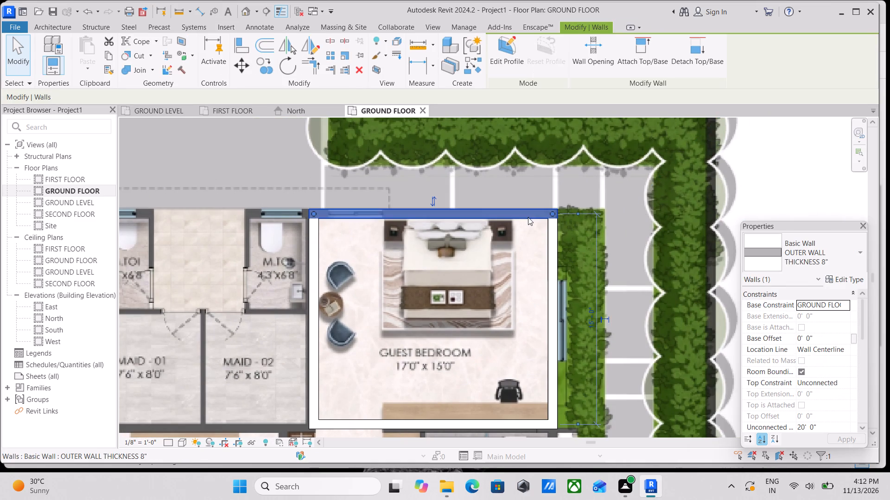
{"action": "left_click", "coordinate": [840, 275]}
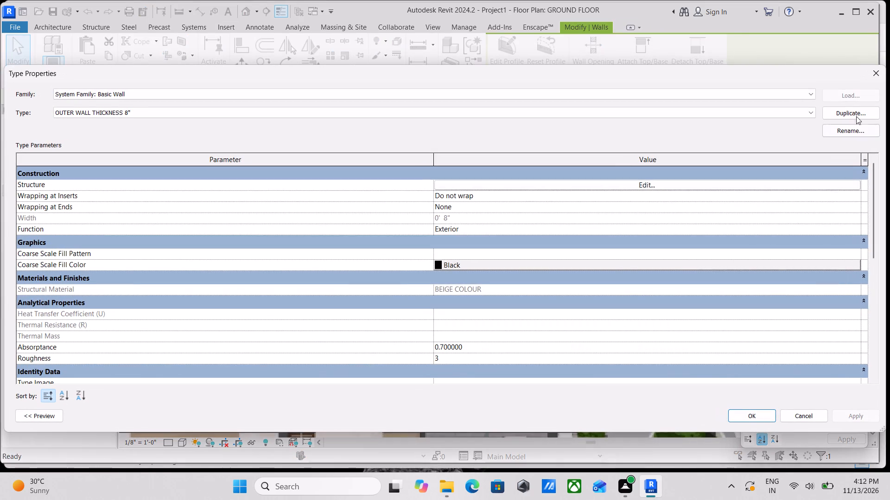
{"action": "left_click", "coordinate": [859, 114]}
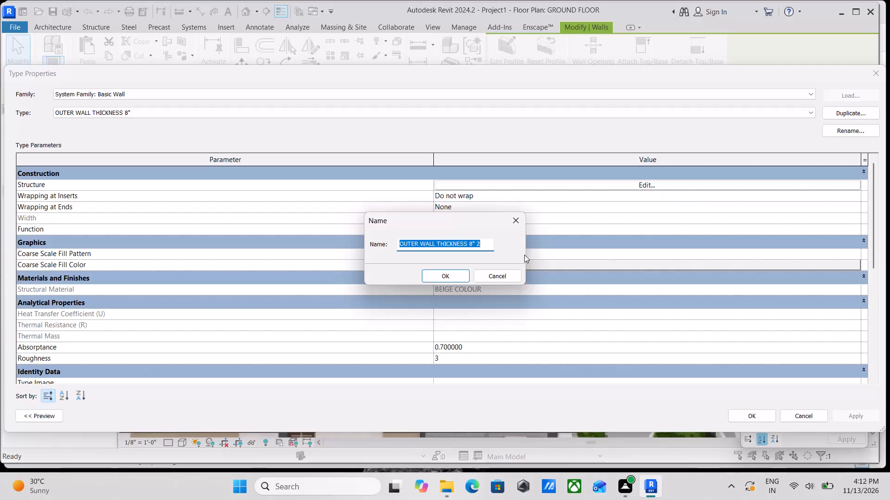
{"action": "left_click", "coordinate": [460, 245]}
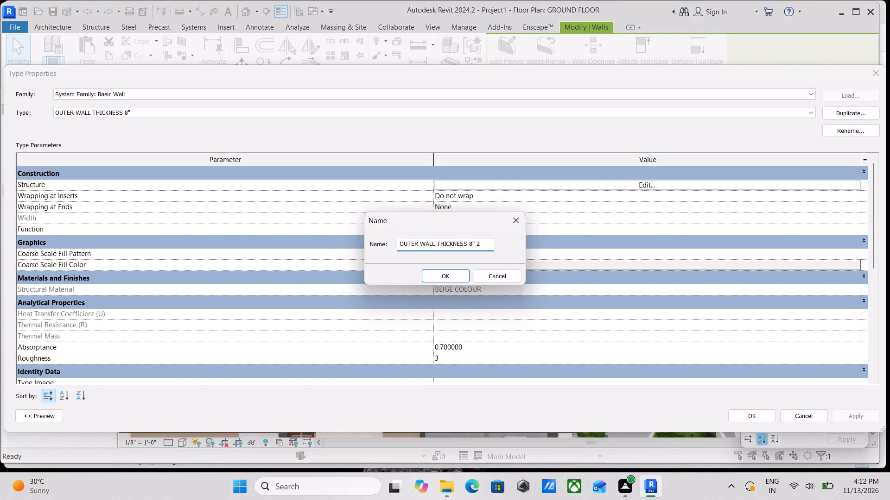
{"action": "left_click_drag", "start_coordinate": [482, 247], "coordinate": [470, 250]}
{"action": "key", "text": "9"}
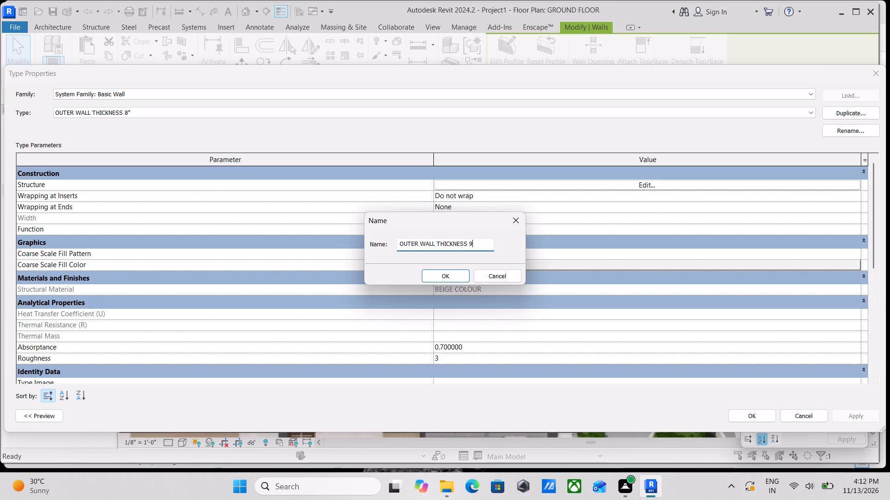
{"action": "key", "text": "shift+quotedbl"}
{"action": "left_click", "coordinate": [435, 281]}
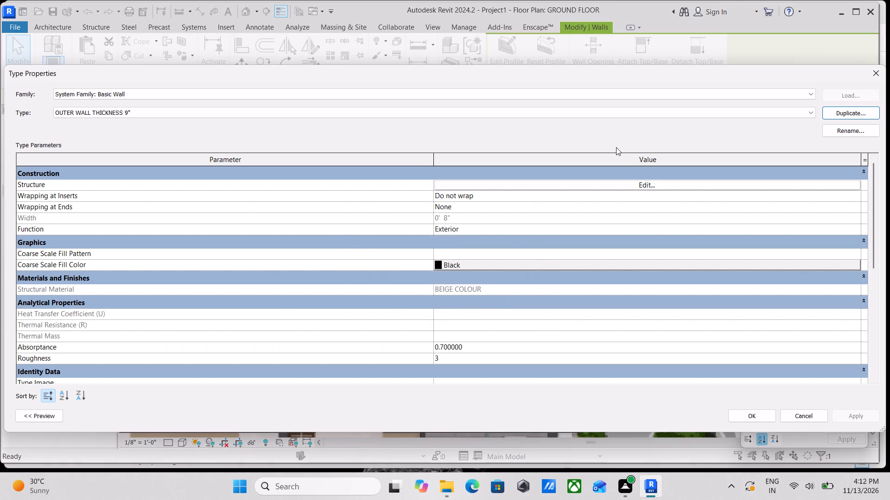
Set the structure layer thickness of the OUTER WALL THICKNESS 9" type to 9", apply it to the north wall, and clear the selection.
{"action": "left_click", "coordinate": [464, 216]}
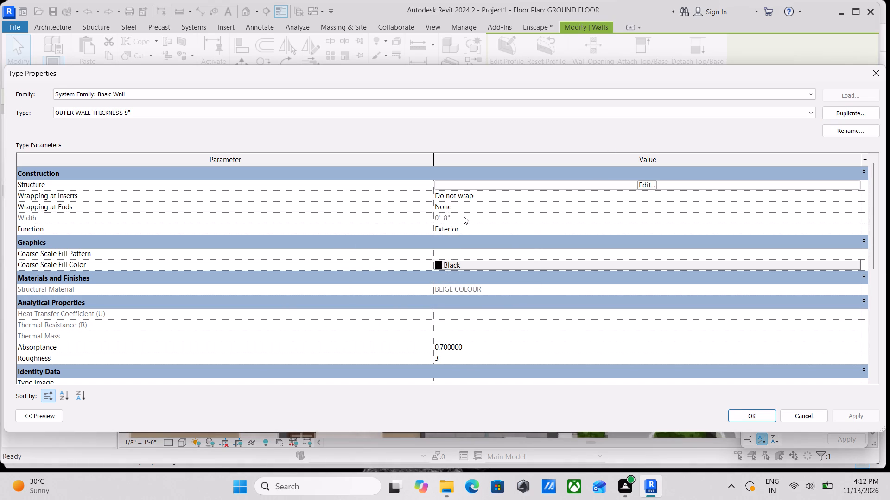
{"action": "left_click", "coordinate": [643, 187]}
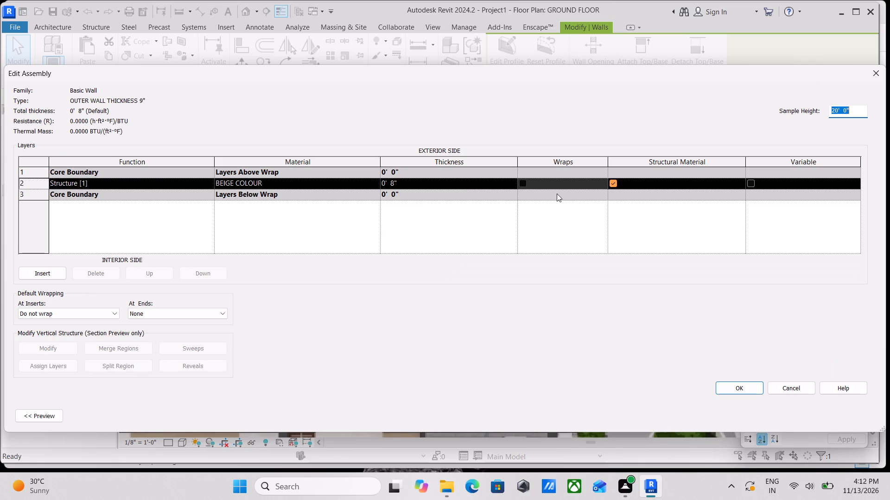
{"action": "left_click", "coordinate": [463, 181]}
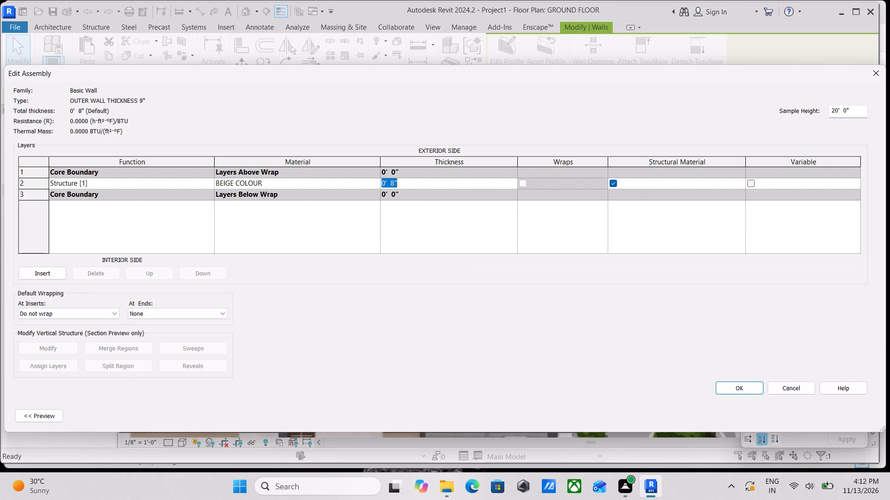
{"action": "key", "text": "9"}
{"action": "key", "text": "shift+quotedbl"}
{"action": "left_click", "coordinate": [733, 389]}
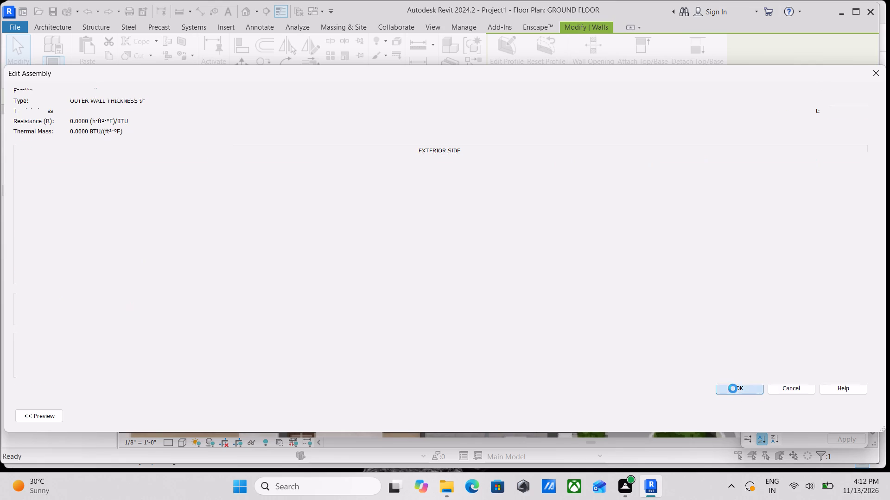
{"action": "left_click", "coordinate": [852, 413]}
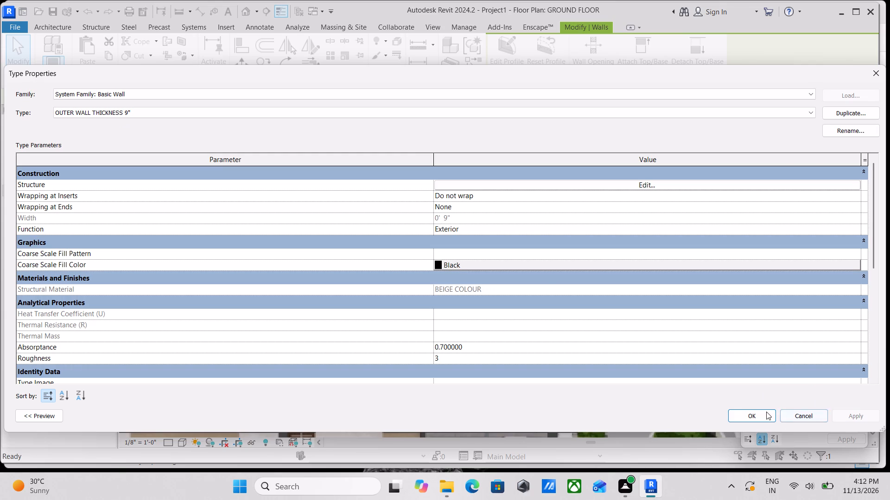
{"action": "left_click", "coordinate": [759, 412]}
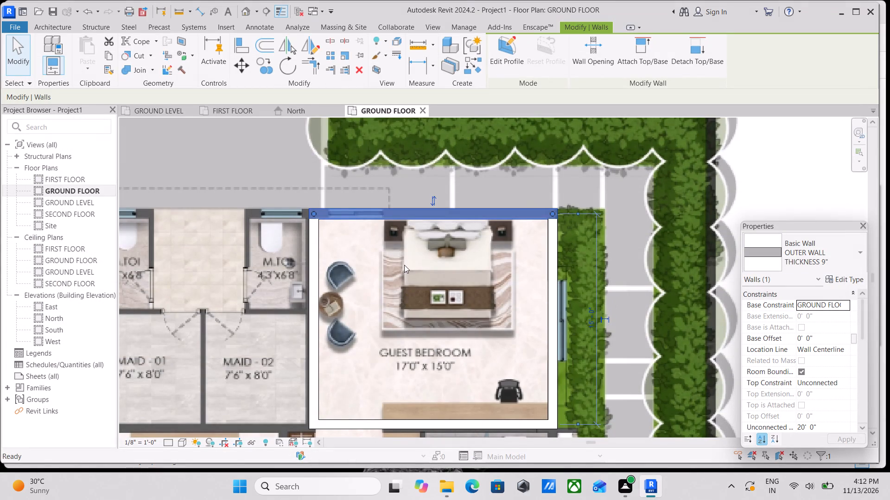
{"action": "key", "text": "Escape"}
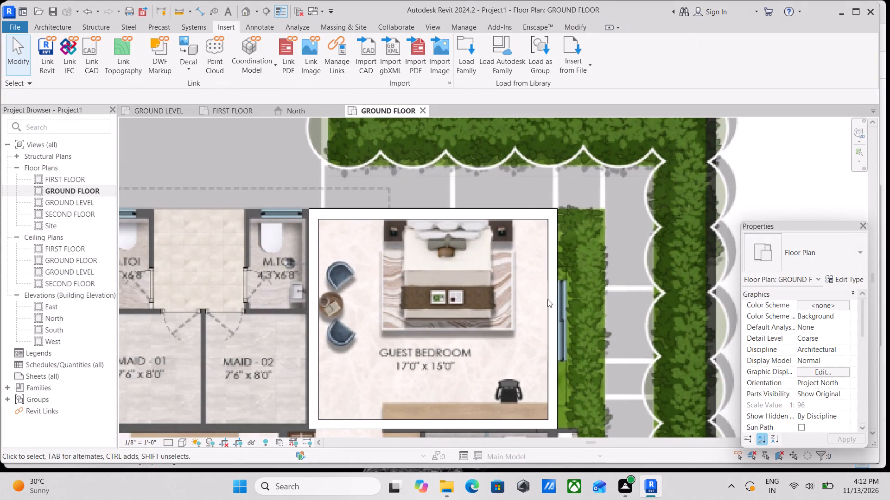
Change the guest bedroom's east, west and south walls to the OUTER WALL THICKNESS 9" type.
{"action": "left_click", "coordinate": [551, 311]}
{"action": "left_click", "coordinate": [845, 250]}
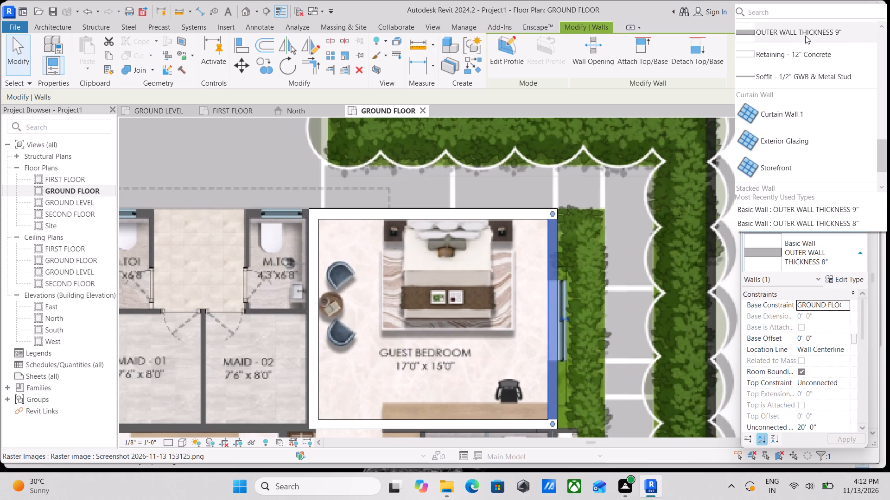
{"action": "left_click", "coordinate": [805, 36]}
{"action": "key", "text": "Escape"}
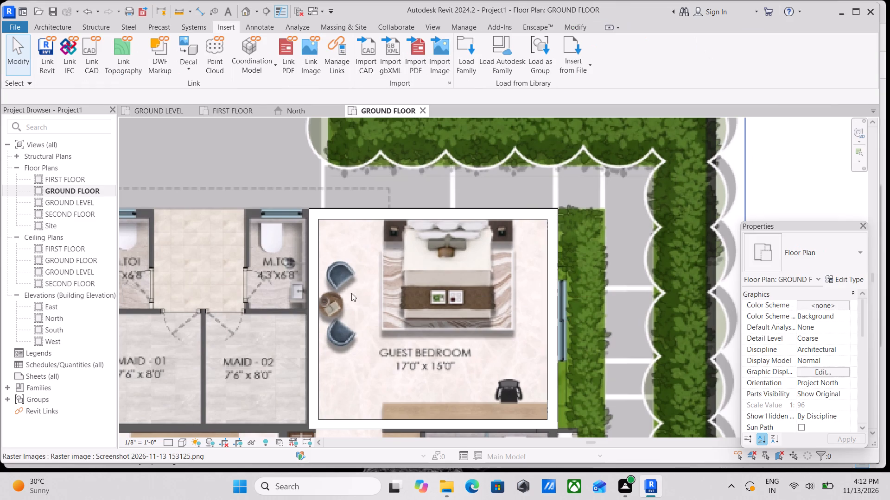
{"action": "left_click", "coordinate": [308, 286]}
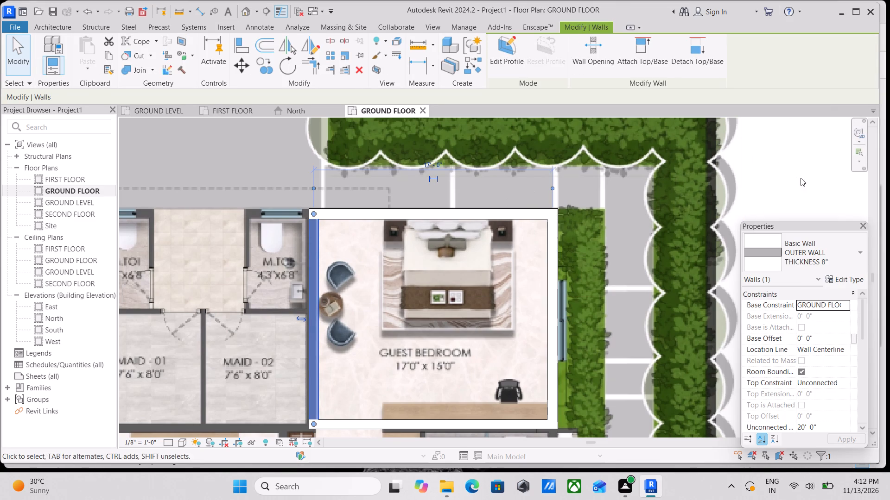
{"action": "left_click", "coordinate": [845, 263]}
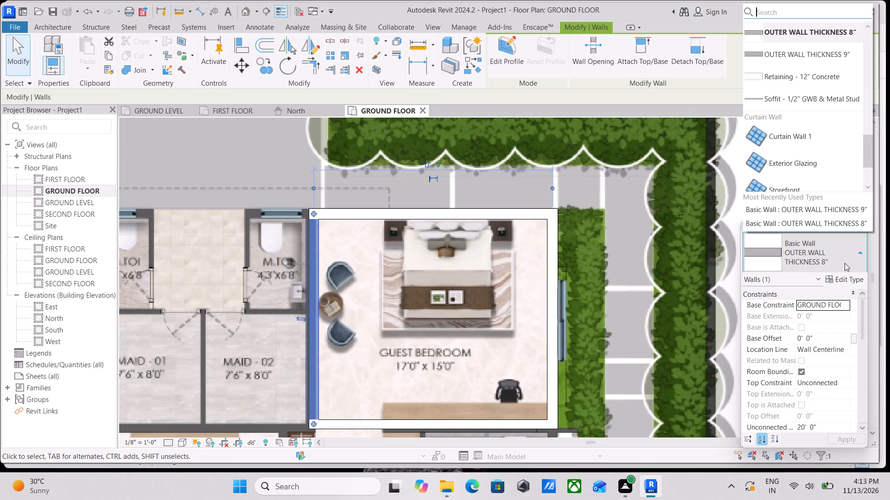
{"action": "left_click", "coordinate": [814, 37]}
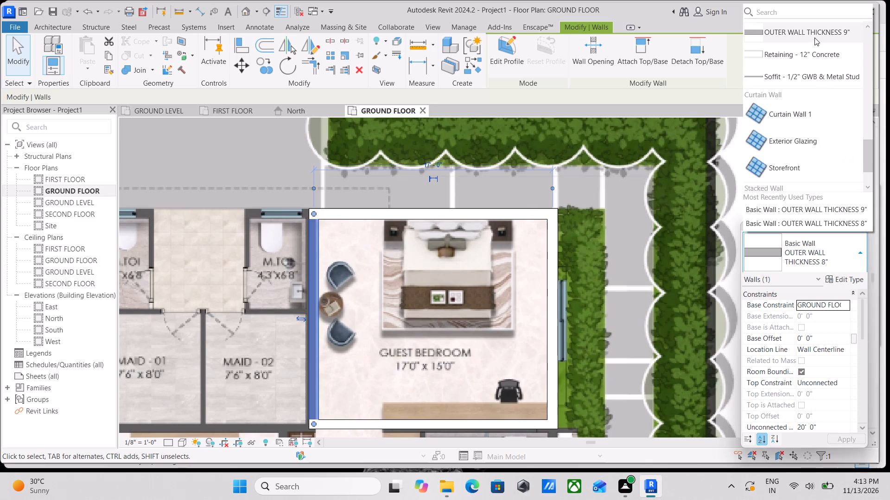
{"action": "middle_click_drag", "start_coordinate": [402, 256], "coordinate": [407, 174]}
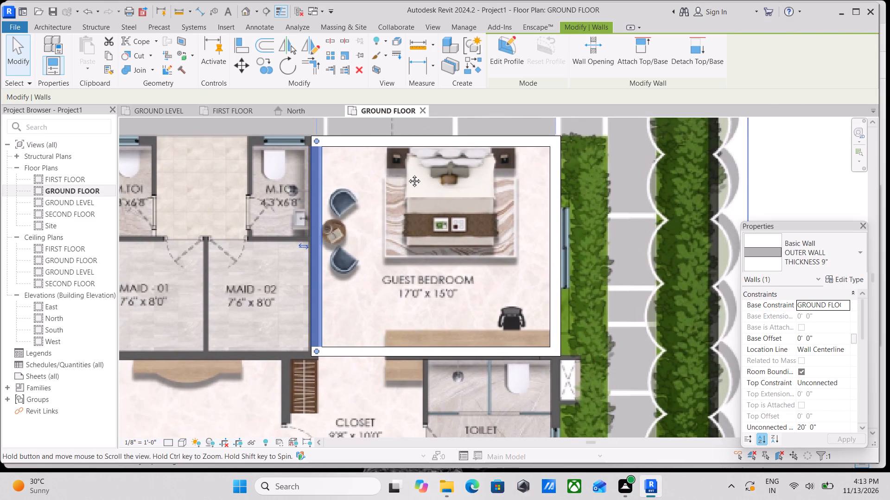
{"action": "middle_click_drag", "start_coordinate": [407, 174], "coordinate": [410, 168]}
{"action": "left_click", "coordinate": [387, 333]}
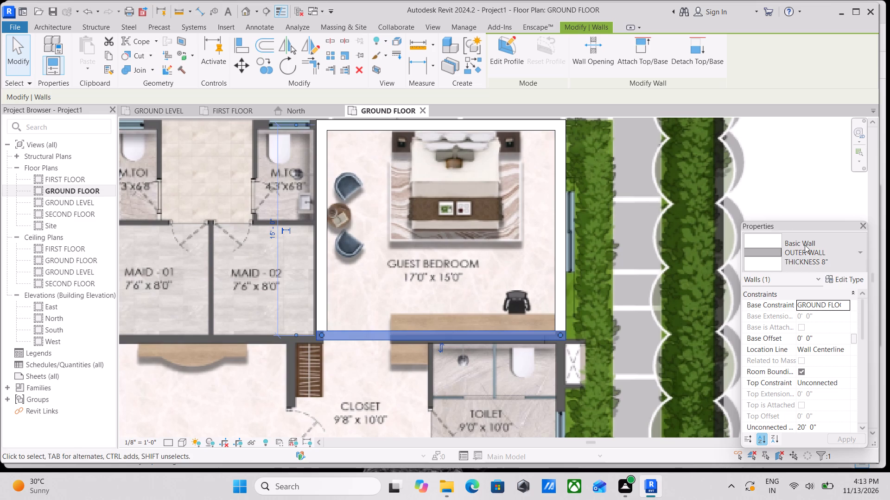
{"action": "left_click", "coordinate": [853, 257]}
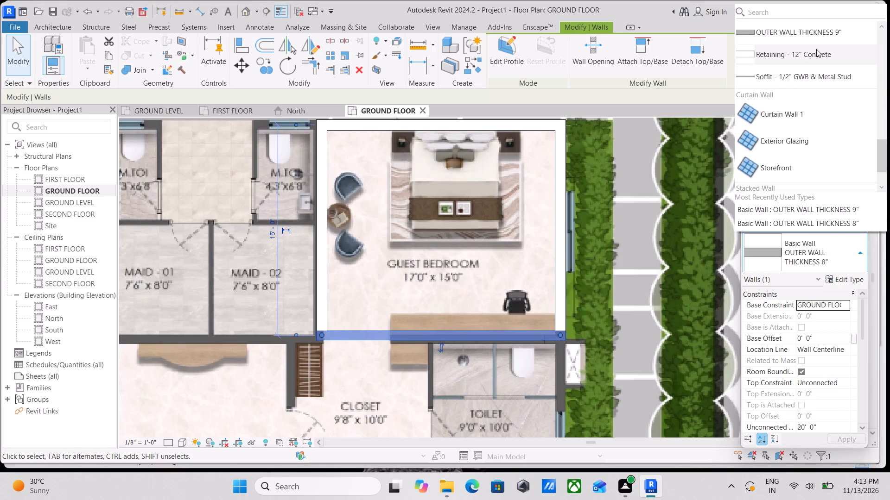
{"action": "left_click", "coordinate": [817, 35]}
Shorten the guest bedroom's south wall from its west end to about 12' 2", leaving a gap of about 4' 10" to the west wall.
{"action": "scroll", "coordinate": [410, 362], "scroll_direction": "up", "scroll_amount": 1}
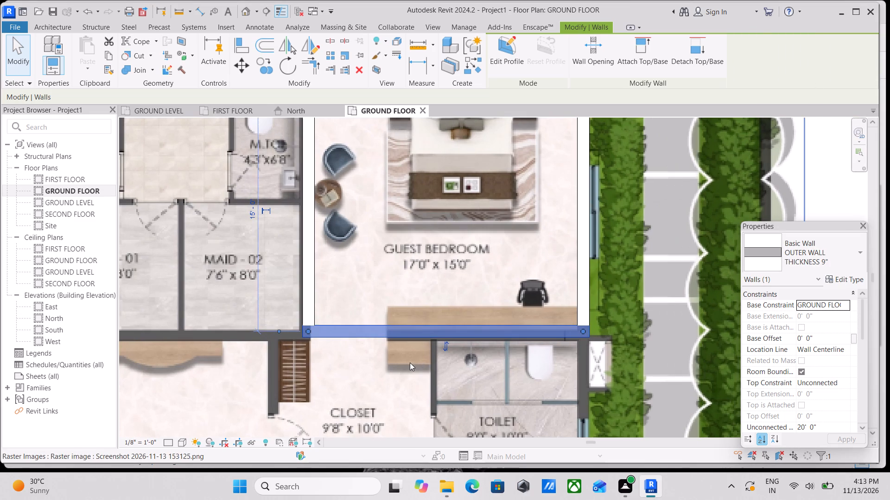
{"action": "middle_click_drag", "start_coordinate": [410, 362], "coordinate": [433, 343]}
{"action": "scroll", "coordinate": [435, 347], "scroll_direction": "up", "scroll_amount": 2}
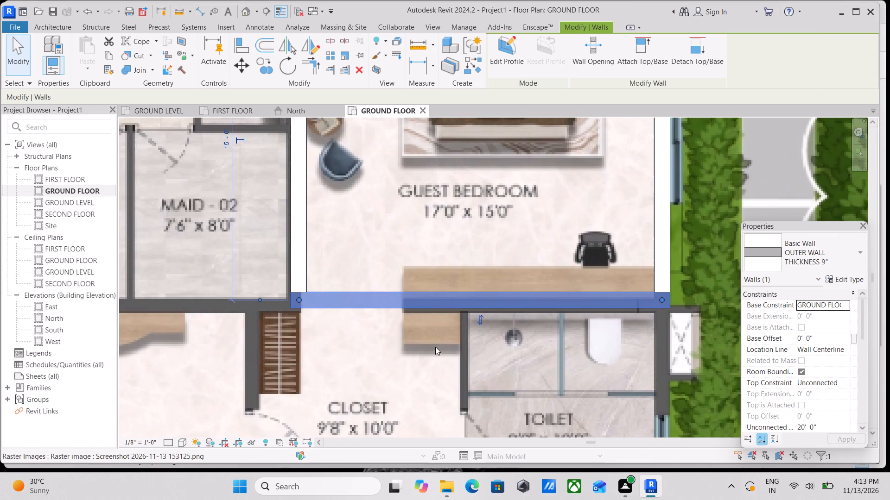
{"action": "scroll", "coordinate": [435, 346], "scroll_direction": "down", "scroll_amount": 2}
{"action": "middle_click", "coordinate": [435, 346]}
{"action": "scroll", "coordinate": [336, 311], "scroll_direction": "up", "scroll_amount": 2}
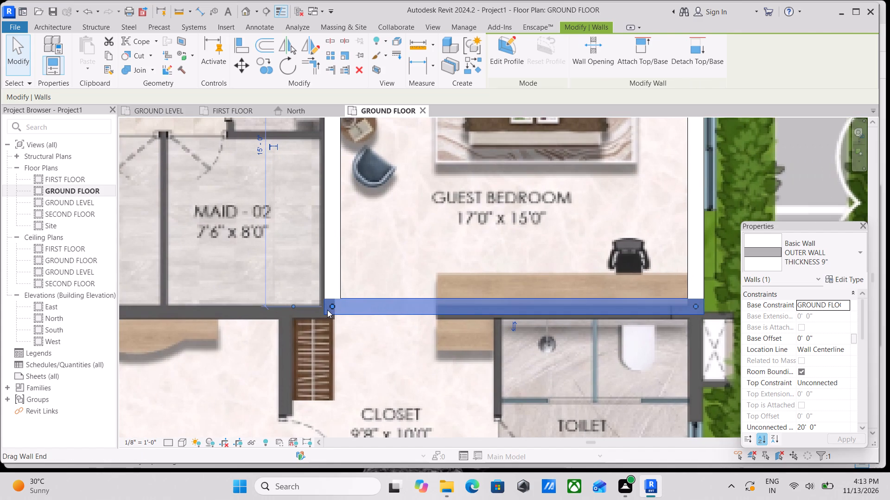
{"action": "scroll", "coordinate": [327, 310], "scroll_direction": "up", "scroll_amount": 3}
{"action": "left_click_drag", "start_coordinate": [336, 303], "coordinate": [470, 307]}
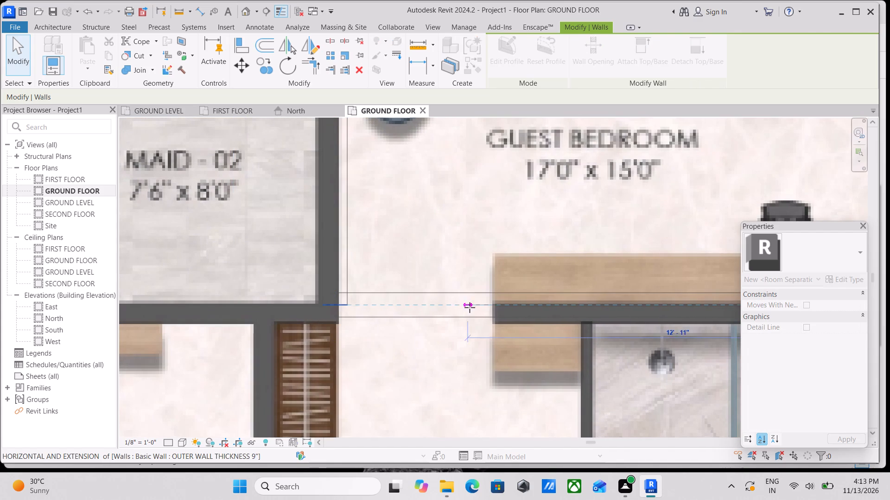
{"action": "left_click_drag", "start_coordinate": [470, 307], "coordinate": [492, 308]}
Examine the shortened south wall and the underlay's maid rooms, toilets, kitchen and store west of the guest bedroom.
{"action": "scroll", "coordinate": [492, 308], "scroll_direction": "down", "scroll_amount": 3}
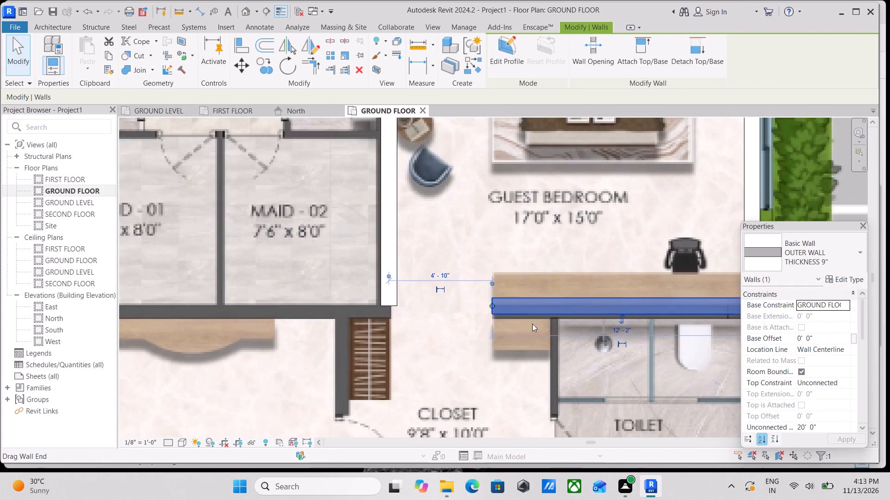
{"action": "scroll", "coordinate": [552, 331], "scroll_direction": "down", "scroll_amount": 2}
{"action": "middle_click_drag", "start_coordinate": [552, 331], "coordinate": [514, 330]}
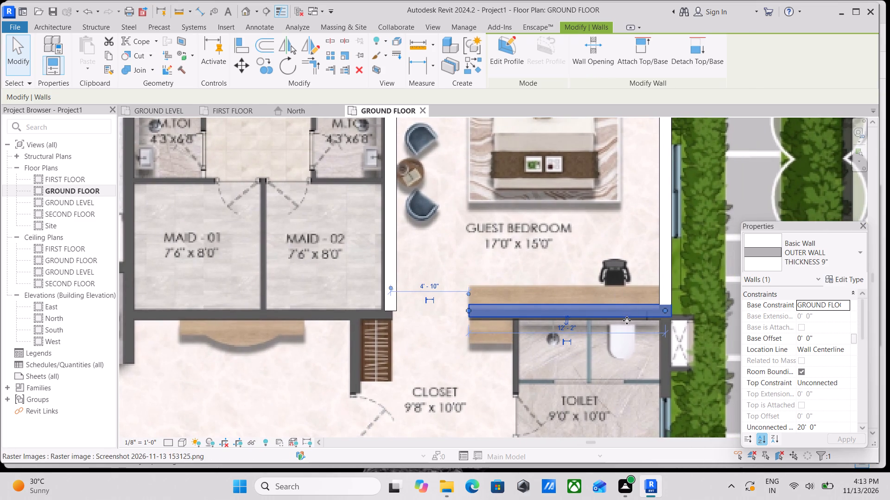
{"action": "scroll", "coordinate": [592, 319], "scroll_direction": "down", "scroll_amount": 5}
{"action": "middle_click_drag", "start_coordinate": [592, 319], "coordinate": [601, 332]}
{"action": "scroll", "coordinate": [528, 252], "scroll_direction": "up", "scroll_amount": 3}
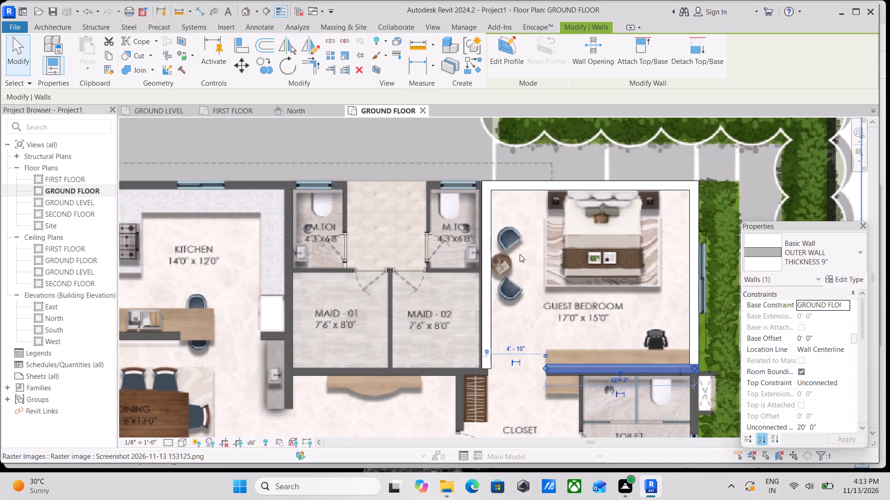
{"action": "middle_click_drag", "start_coordinate": [465, 273], "coordinate": [480, 306]}
{"action": "scroll", "coordinate": [416, 281], "scroll_direction": "down", "scroll_amount": 2}
{"action": "middle_click_drag", "start_coordinate": [416, 281], "coordinate": [434, 303]}
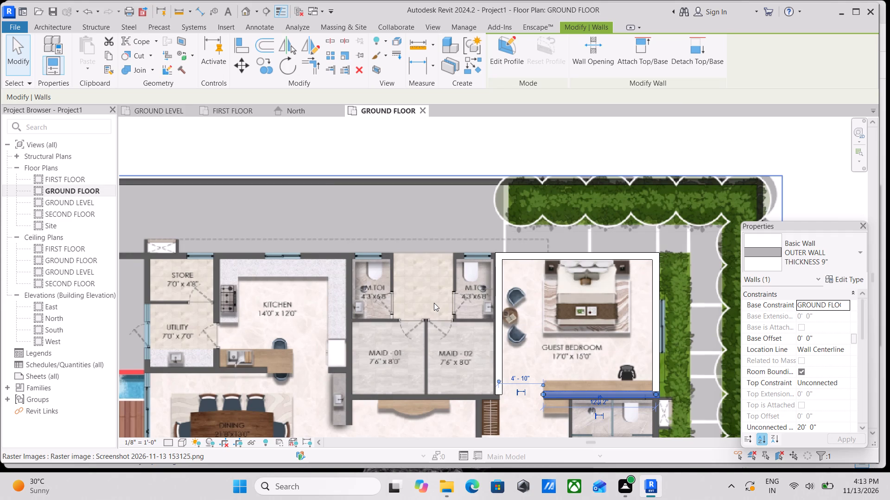
{"action": "scroll", "coordinate": [408, 256], "scroll_direction": "up", "scroll_amount": 4}
{"action": "scroll", "coordinate": [413, 268], "scroll_direction": "down", "scroll_amount": 2}
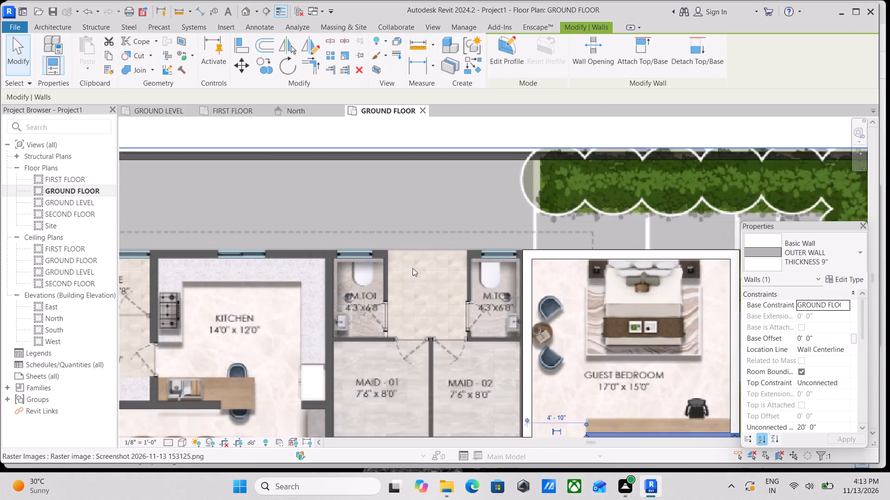
{"action": "scroll", "coordinate": [413, 268], "scroll_direction": "down", "scroll_amount": 1}
{"action": "scroll", "coordinate": [357, 291], "scroll_direction": "up", "scroll_amount": 2}
{"action": "scroll", "coordinate": [357, 291], "scroll_direction": "down", "scroll_amount": 3}
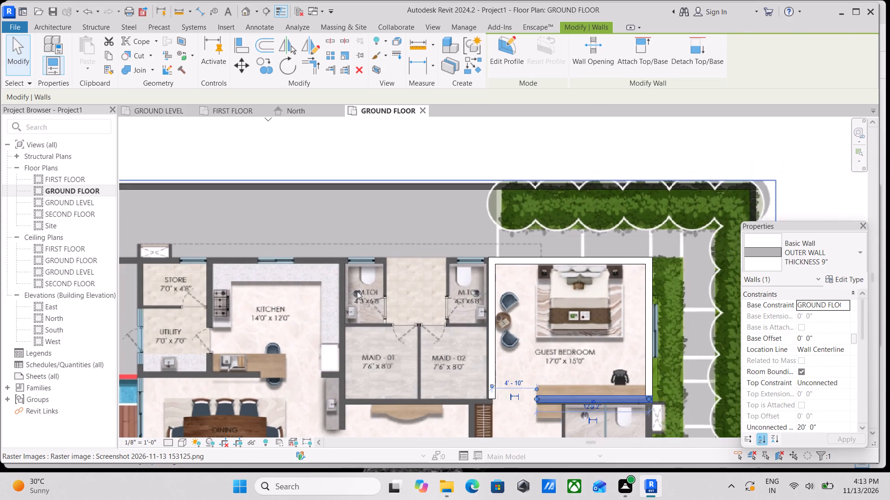
{"action": "scroll", "coordinate": [362, 290], "scroll_direction": "down", "scroll_amount": 1}
{"action": "scroll", "coordinate": [397, 301], "scroll_direction": "up", "scroll_amount": 3}
{"action": "scroll", "coordinate": [374, 288], "scroll_direction": "down", "scroll_amount": 1}
{"action": "middle_click_drag", "start_coordinate": [374, 288], "coordinate": [465, 314]}
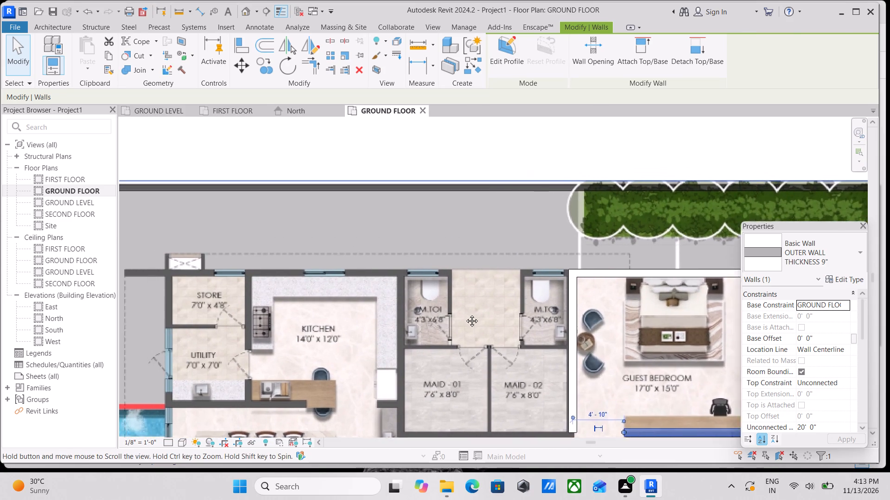
Draw an OUTER WALL THICKNESS 9" wall about 30' 10" long along the north side of the store, kitchen and western maid toilet.
{"action": "middle_click_drag", "start_coordinate": [465, 314], "coordinate": [506, 319]}
{"action": "scroll", "coordinate": [319, 312], "scroll_direction": "up", "scroll_amount": 2}
{"action": "scroll", "coordinate": [319, 312], "scroll_direction": "down", "scroll_amount": 3}
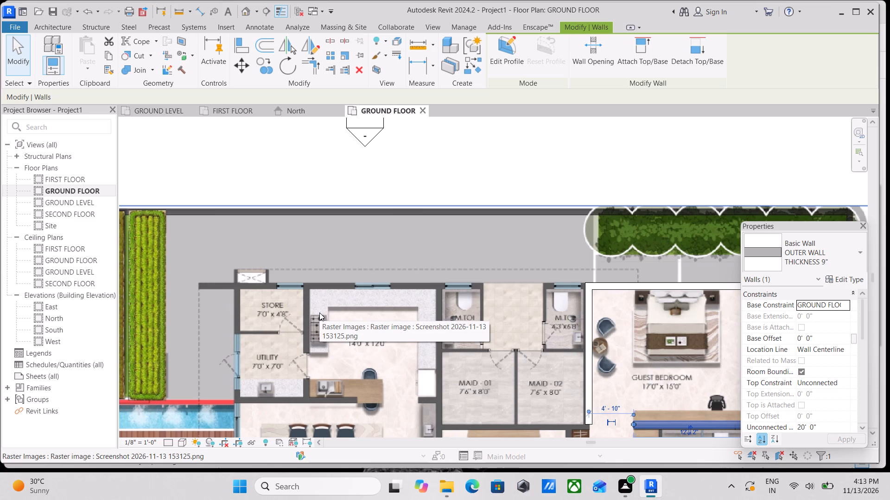
{"action": "type", "text": "WA"}
{"action": "left_click", "coordinate": [821, 258]}
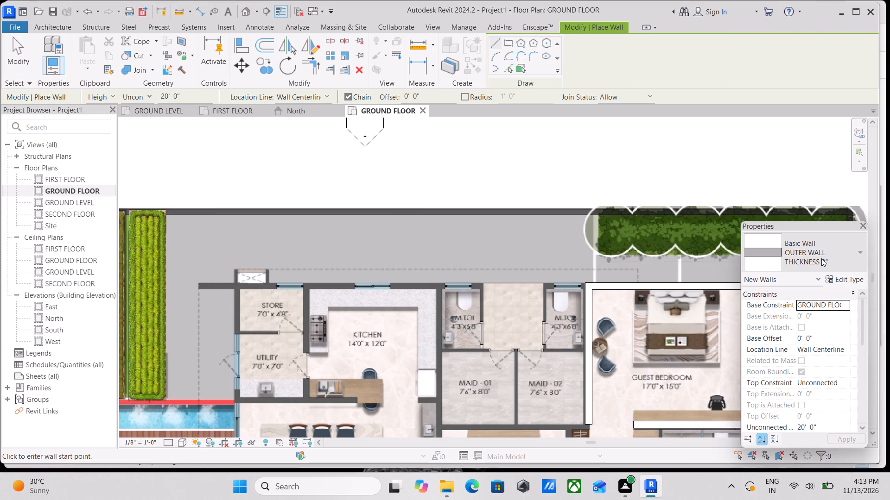
{"action": "scroll", "coordinate": [780, 81], "scroll_direction": "up", "scroll_amount": 2}
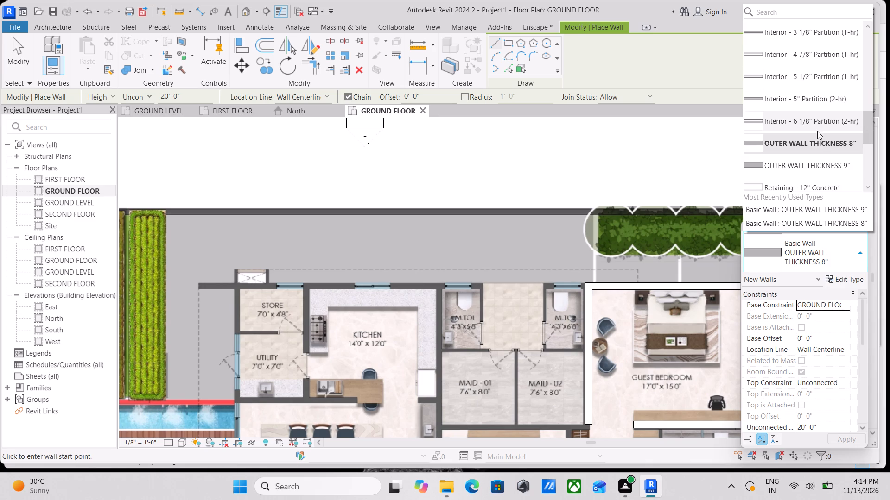
{"action": "left_click", "coordinate": [815, 161]}
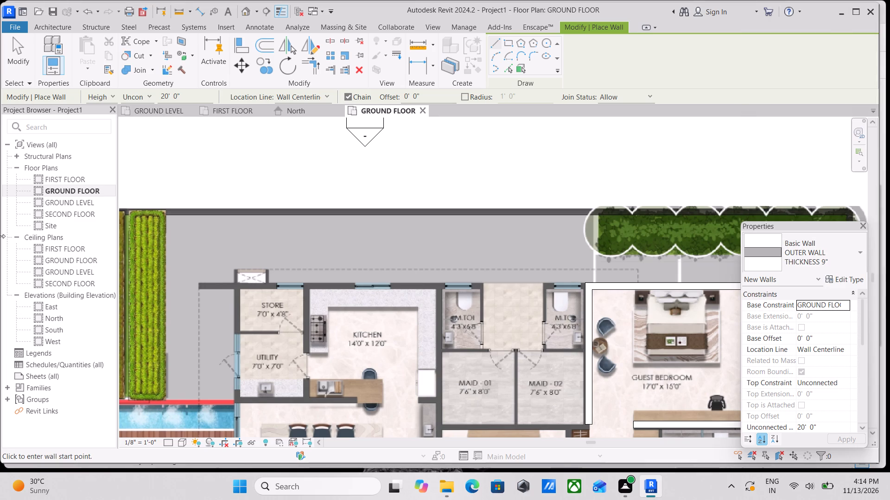
{"action": "scroll", "coordinate": [247, 270], "scroll_direction": "up", "scroll_amount": 3}
{"action": "scroll", "coordinate": [203, 269], "scroll_direction": "up", "scroll_amount": 7}
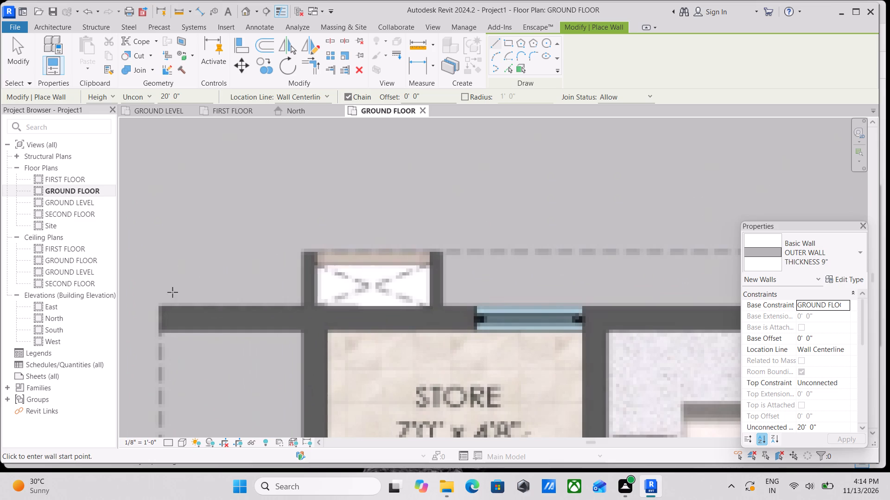
{"action": "left_click", "coordinate": [158, 317]}
{"action": "middle_click_drag", "start_coordinate": [282, 321], "coordinate": [268, 313]}
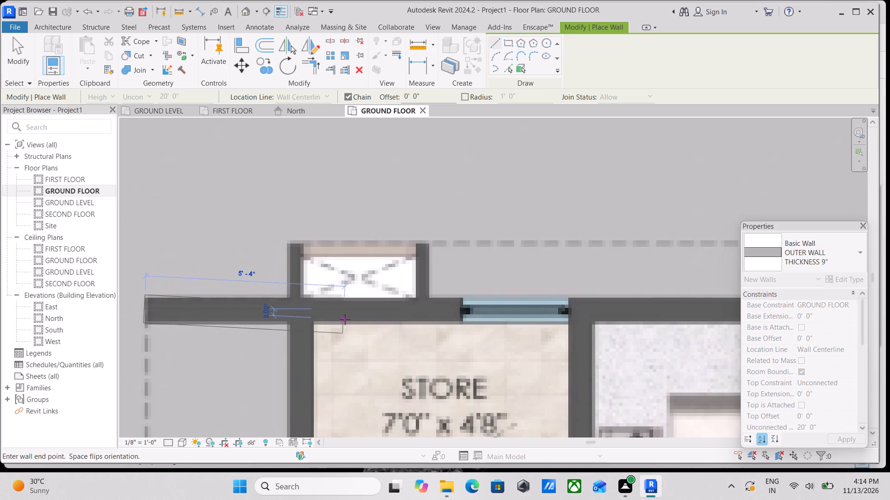
{"action": "middle_click_drag", "start_coordinate": [384, 305], "coordinate": [255, 298]}
{"action": "scroll", "coordinate": [502, 300], "scroll_direction": "down", "scroll_amount": 2}
{"action": "middle_click_drag", "start_coordinate": [502, 300], "coordinate": [267, 307]}
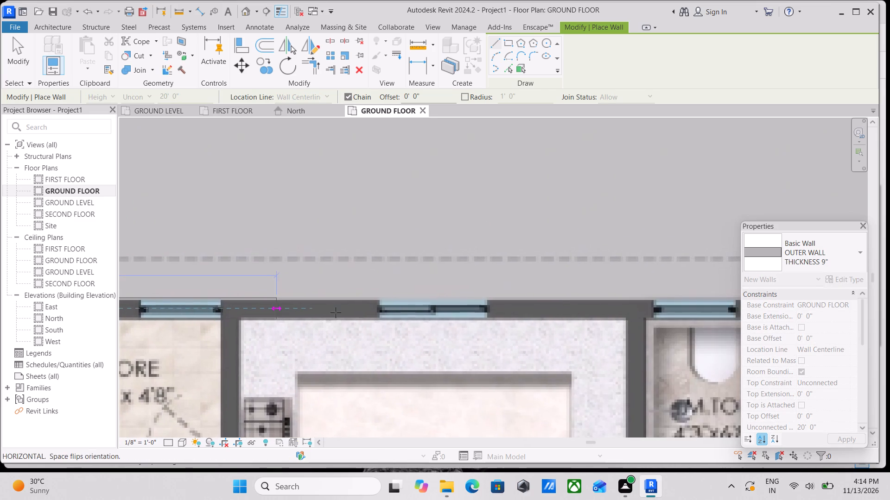
{"action": "scroll", "coordinate": [515, 310], "scroll_direction": "down", "scroll_amount": 1}
{"action": "middle_click_drag", "start_coordinate": [515, 310], "coordinate": [267, 312]}
{"action": "scroll", "coordinate": [477, 313], "scroll_direction": "down", "scroll_amount": 1}
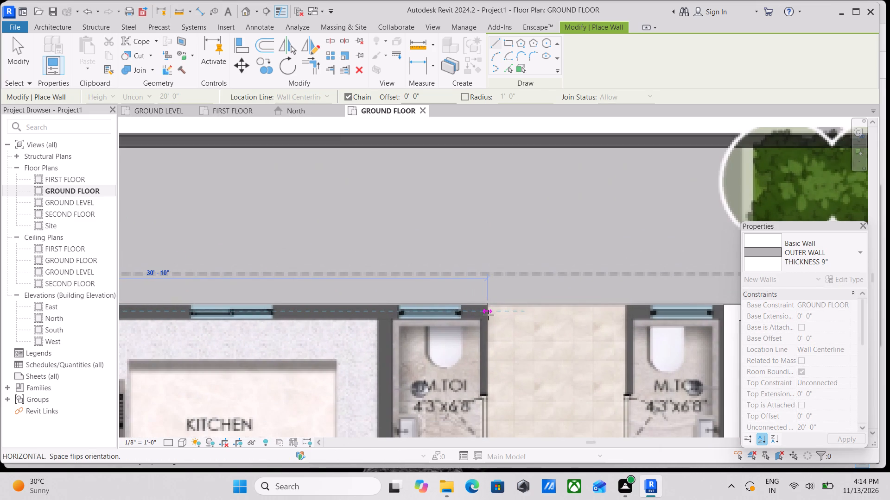
{"action": "left_click", "coordinate": [488, 315]}
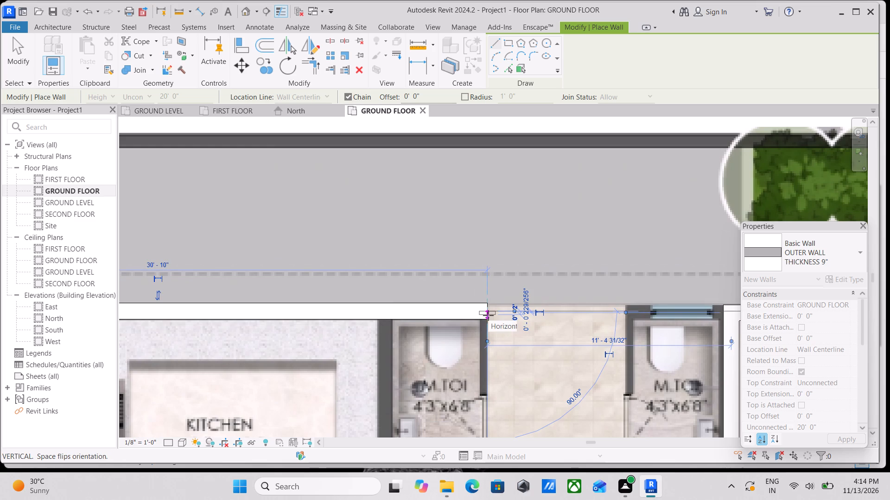
{"action": "key", "text": "Escape"}
{"action": "key", "text": "Escape"}
Examine the new north wall against the underlay and its position relative to the guest bedroom walls.
{"action": "left_click", "coordinate": [381, 316]}
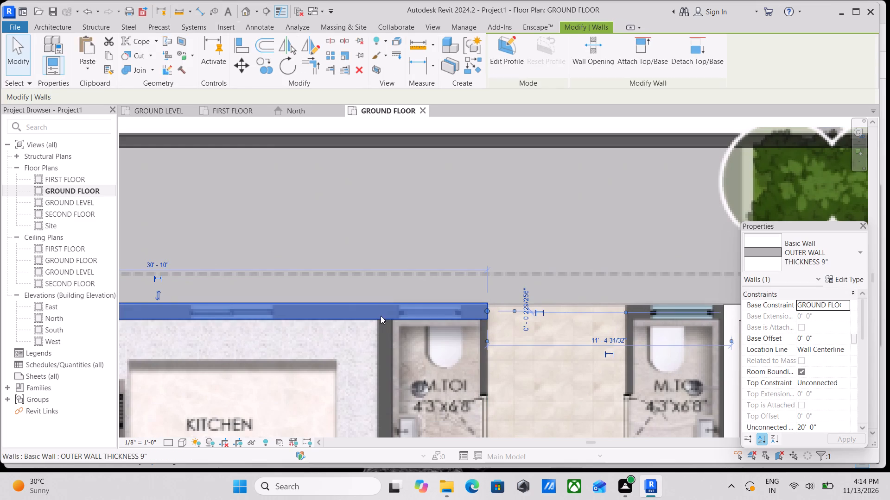
{"action": "middle_click_drag", "start_coordinate": [306, 354], "coordinate": [499, 371]}
{"action": "scroll", "coordinate": [346, 366], "scroll_direction": "down", "scroll_amount": 4}
{"action": "middle_click_drag", "start_coordinate": [405, 367], "coordinate": [434, 369]}
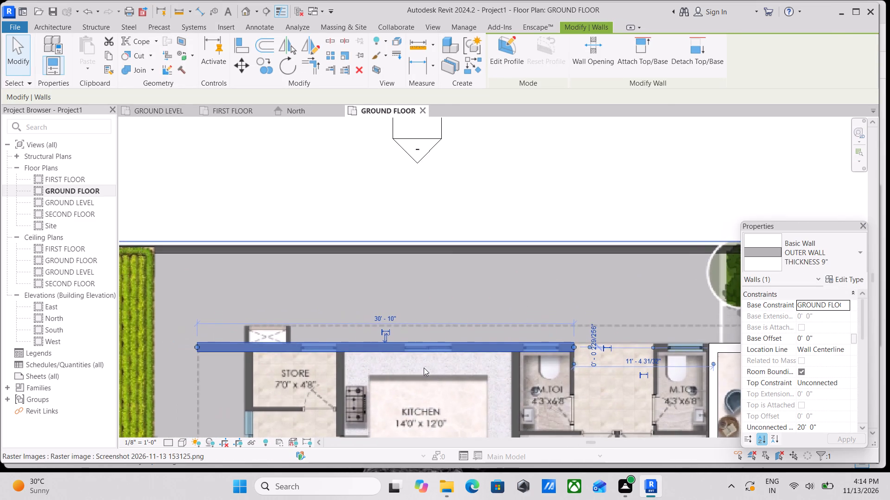
{"action": "scroll", "coordinate": [382, 357], "scroll_direction": "up", "scroll_amount": 7}
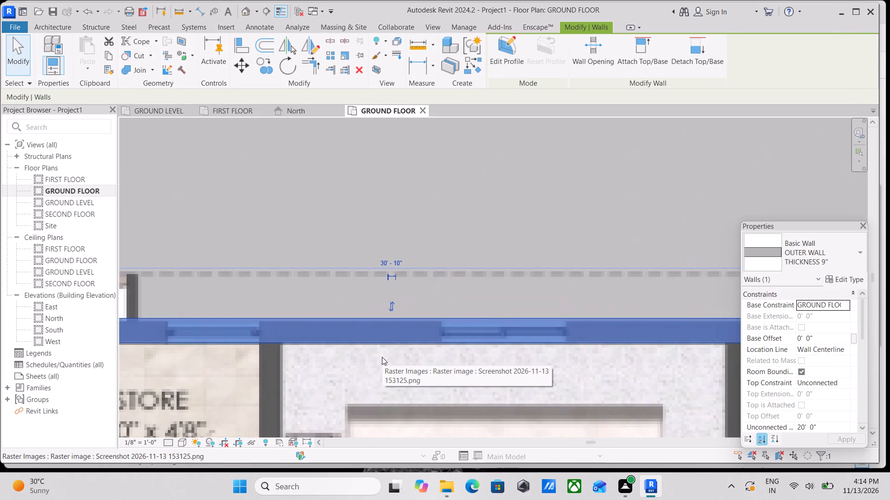
{"action": "key", "text": "Down"}
{"action": "key", "text": "Escape"}
{"action": "scroll", "coordinate": [382, 357], "scroll_direction": "down", "scroll_amount": 4}
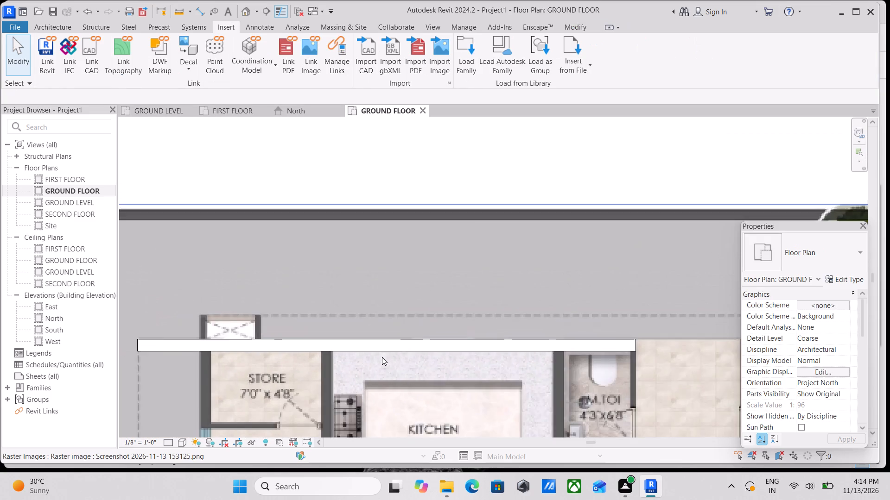
{"action": "scroll", "coordinate": [382, 357], "scroll_direction": "down", "scroll_amount": 3}
{"action": "middle_click_drag", "start_coordinate": [382, 357], "coordinate": [333, 316]}
{"action": "scroll", "coordinate": [460, 344], "scroll_direction": "down", "scroll_amount": 2}
{"action": "middle_click_drag", "start_coordinate": [462, 344], "coordinate": [469, 309]}
{"action": "scroll", "coordinate": [481, 302], "scroll_direction": "down", "scroll_amount": 3}
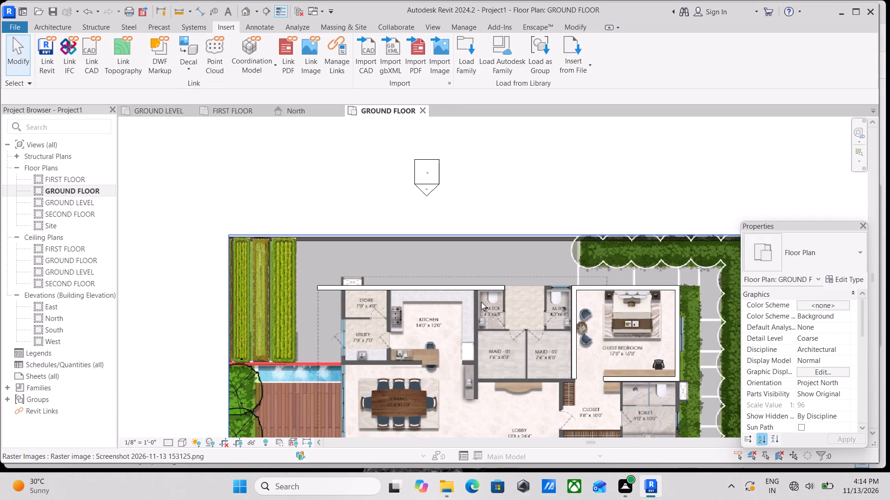
{"action": "middle_click_drag", "start_coordinate": [556, 350], "coordinate": [539, 334]}
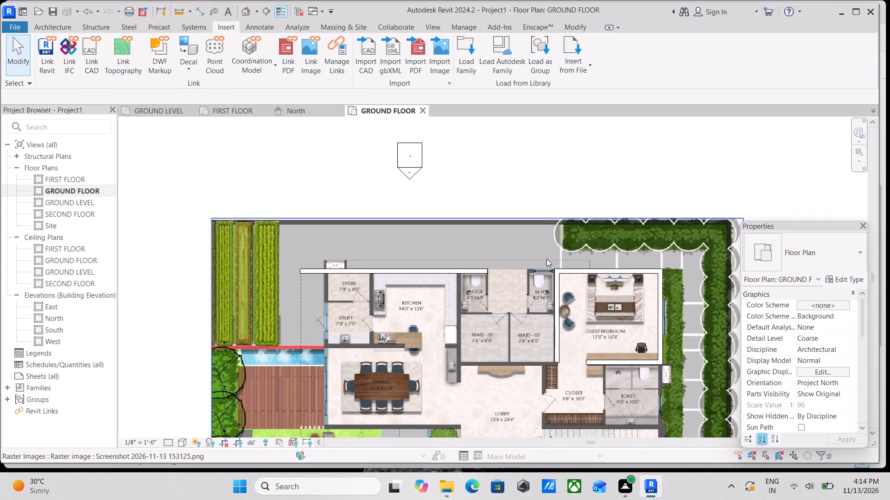
Set the top constraint of the four guest bedroom walls and the kitchen's north wall to Up to level: FIRST FLOOR.
{"action": "left_click", "coordinate": [619, 269], "text": "ctrl"}
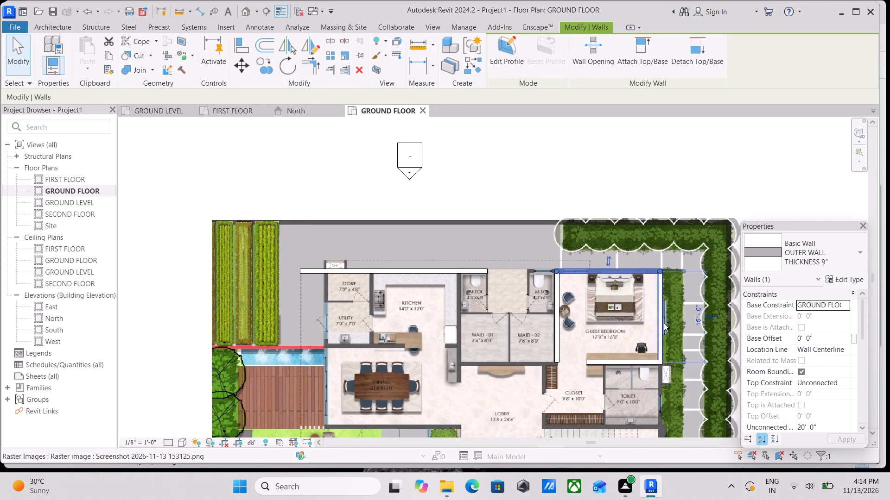
{"action": "left_click", "coordinate": [662, 326], "text": "ctrl"}
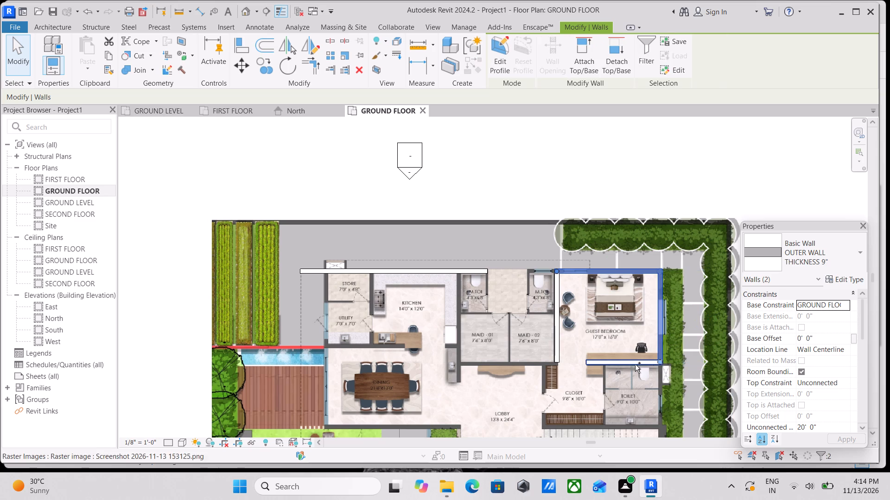
{"action": "left_click", "coordinate": [632, 362], "text": "ctrl"}
{"action": "left_click", "coordinate": [557, 344], "text": "ctrl"}
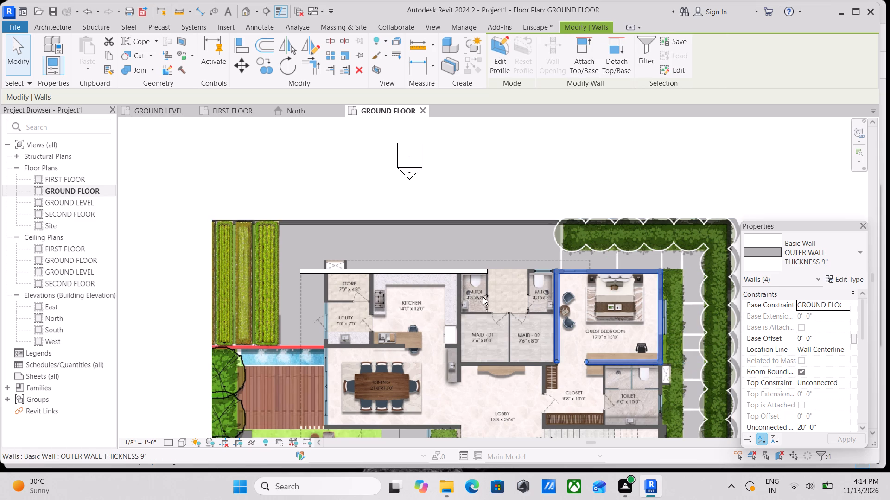
{"action": "left_click", "coordinate": [407, 273], "text": "ctrl"}
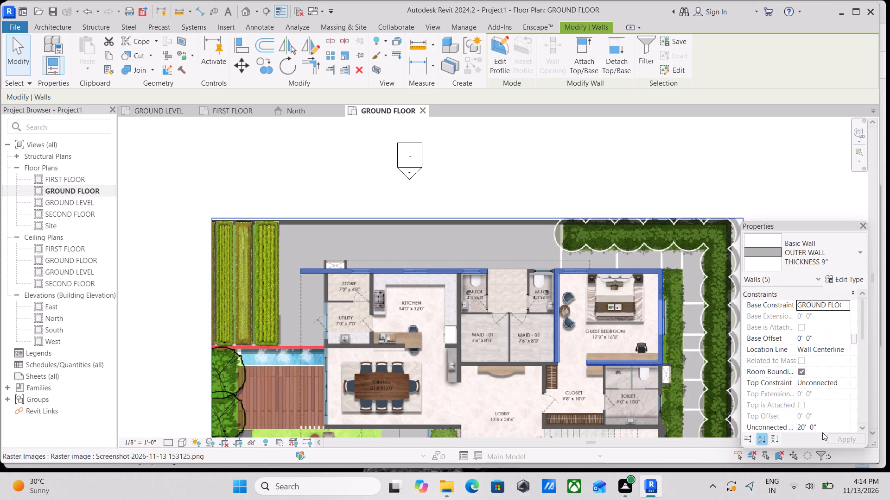
{"action": "scroll", "coordinate": [816, 342], "scroll_direction": "down", "scroll_amount": 1}
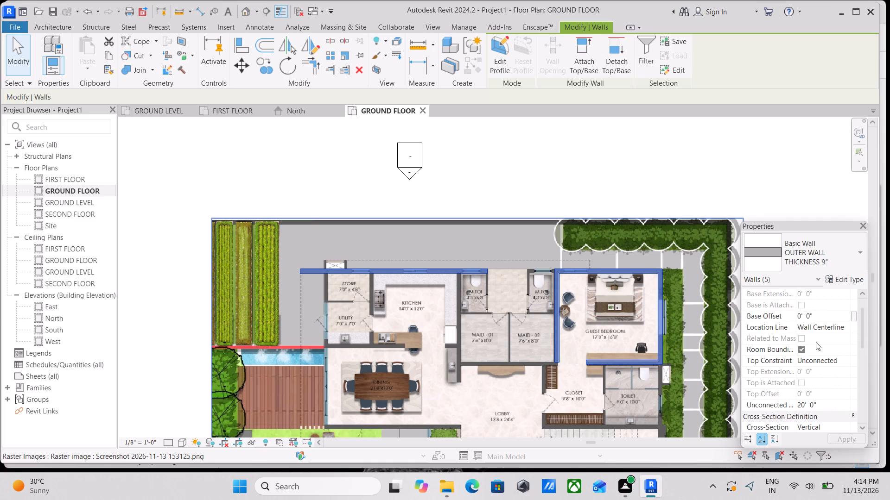
{"action": "left_click", "coordinate": [842, 360]}
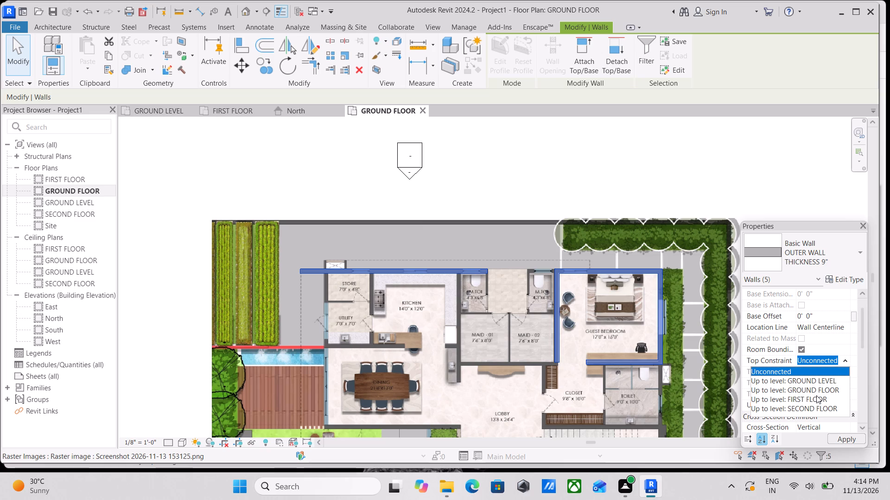
{"action": "left_click", "coordinate": [811, 394]}
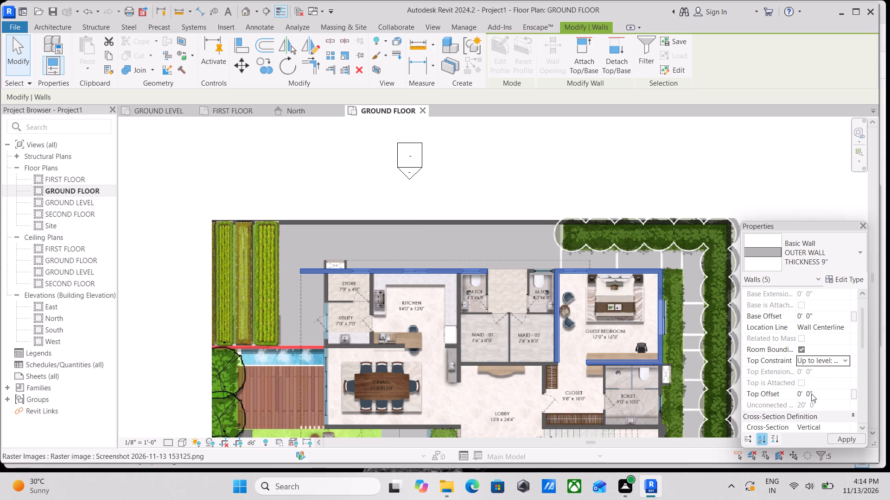
{"action": "left_click", "coordinate": [840, 362]}
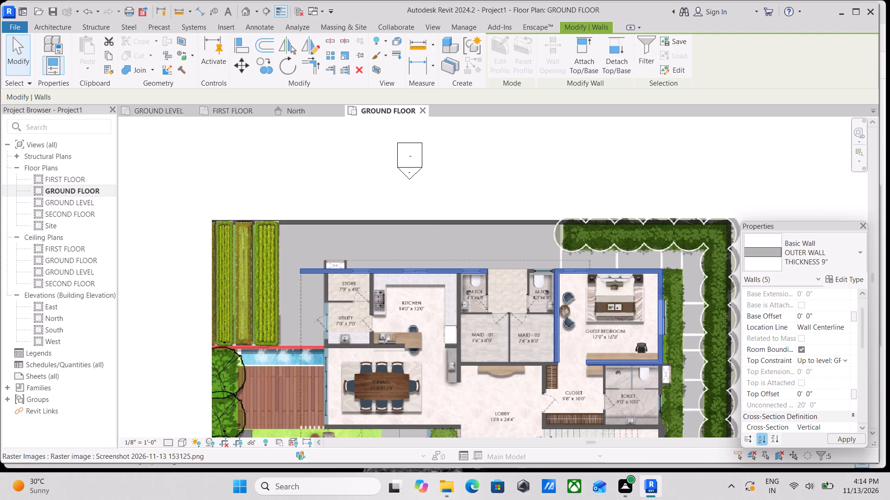
{"action": "left_click", "coordinate": [846, 360]}
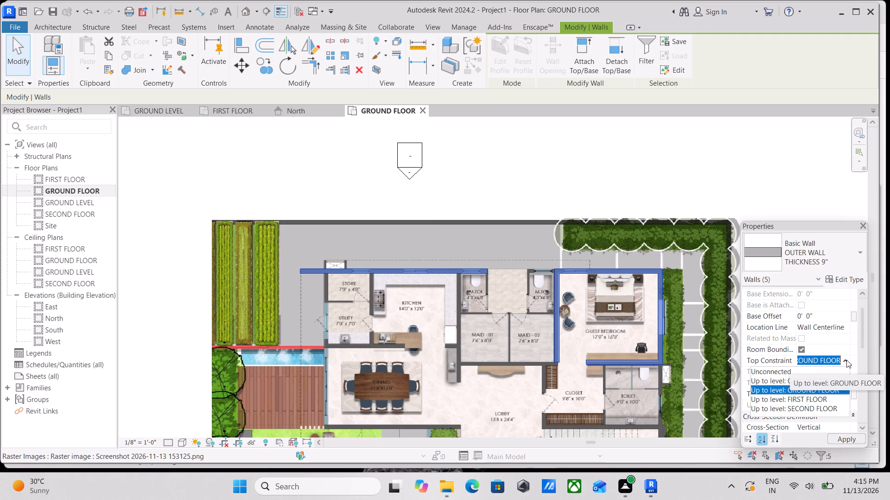
{"action": "left_click", "coordinate": [846, 360]}
{"action": "left_click", "coordinate": [846, 360]}
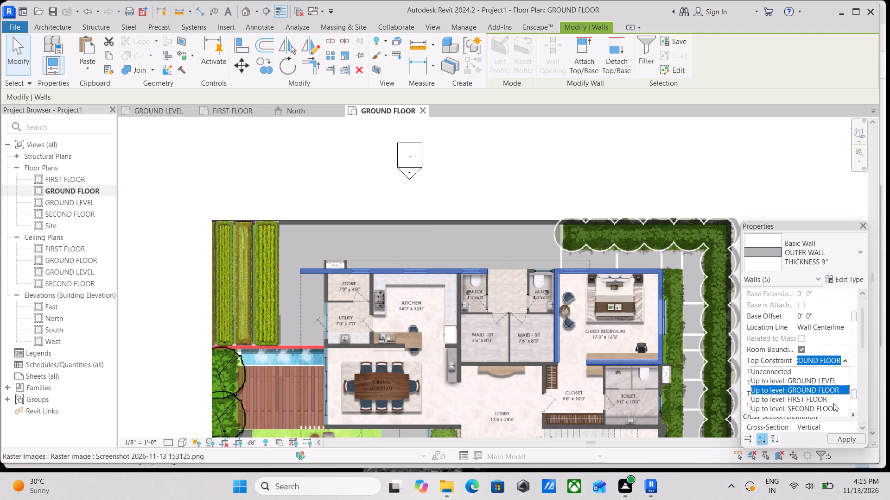
{"action": "left_click", "coordinate": [791, 400]}
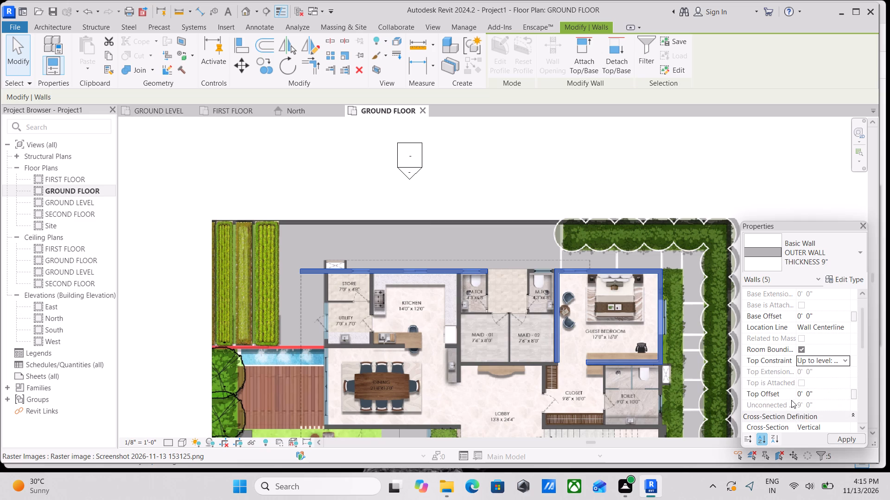
{"action": "scroll", "coordinate": [811, 338], "scroll_direction": "up", "scroll_amount": 5}
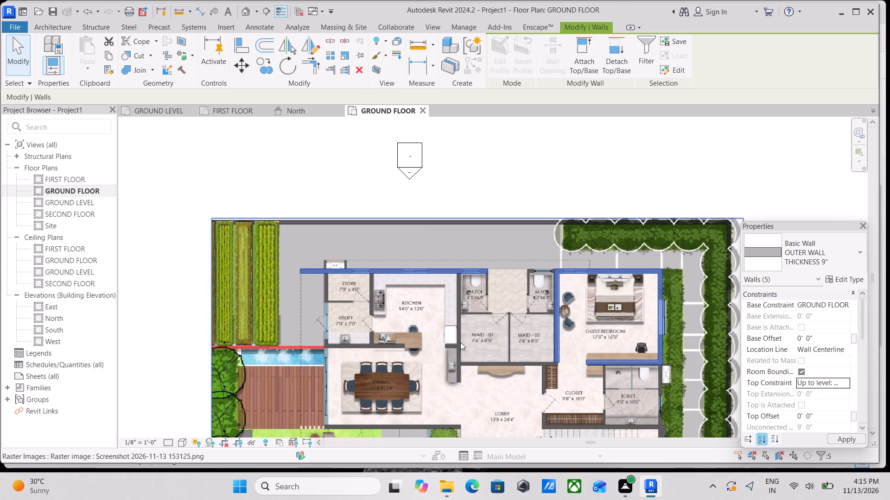
{"action": "scroll", "coordinate": [369, 330], "scroll_direction": "up", "scroll_amount": 2}
{"action": "key", "text": "Escape"}
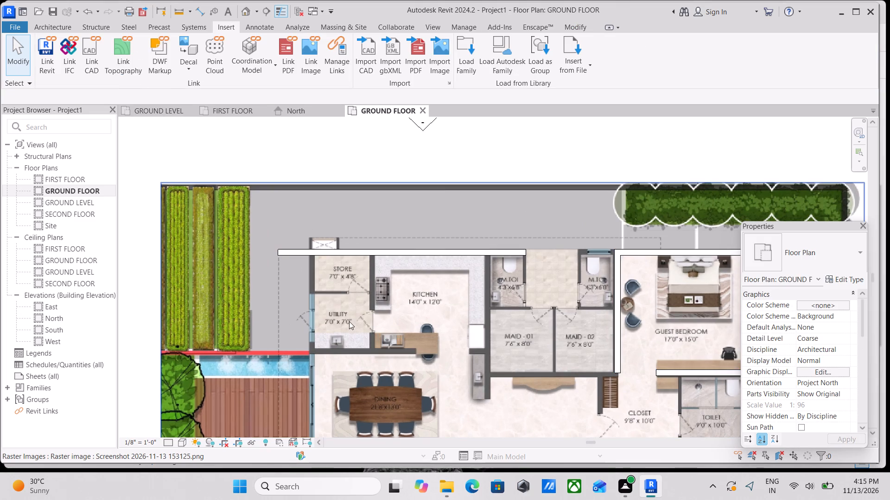
Draw an OUTER WALL THICKNESS 9" wall about 26' long from the north wall along the west side of the store, utility and dining.
{"action": "scroll", "coordinate": [349, 321], "scroll_direction": "up", "scroll_amount": 3}
{"action": "scroll", "coordinate": [349, 321], "scroll_direction": "down", "scroll_amount": 2}
{"action": "middle_click_drag", "start_coordinate": [349, 321], "coordinate": [369, 364]}
{"action": "scroll", "coordinate": [369, 364], "scroll_direction": "up", "scroll_amount": 3}
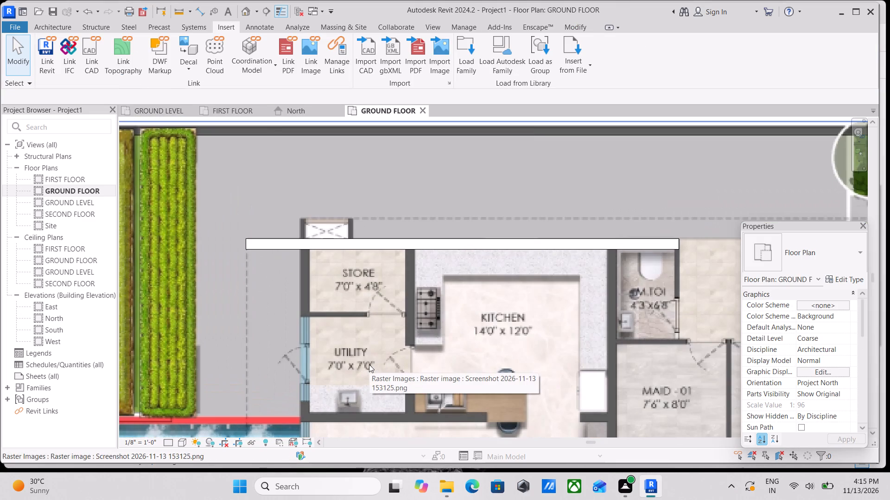
{"action": "scroll", "coordinate": [369, 364], "scroll_direction": "up", "scroll_amount": 2}
{"action": "type", "text": "WA"}
{"action": "scroll", "coordinate": [280, 203], "scroll_direction": "up", "scroll_amount": 2}
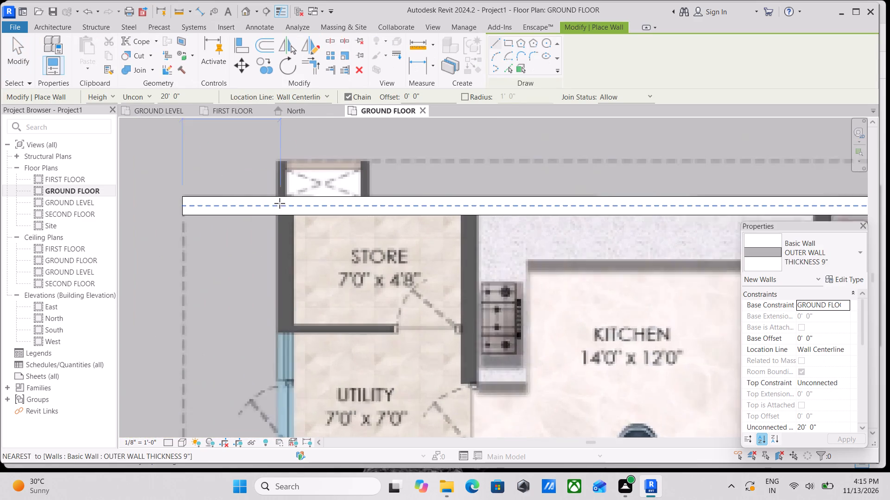
{"action": "scroll", "coordinate": [280, 203], "scroll_direction": "up", "scroll_amount": 1}
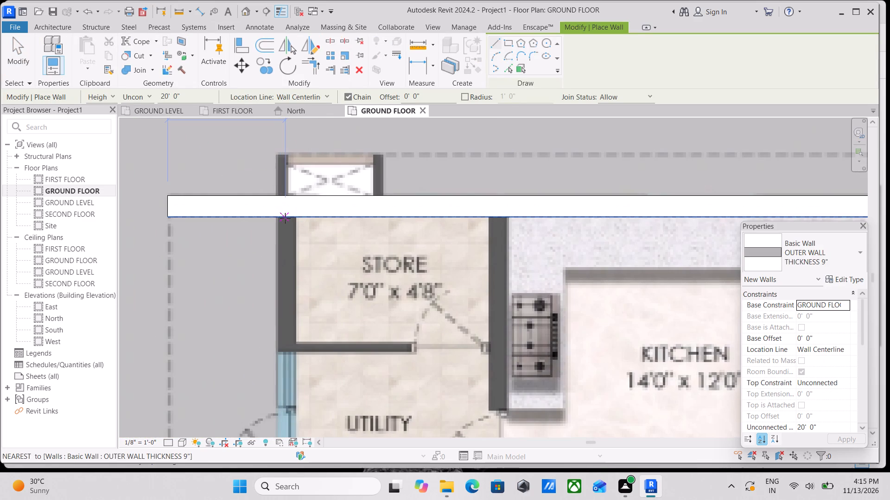
{"action": "left_click", "coordinate": [286, 219]}
{"action": "scroll", "coordinate": [287, 302], "scroll_direction": "down", "scroll_amount": 1}
{"action": "middle_click_drag", "start_coordinate": [283, 301], "coordinate": [273, 222]}
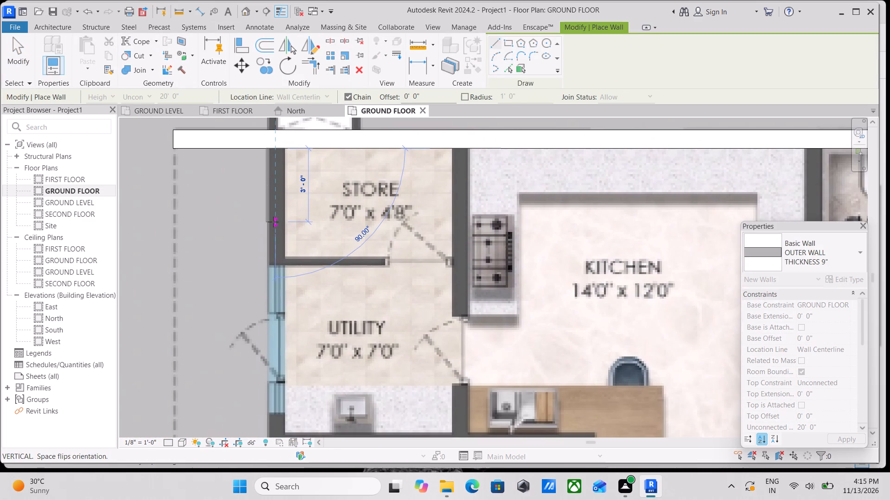
{"action": "scroll", "coordinate": [278, 272], "scroll_direction": "down", "scroll_amount": 2}
{"action": "middle_click_drag", "start_coordinate": [278, 273], "coordinate": [287, 224]}
{"action": "scroll", "coordinate": [281, 310], "scroll_direction": "down", "scroll_amount": 1}
{"action": "middle_click_drag", "start_coordinate": [281, 310], "coordinate": [271, 268]}
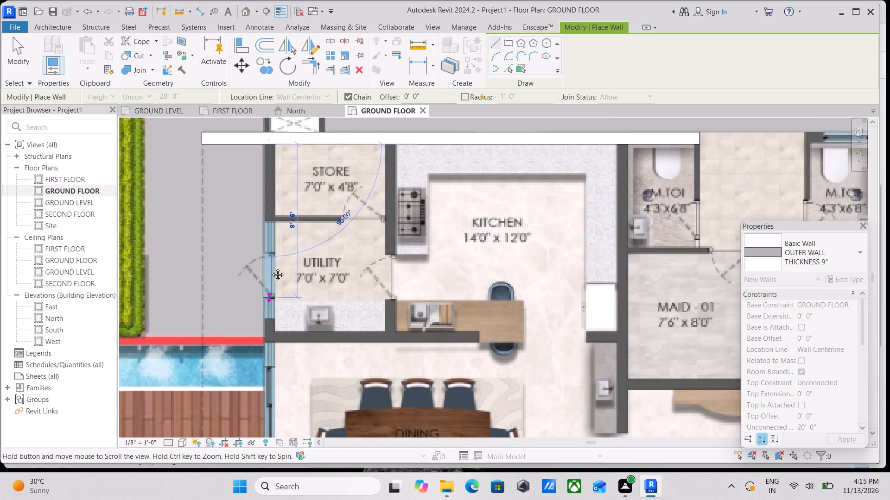
{"action": "middle_click_drag", "start_coordinate": [271, 268], "coordinate": [282, 242]}
{"action": "scroll", "coordinate": [290, 323], "scroll_direction": "down", "scroll_amount": 2}
{"action": "middle_click_drag", "start_coordinate": [290, 323], "coordinate": [305, 250]}
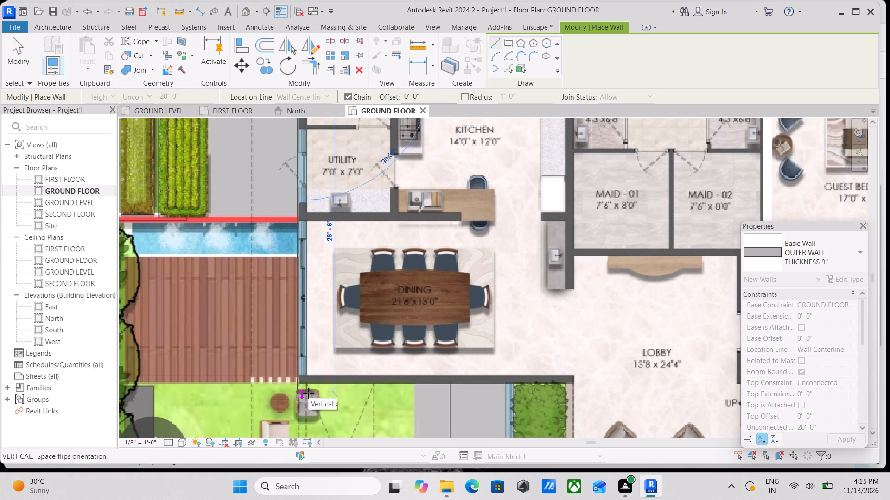
{"action": "scroll", "coordinate": [306, 381], "scroll_direction": "up", "scroll_amount": 7}
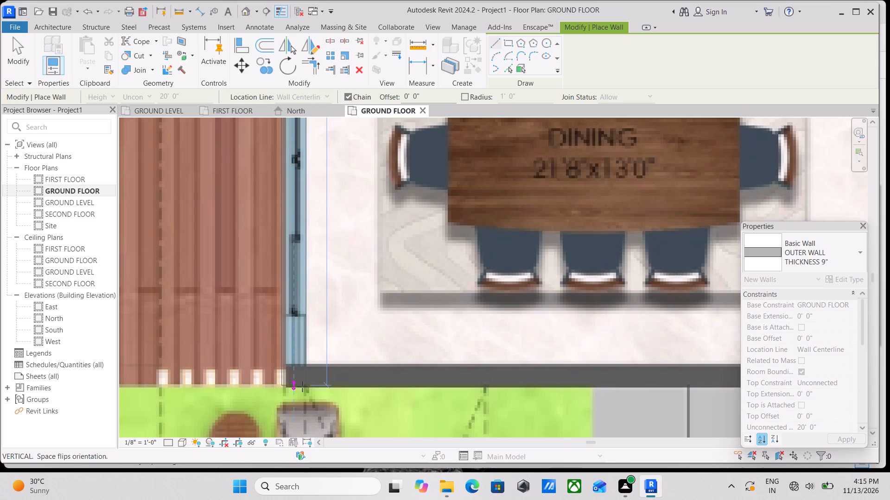
{"action": "scroll", "coordinate": [302, 386], "scroll_direction": "up", "scroll_amount": 4}
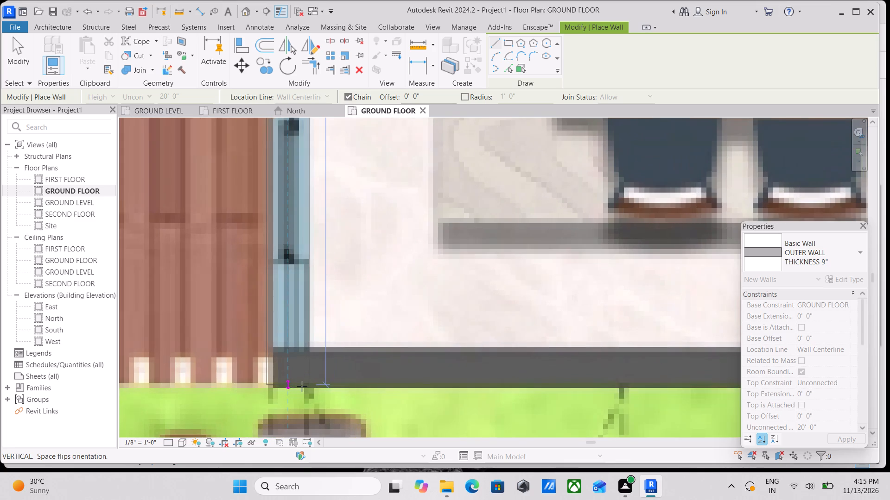
{"action": "scroll", "coordinate": [302, 386], "scroll_direction": "up", "scroll_amount": 1}
{"action": "left_click", "coordinate": [303, 388]}
{"action": "scroll", "coordinate": [303, 388], "scroll_direction": "down", "scroll_amount": 4}
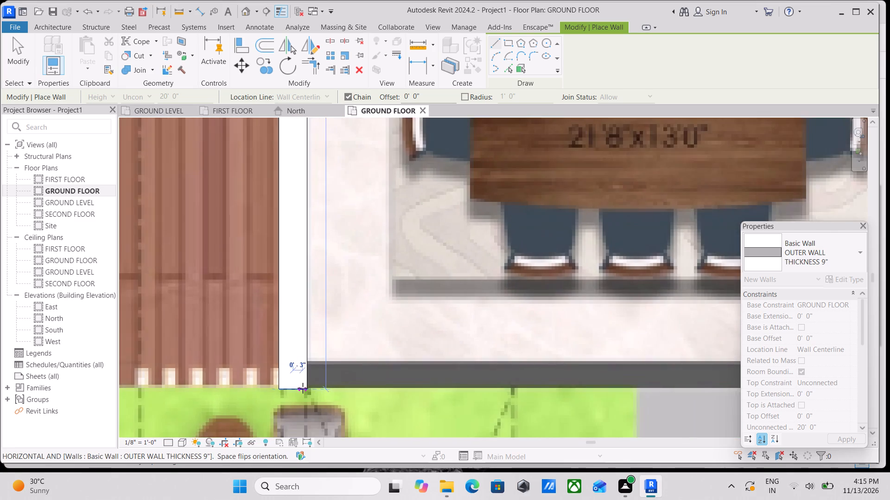
{"action": "scroll", "coordinate": [303, 388], "scroll_direction": "down", "scroll_amount": 9}
{"action": "key", "text": "Escape"}
{"action": "key", "text": "Escape"}
{"action": "key", "text": "Escape"}
{"action": "scroll", "coordinate": [303, 388], "scroll_direction": "down", "scroll_amount": 2}
{"action": "scroll", "coordinate": [342, 351], "scroll_direction": "down", "scroll_amount": 5}
{"action": "middle_click_drag", "start_coordinate": [342, 351], "coordinate": [346, 363]}
{"action": "scroll", "coordinate": [328, 240], "scroll_direction": "up", "scroll_amount": 7}
{"action": "key", "text": "Escape"}
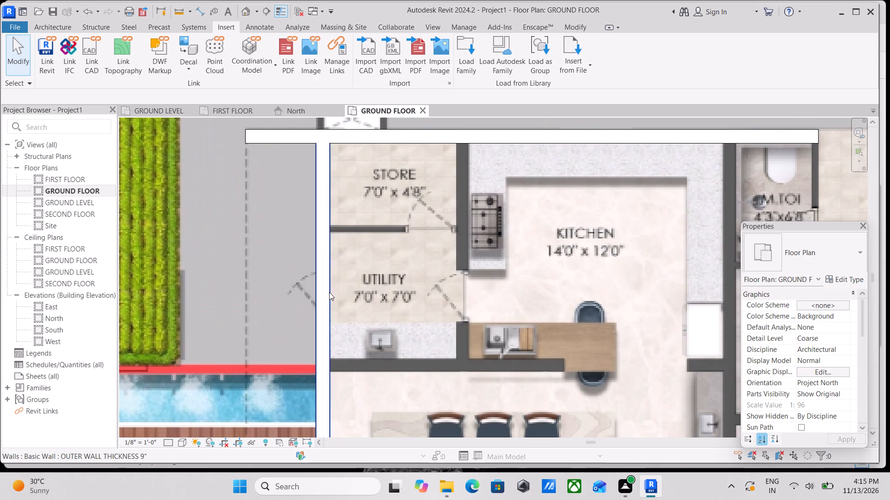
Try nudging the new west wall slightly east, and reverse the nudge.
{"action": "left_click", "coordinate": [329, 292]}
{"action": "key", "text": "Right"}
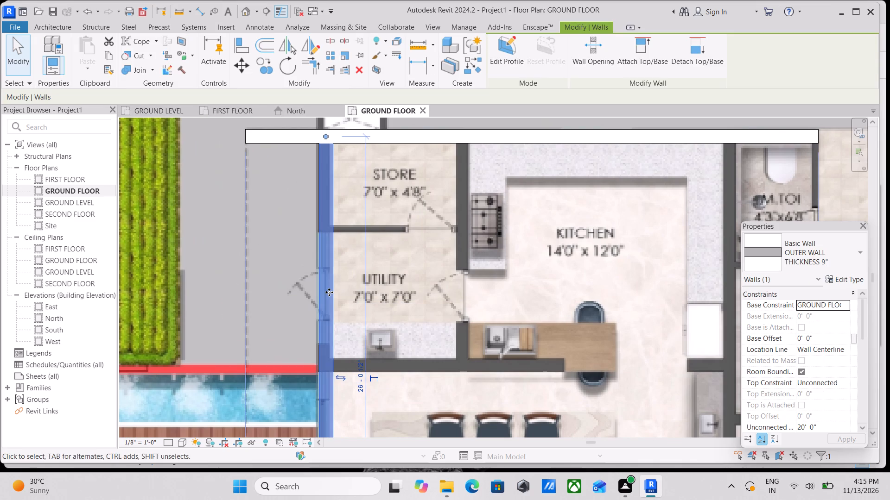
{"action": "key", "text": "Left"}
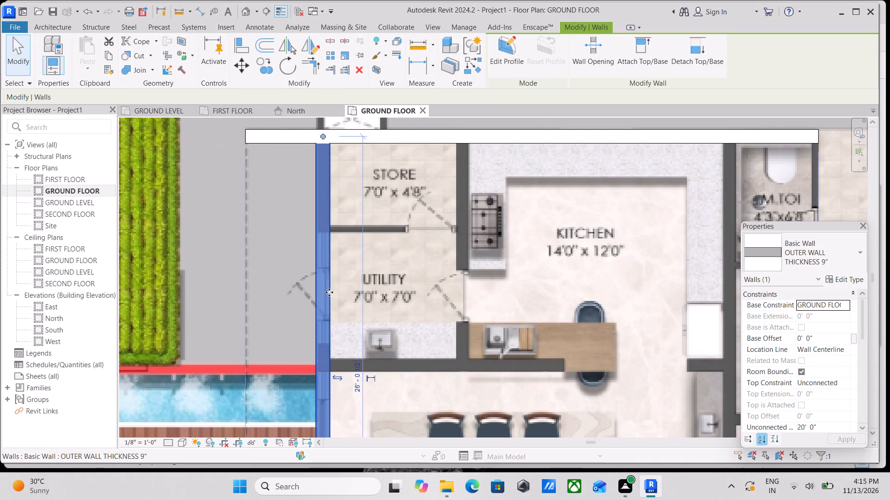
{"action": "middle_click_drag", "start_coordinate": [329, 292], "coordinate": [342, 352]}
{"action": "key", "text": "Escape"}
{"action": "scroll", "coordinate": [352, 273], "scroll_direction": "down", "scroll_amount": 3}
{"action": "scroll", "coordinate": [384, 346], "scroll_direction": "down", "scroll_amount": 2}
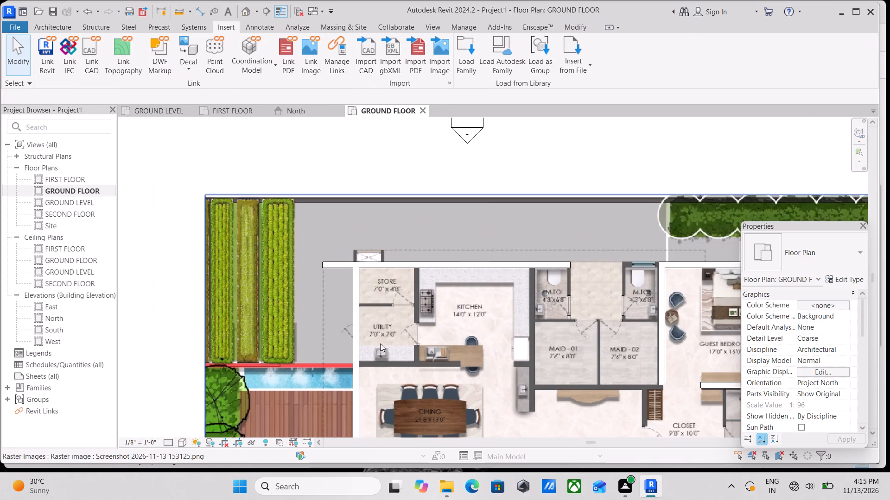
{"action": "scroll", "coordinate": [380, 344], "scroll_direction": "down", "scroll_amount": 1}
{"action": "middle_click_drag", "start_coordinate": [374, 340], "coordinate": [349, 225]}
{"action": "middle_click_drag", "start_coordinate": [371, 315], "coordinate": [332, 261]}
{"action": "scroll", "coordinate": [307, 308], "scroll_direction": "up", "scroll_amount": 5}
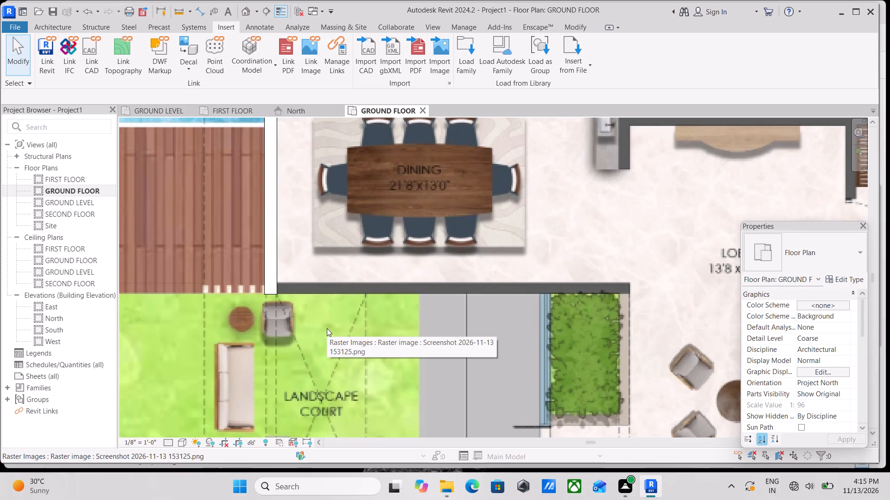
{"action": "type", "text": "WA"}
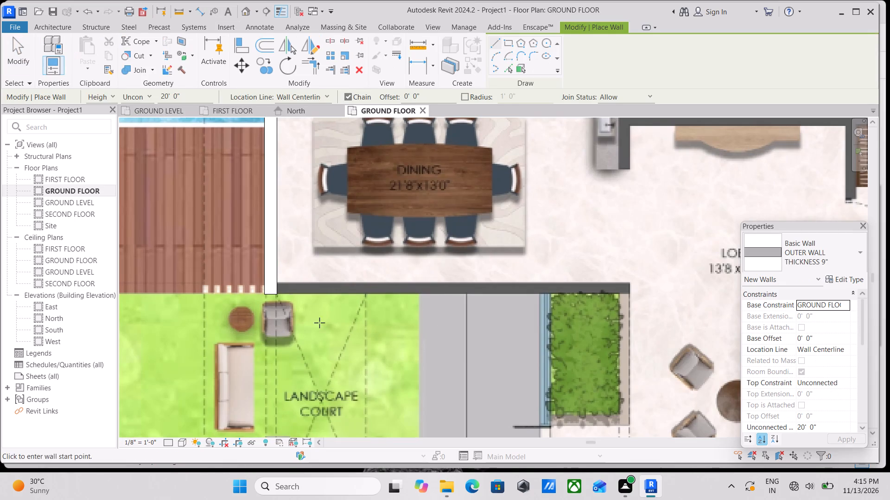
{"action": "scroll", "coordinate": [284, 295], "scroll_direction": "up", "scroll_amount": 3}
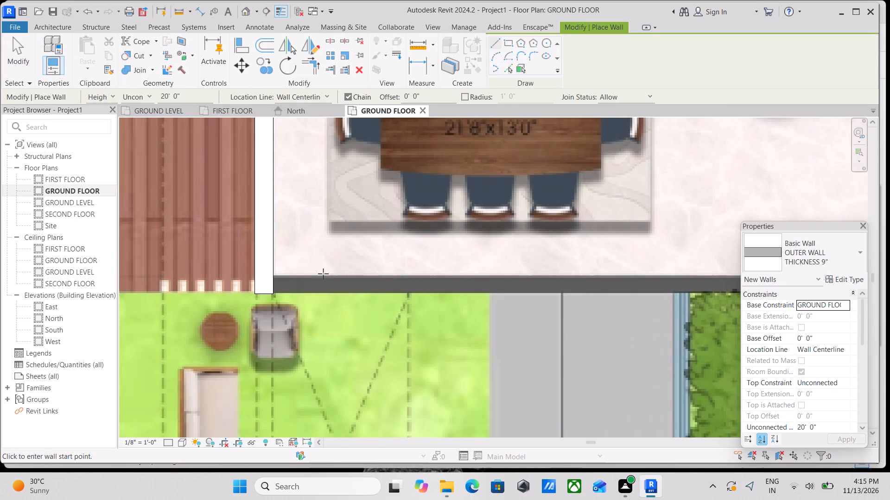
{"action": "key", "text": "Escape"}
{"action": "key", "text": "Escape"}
Set the top constraint of the west wall beside the store, utility and dining to Up to level: FIRST FLOOR.
{"action": "left_click", "coordinate": [266, 268]}
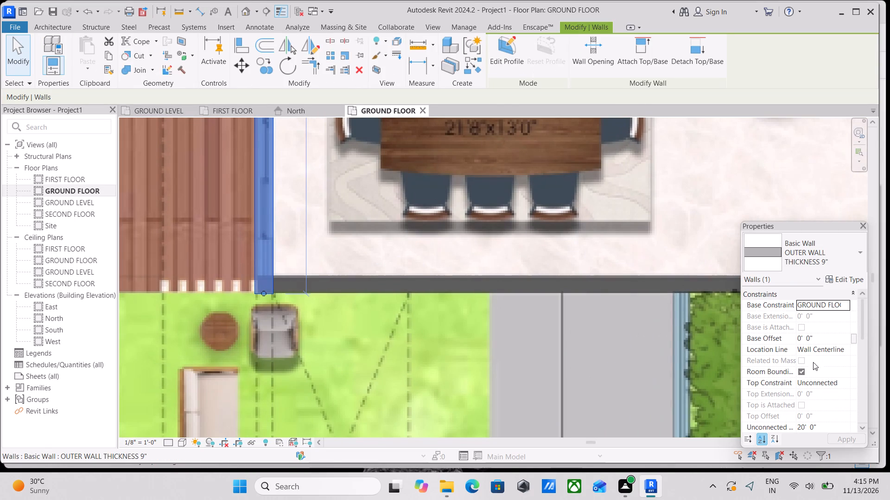
{"action": "scroll", "coordinate": [452, 337], "scroll_direction": "down", "scroll_amount": 4}
{"action": "middle_click_drag", "start_coordinate": [451, 337], "coordinate": [460, 465]}
{"action": "key", "text": "Escape"}
{"action": "scroll", "coordinate": [379, 258], "scroll_direction": "down", "scroll_amount": 2}
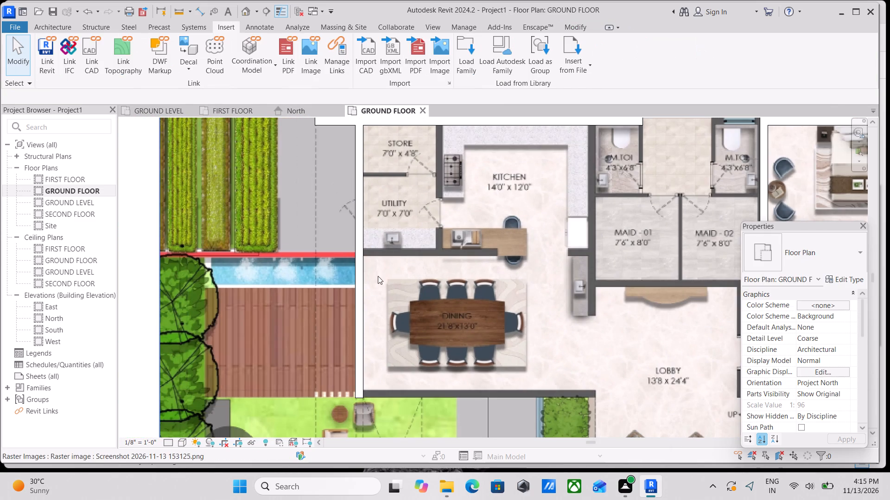
{"action": "left_click", "coordinate": [360, 309]}
{"action": "left_click", "coordinate": [842, 383]}
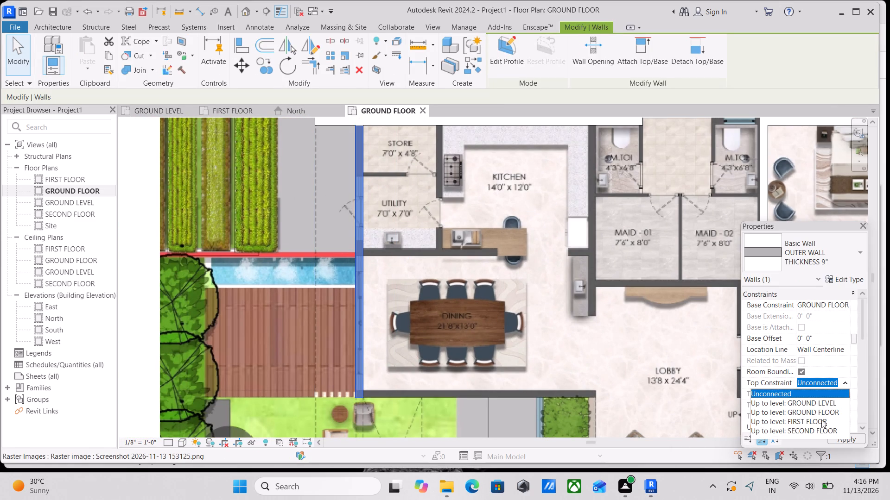
{"action": "left_click", "coordinate": [821, 420]}
{"action": "scroll", "coordinate": [442, 264], "scroll_direction": "down", "scroll_amount": 2}
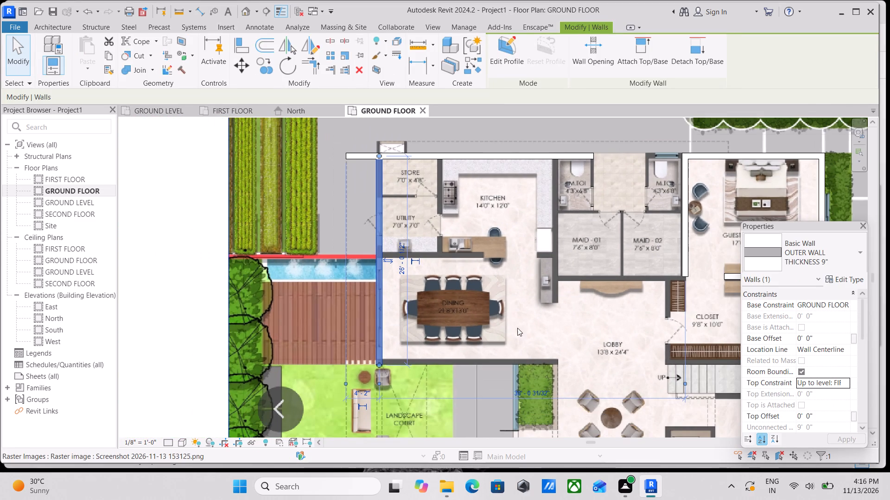
{"action": "key", "text": "Escape"}
{"action": "scroll", "coordinate": [517, 328], "scroll_direction": "up", "scroll_amount": 2}
{"action": "middle_click_drag", "start_coordinate": [399, 214], "coordinate": [423, 371]}
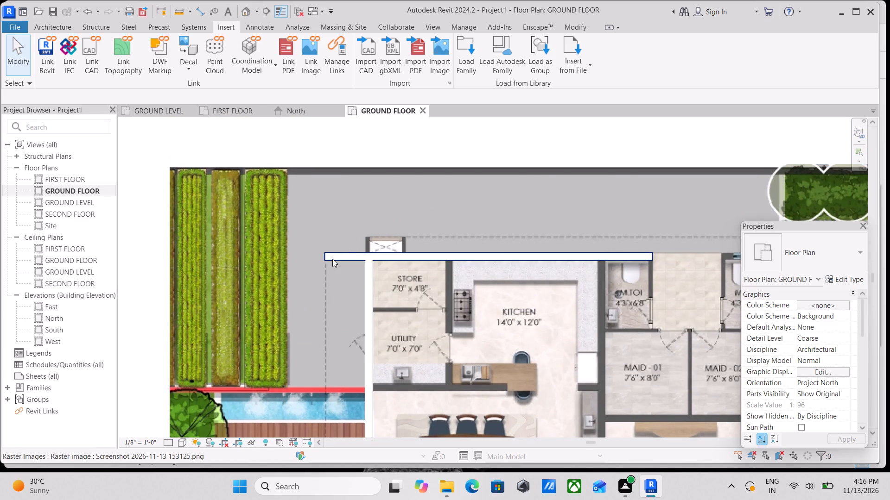
{"action": "left_click", "coordinate": [332, 259]}
{"action": "key", "text": "Escape"}
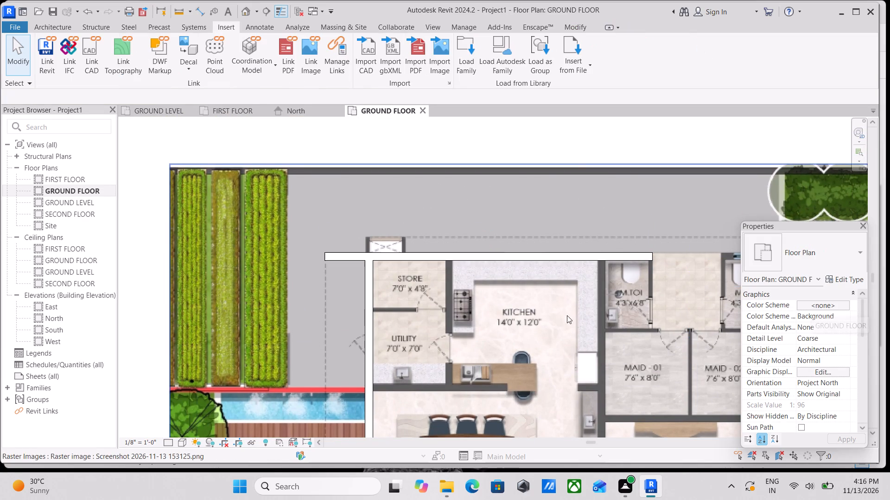
{"action": "left_click", "coordinate": [364, 334]}
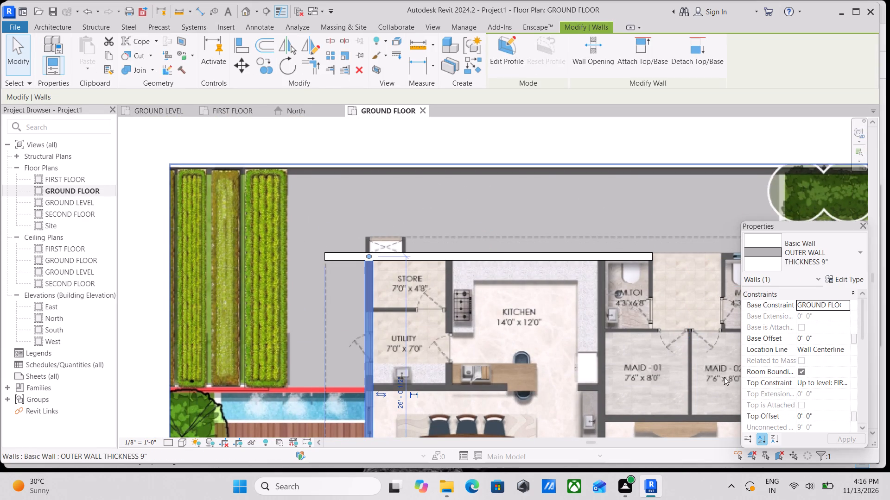
{"action": "key", "text": "Escape"}
Draw an OUTER WALL THICKNESS 9" wall about 22' 2" long along the dining's south side to the west wall, top constraint Up to level: FIRST FLOOR.
{"action": "scroll", "coordinate": [485, 359], "scroll_direction": "down", "scroll_amount": 3}
{"action": "middle_click_drag", "start_coordinate": [474, 354], "coordinate": [453, 318]}
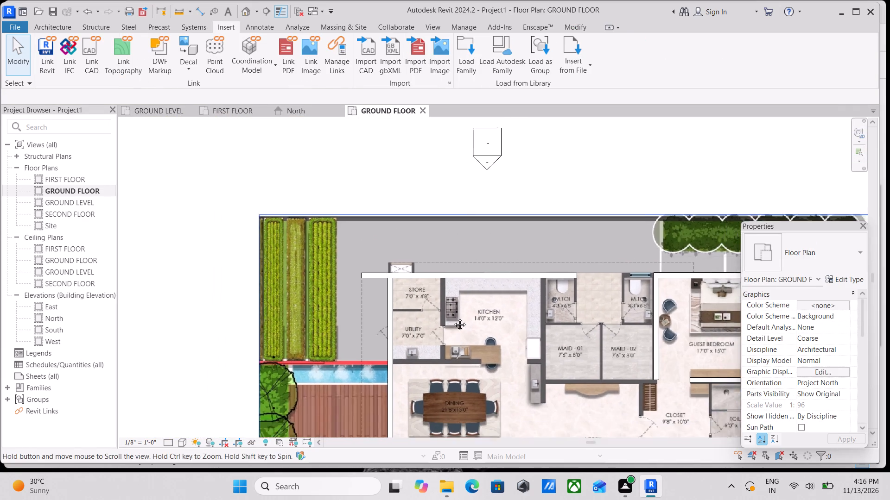
{"action": "scroll", "coordinate": [449, 303], "scroll_direction": "down", "scroll_amount": 1}
{"action": "middle_click_drag", "start_coordinate": [453, 318], "coordinate": [445, 240]}
{"action": "scroll", "coordinate": [454, 288], "scroll_direction": "up", "scroll_amount": 3}
{"action": "middle_click_drag", "start_coordinate": [431, 312], "coordinate": [436, 275]}
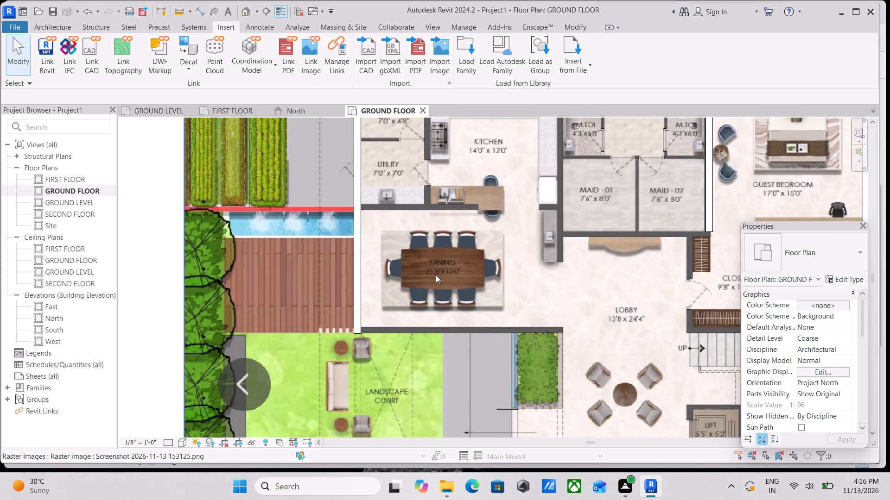
{"action": "type", "text": "WA"}
{"action": "scroll", "coordinate": [595, 319], "scroll_direction": "up", "scroll_amount": 7}
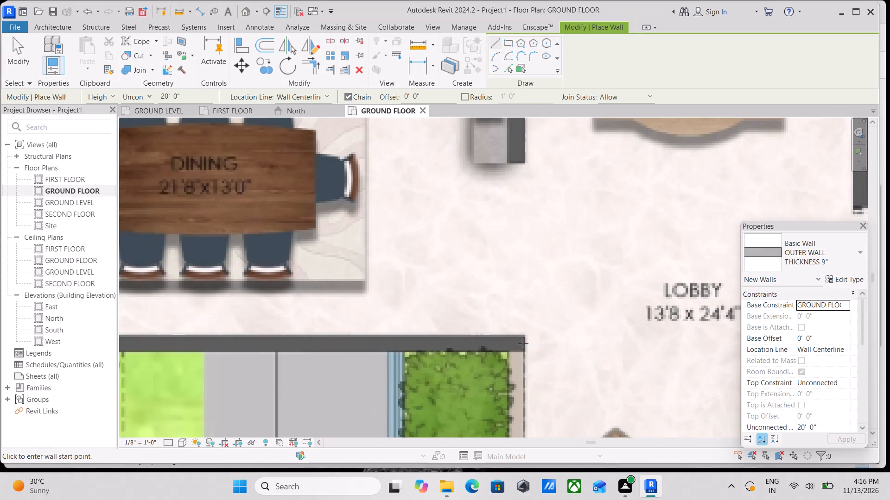
{"action": "left_click", "coordinate": [525, 343]}
{"action": "middle_click_drag", "start_coordinate": [456, 344], "coordinate": [554, 315]}
{"action": "scroll", "coordinate": [496, 313], "scroll_direction": "down", "scroll_amount": 1}
{"action": "middle_click_drag", "start_coordinate": [496, 313], "coordinate": [578, 312]}
{"action": "key", "text": "Escape"}
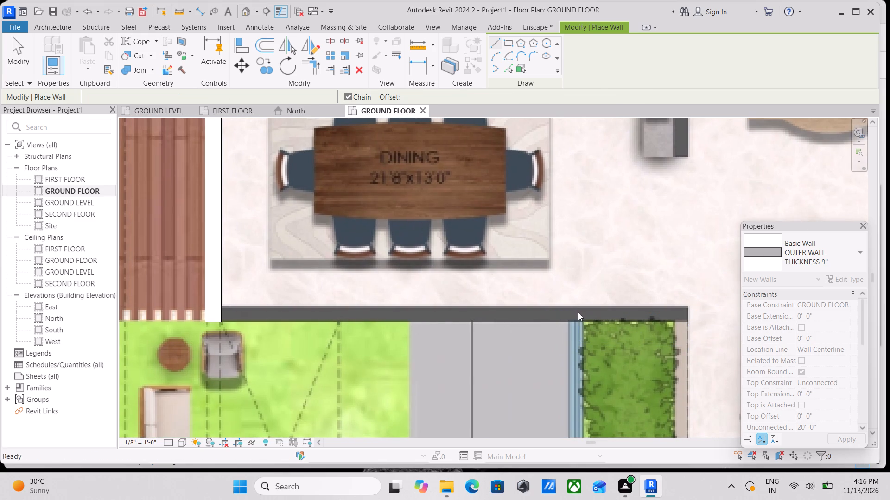
{"action": "scroll", "coordinate": [809, 412], "scroll_direction": "down", "scroll_amount": 1}
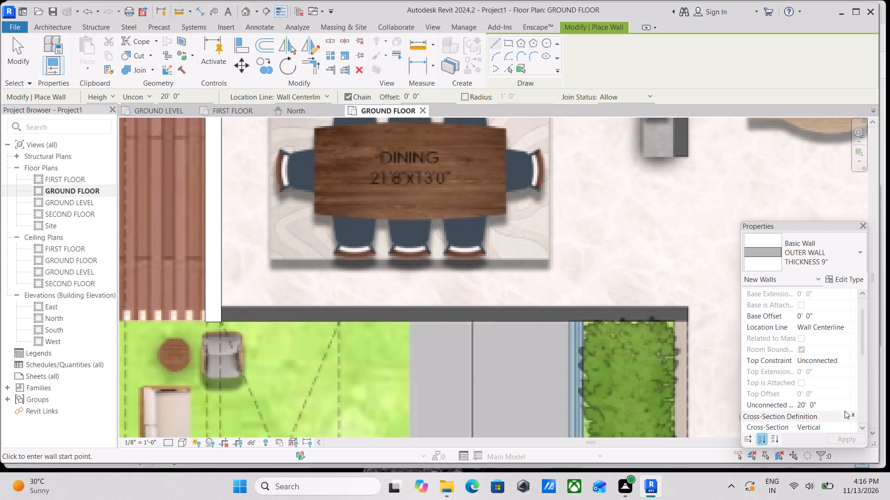
{"action": "left_click", "coordinate": [845, 406]}
{"action": "left_click", "coordinate": [841, 363]}
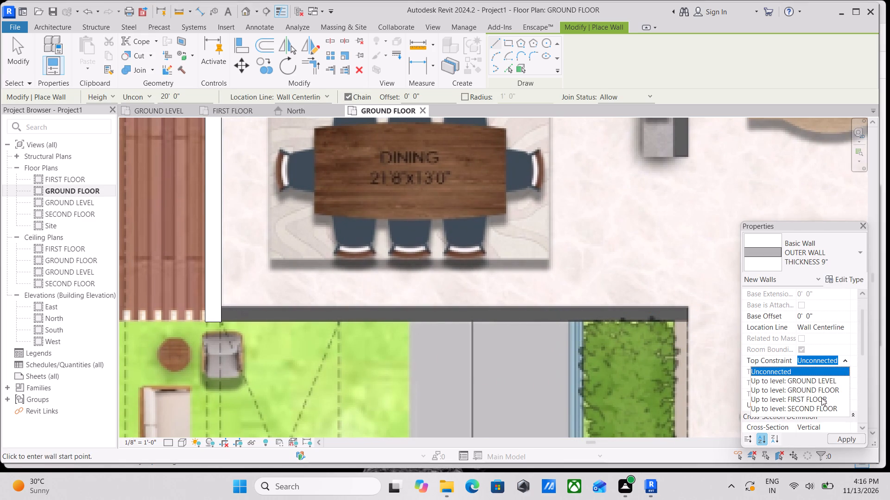
{"action": "left_click", "coordinate": [821, 398]}
{"action": "scroll", "coordinate": [695, 325], "scroll_direction": "up", "scroll_amount": 5}
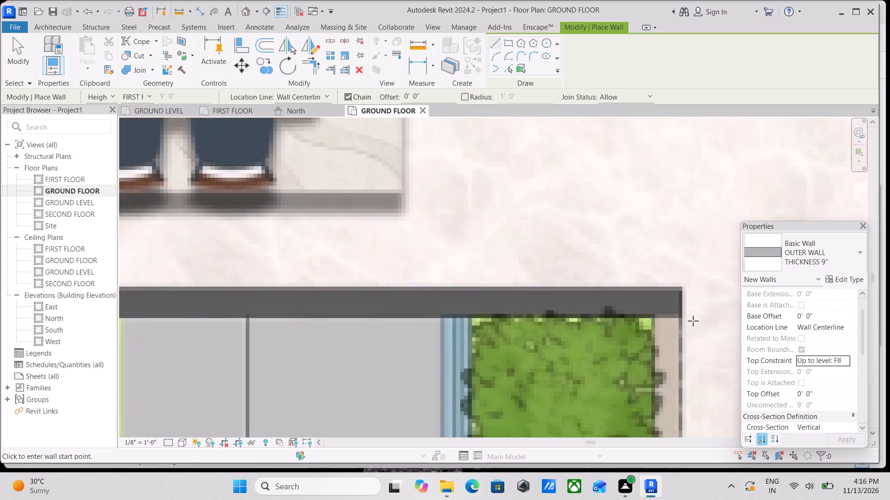
{"action": "scroll", "coordinate": [693, 321], "scroll_direction": "up", "scroll_amount": 1}
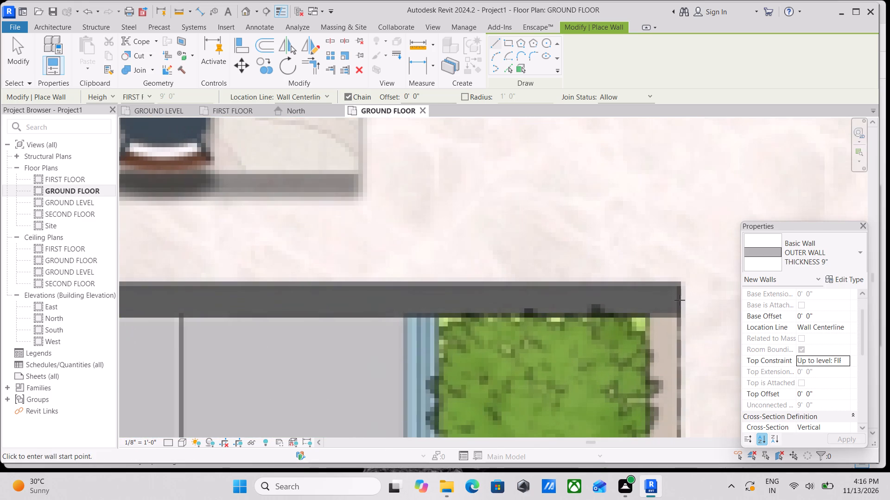
{"action": "left_click", "coordinate": [680, 300]}
{"action": "middle_click_drag", "start_coordinate": [560, 300], "coordinate": [651, 304]}
{"action": "scroll", "coordinate": [563, 291], "scroll_direction": "down", "scroll_amount": 2}
{"action": "middle_click_drag", "start_coordinate": [564, 294], "coordinate": [717, 293]}
{"action": "scroll", "coordinate": [406, 297], "scroll_direction": "down", "scroll_amount": 2}
{"action": "middle_click_drag", "start_coordinate": [406, 297], "coordinate": [614, 314]}
{"action": "left_click", "coordinate": [349, 315]}
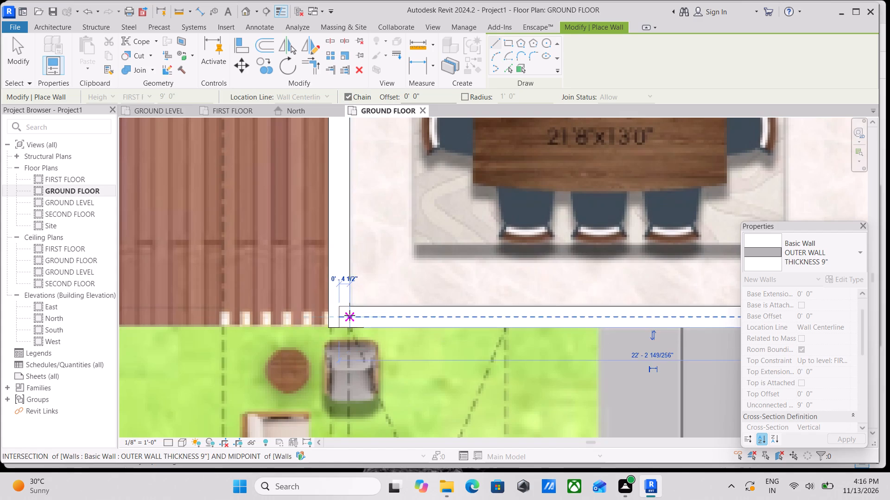
{"action": "key", "text": "Escape"}
{"action": "scroll", "coordinate": [354, 311], "scroll_direction": "down", "scroll_amount": 3}
{"action": "middle_click_drag", "start_coordinate": [355, 308], "coordinate": [226, 228]}
{"action": "key", "text": "Escape"}
Examine the underlay around the landscape court, lobby, drawing room and foyer south of the new dining wall.
{"action": "scroll", "coordinate": [527, 285], "scroll_direction": "down", "scroll_amount": 2}
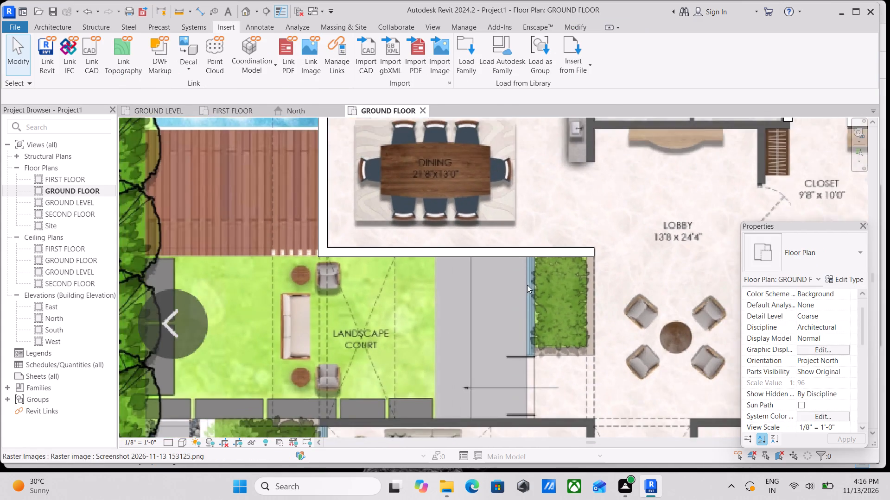
{"action": "scroll", "coordinate": [527, 285], "scroll_direction": "down", "scroll_amount": 1}
{"action": "middle_click_drag", "start_coordinate": [523, 282], "coordinate": [496, 266]}
{"action": "scroll", "coordinate": [496, 266], "scroll_direction": "up", "scroll_amount": 1}
{"action": "scroll", "coordinate": [496, 266], "scroll_direction": "down", "scroll_amount": 4}
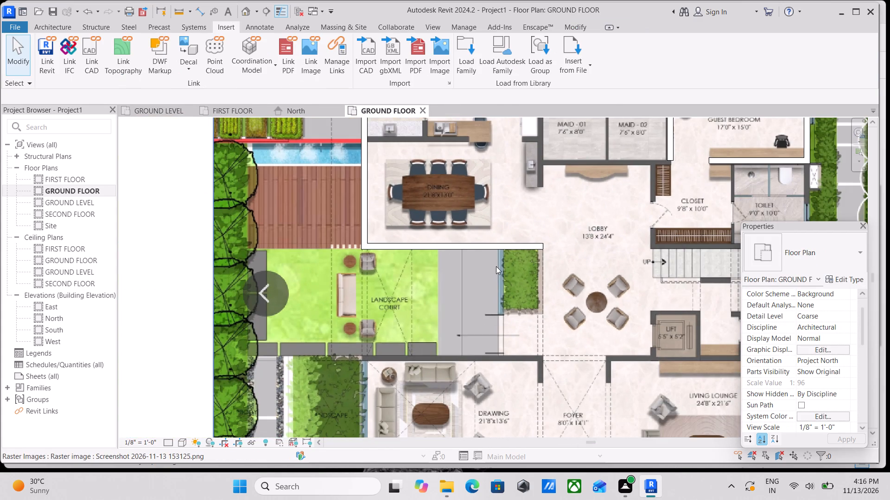
{"action": "scroll", "coordinate": [536, 274], "scroll_direction": "down", "scroll_amount": 2}
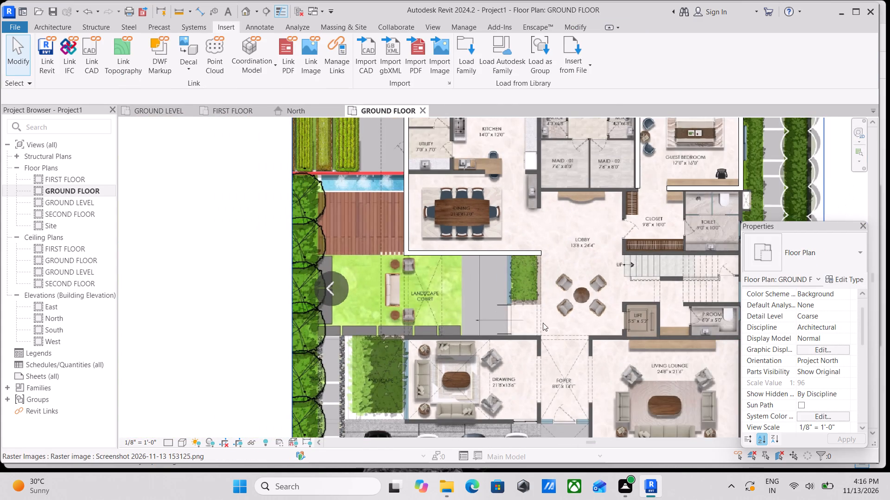
Examine the underlay around the landscape court, the planter beside the lobby, and the drawing room's north wall.
{"action": "scroll", "coordinate": [528, 324], "scroll_direction": "down", "scroll_amount": 1}
{"action": "scroll", "coordinate": [427, 331], "scroll_direction": "up", "scroll_amount": 6}
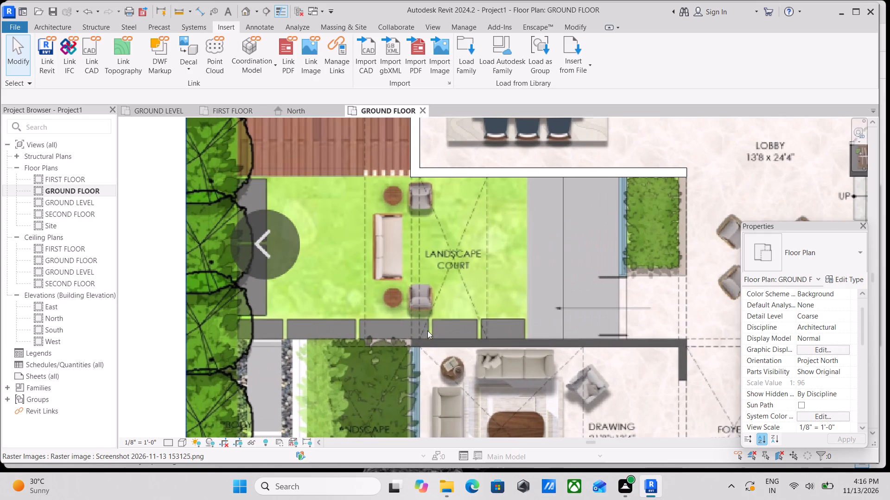
{"action": "scroll", "coordinate": [388, 341], "scroll_direction": "up", "scroll_amount": 3}
{"action": "scroll", "coordinate": [388, 341], "scroll_direction": "down", "scroll_amount": 10}
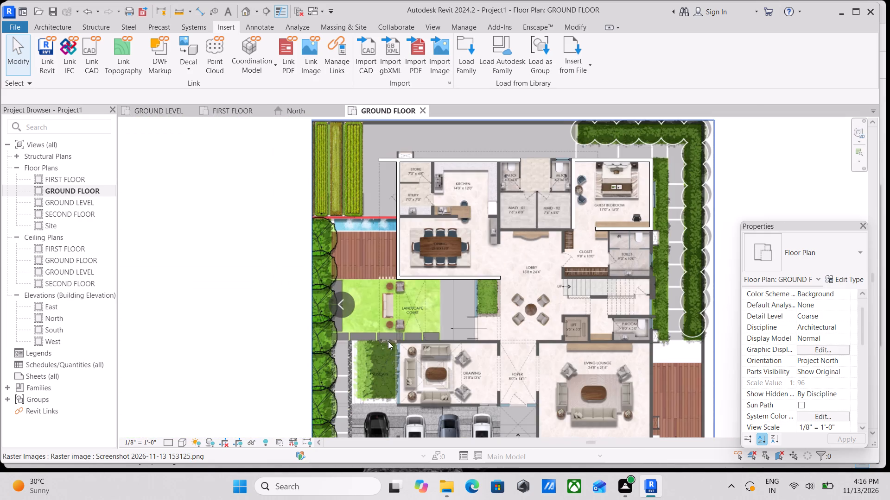
{"action": "scroll", "coordinate": [420, 335], "scroll_direction": "down", "scroll_amount": 3}
{"action": "middle_click_drag", "start_coordinate": [406, 326], "coordinate": [394, 275]}
{"action": "scroll", "coordinate": [400, 318], "scroll_direction": "up", "scroll_amount": 1}
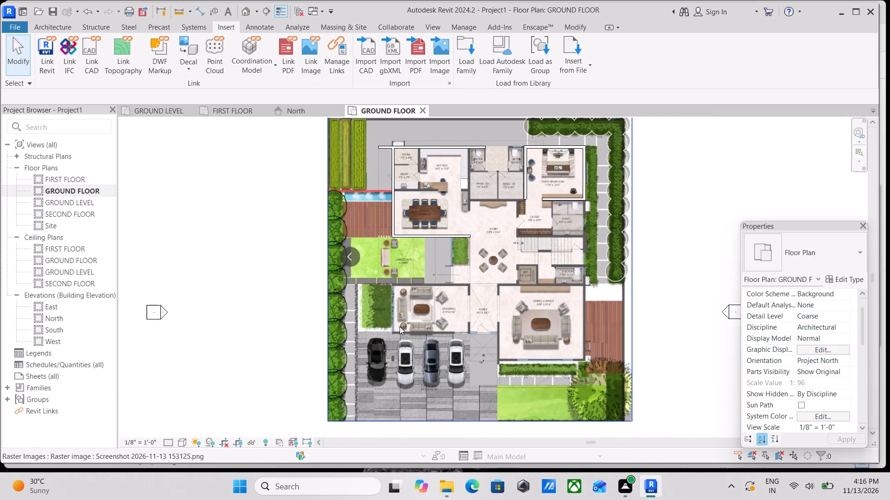
{"action": "scroll", "coordinate": [400, 326], "scroll_direction": "up", "scroll_amount": 2}
{"action": "scroll", "coordinate": [383, 270], "scroll_direction": "up", "scroll_amount": 3}
{"action": "middle_click_drag", "start_coordinate": [385, 276], "coordinate": [406, 336]}
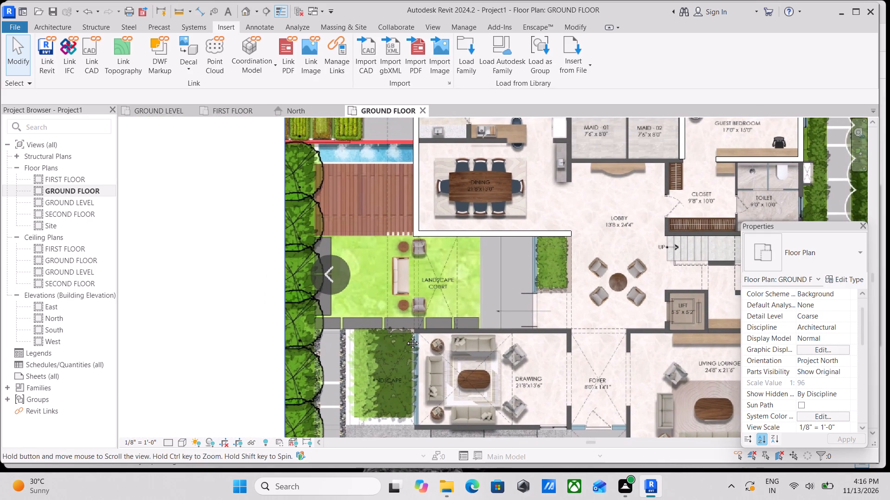
{"action": "middle_click_drag", "start_coordinate": [406, 336], "coordinate": [398, 267]}
{"action": "middle_click_drag", "start_coordinate": [421, 278], "coordinate": [420, 357]}
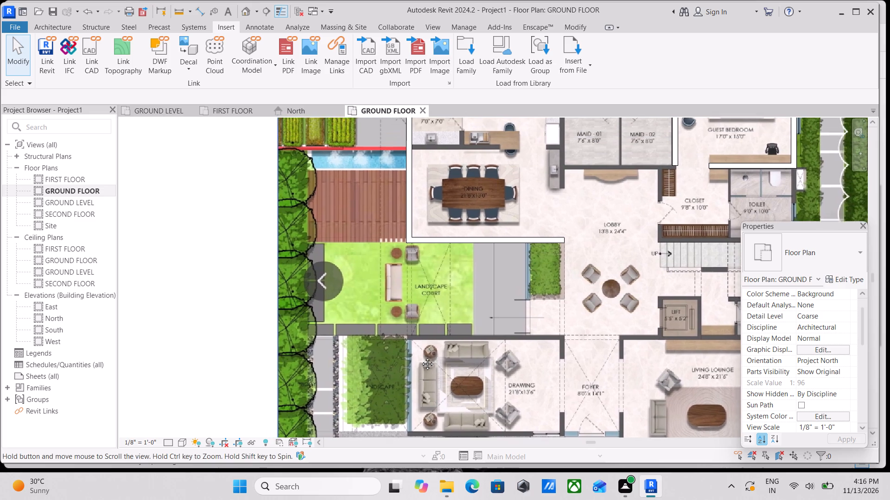
{"action": "middle_click_drag", "start_coordinate": [420, 357], "coordinate": [419, 358]}
{"action": "scroll", "coordinate": [419, 358], "scroll_direction": "up", "scroll_amount": 3}
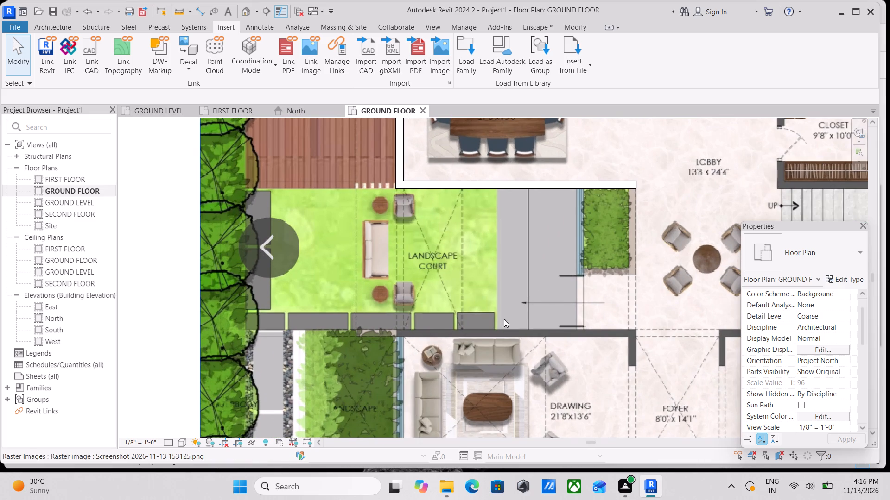
{"action": "scroll", "coordinate": [553, 305], "scroll_direction": "down", "scroll_amount": 2}
{"action": "middle_click_drag", "start_coordinate": [553, 305], "coordinate": [458, 338]}
{"action": "scroll", "coordinate": [521, 257], "scroll_direction": "up", "scroll_amount": 3}
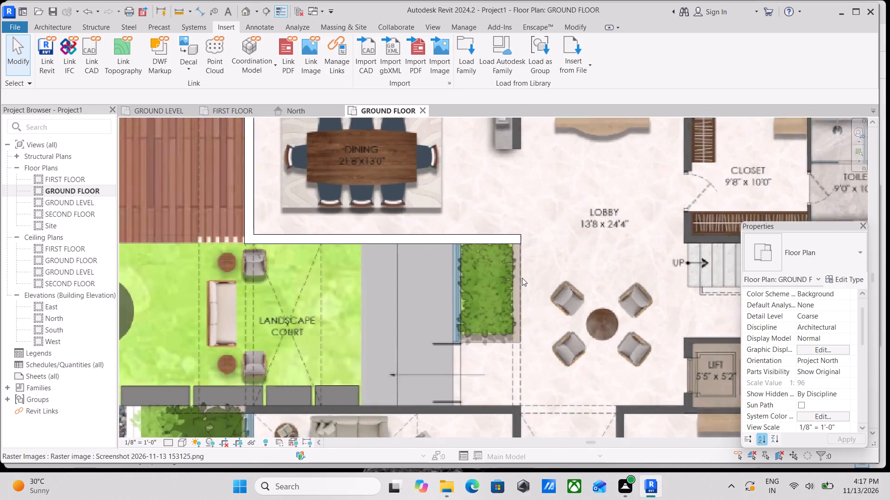
{"action": "scroll", "coordinate": [522, 278], "scroll_direction": "up", "scroll_amount": 5}
{"action": "scroll", "coordinate": [520, 300], "scroll_direction": "down", "scroll_amount": 7}
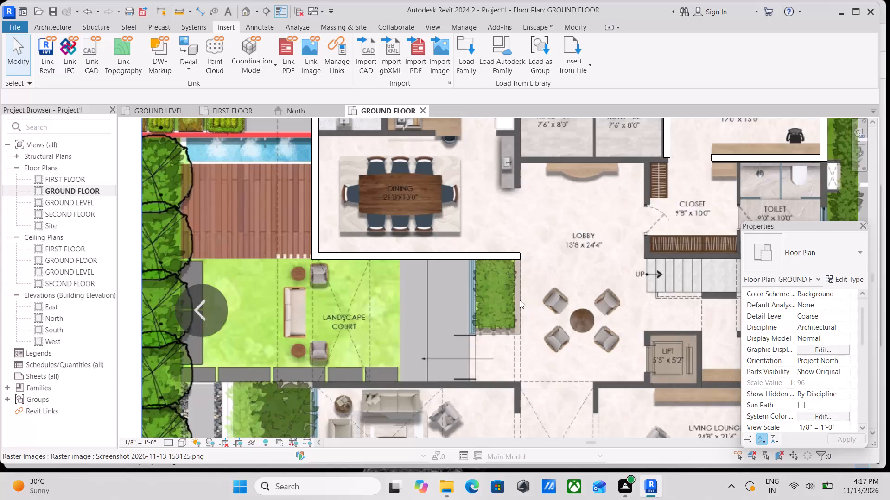
{"action": "scroll", "coordinate": [528, 244], "scroll_direction": "up", "scroll_amount": 2}
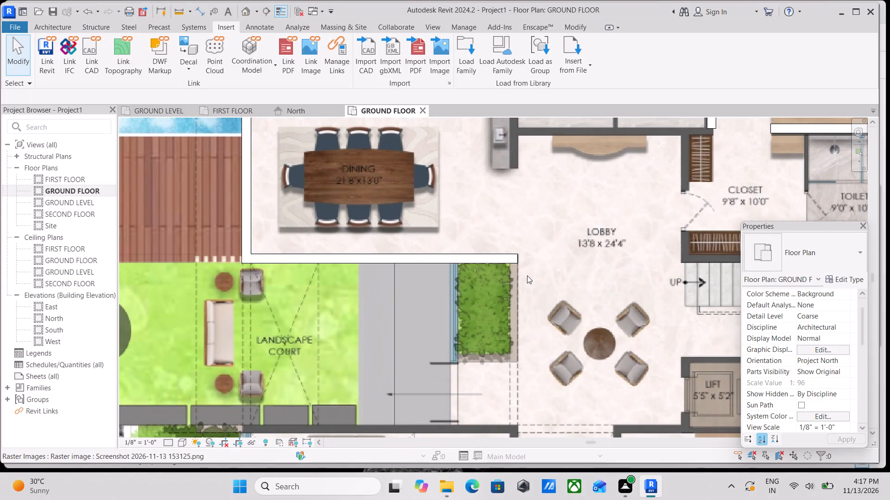
Draw an OUTER WALL THICKNESS 9" wall about 8' 1" long south from the dining wall's east end, between planter and lobby, up to FIRST FLOOR.
{"action": "type", "text": "WA"}
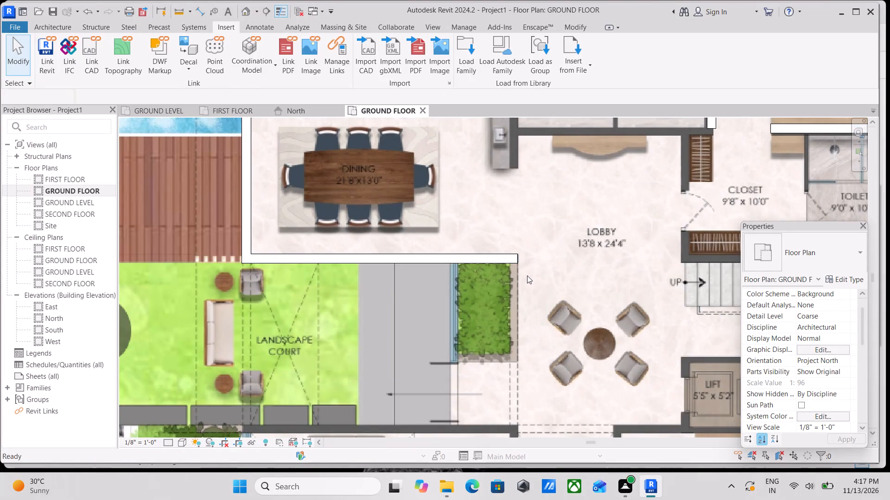
{"action": "scroll", "coordinate": [527, 275], "scroll_direction": "down", "scroll_amount": 5}
{"action": "middle_click_drag", "start_coordinate": [516, 304], "coordinate": [459, 267]}
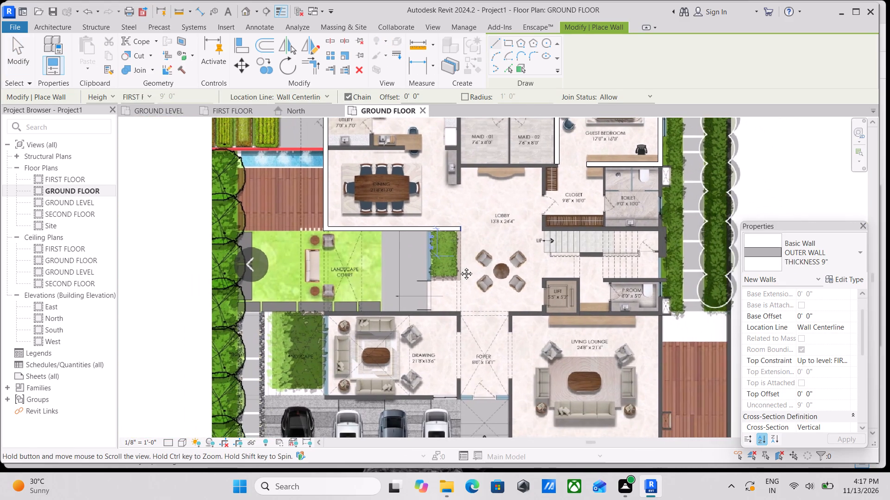
{"action": "middle_click_drag", "start_coordinate": [459, 267], "coordinate": [542, 384]}
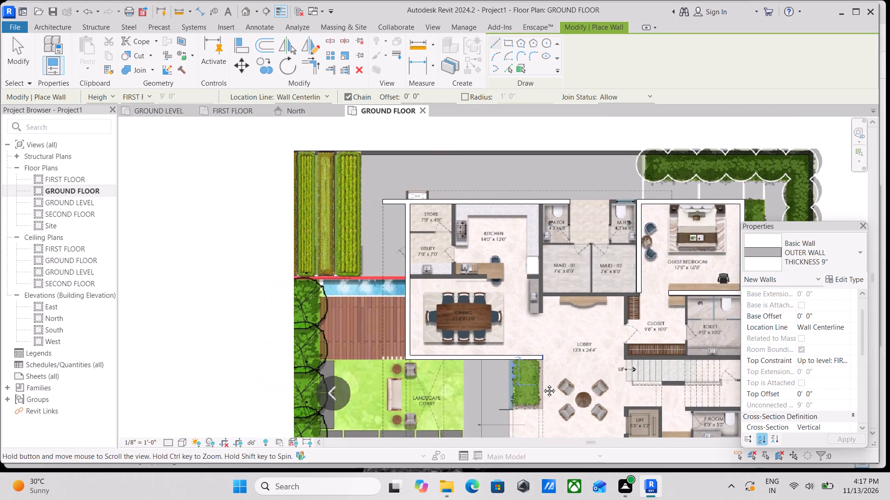
{"action": "middle_click_drag", "start_coordinate": [542, 384], "coordinate": [535, 384]}
{"action": "scroll", "coordinate": [527, 402], "scroll_direction": "up", "scroll_amount": 4}
{"action": "scroll", "coordinate": [536, 331], "scroll_direction": "up", "scroll_amount": 2}
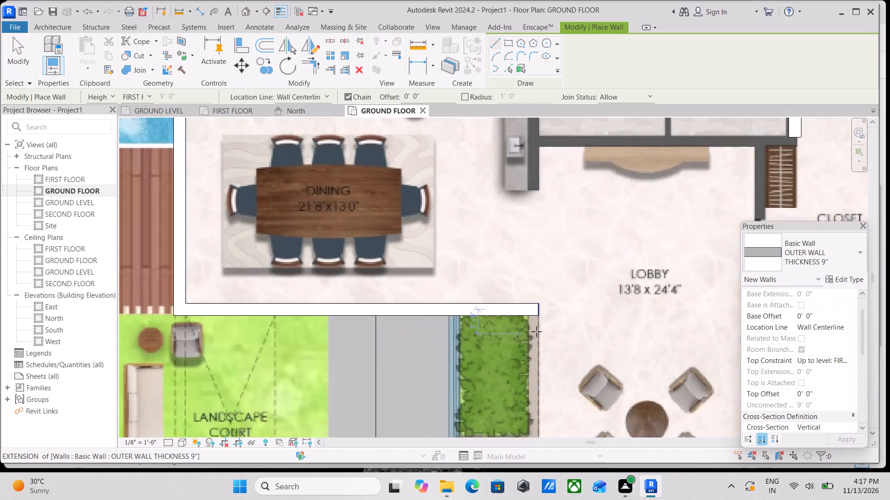
{"action": "scroll", "coordinate": [536, 331], "scroll_direction": "up", "scroll_amount": 8}
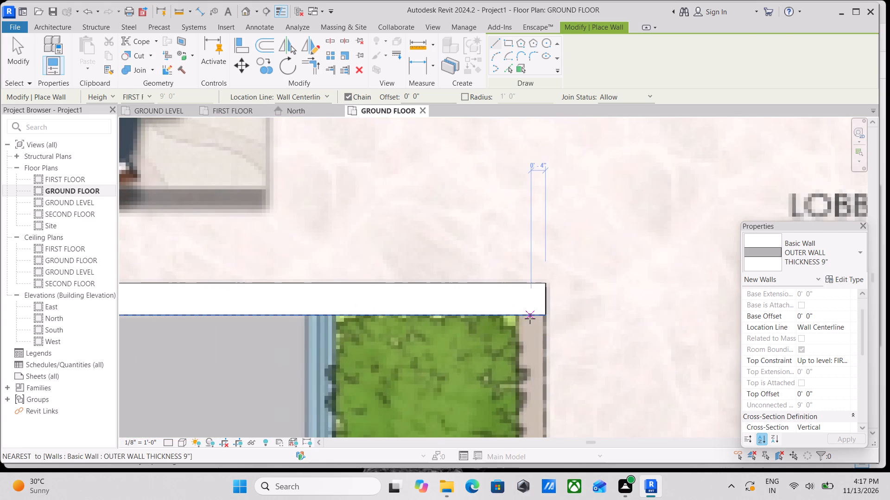
{"action": "left_click", "coordinate": [530, 319]}
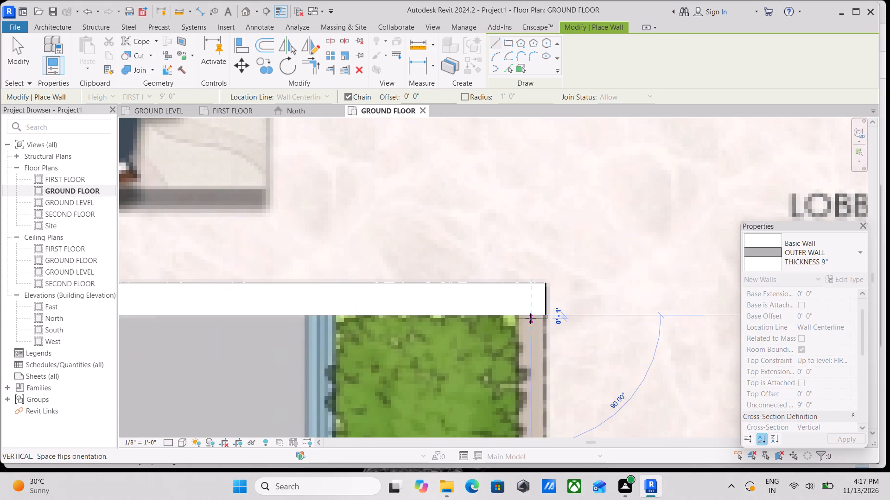
{"action": "scroll", "coordinate": [525, 411], "scroll_direction": "down", "scroll_amount": 1}
{"action": "middle_click_drag", "start_coordinate": [525, 411], "coordinate": [529, 285]}
{"action": "scroll", "coordinate": [513, 367], "scroll_direction": "down", "scroll_amount": 3}
{"action": "middle_click_drag", "start_coordinate": [533, 348], "coordinate": [539, 298]}
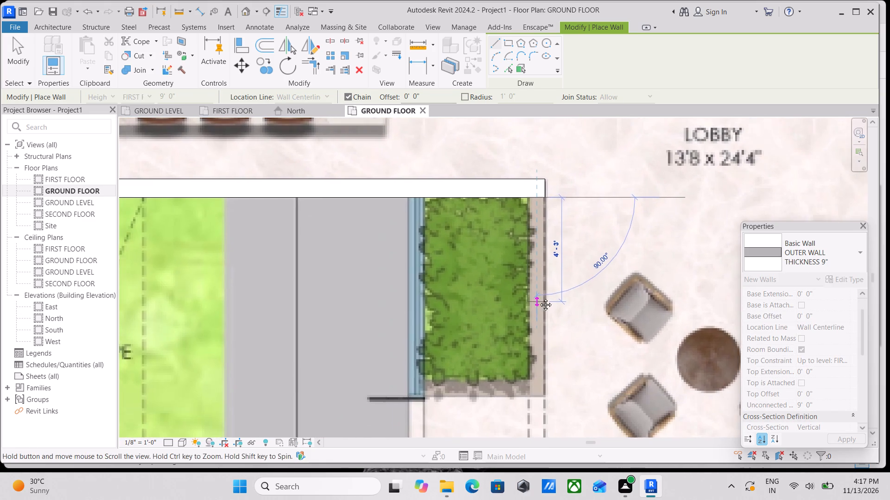
{"action": "middle_click_drag", "start_coordinate": [539, 298], "coordinate": [539, 297]}
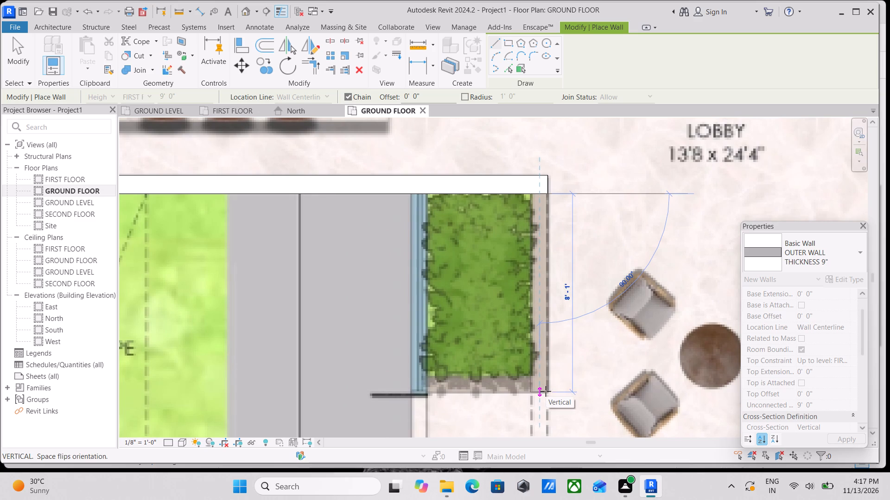
{"action": "left_click", "coordinate": [546, 391]}
{"action": "key", "text": "Escape"}
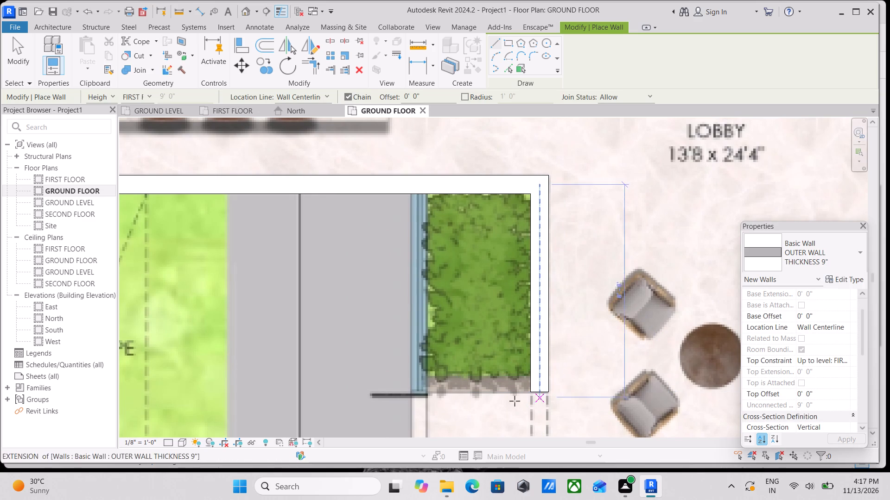
Draw an OUTER WALL THICKNESS 9" wall about 5' 2 1/2" long west along the planter's south side, top constraint Up to level: FIRST FLOOR.
{"action": "scroll", "coordinate": [531, 393], "scroll_direction": "up", "scroll_amount": 5}
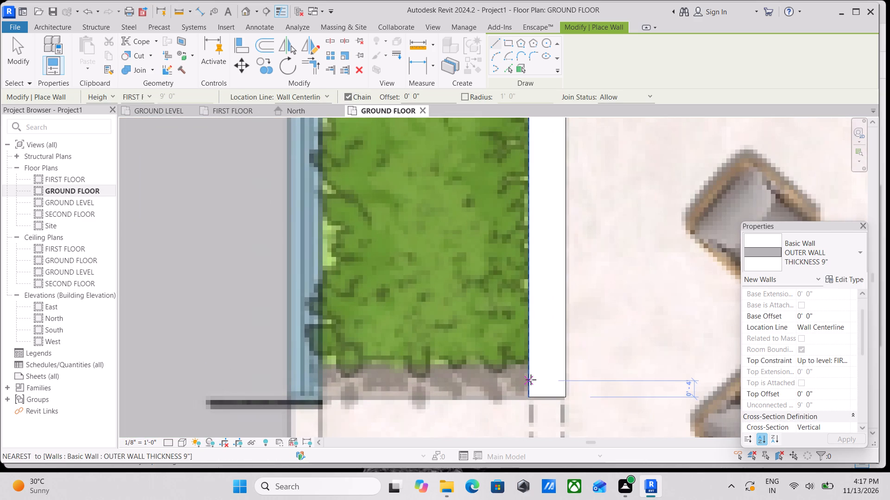
{"action": "left_click", "coordinate": [531, 380]}
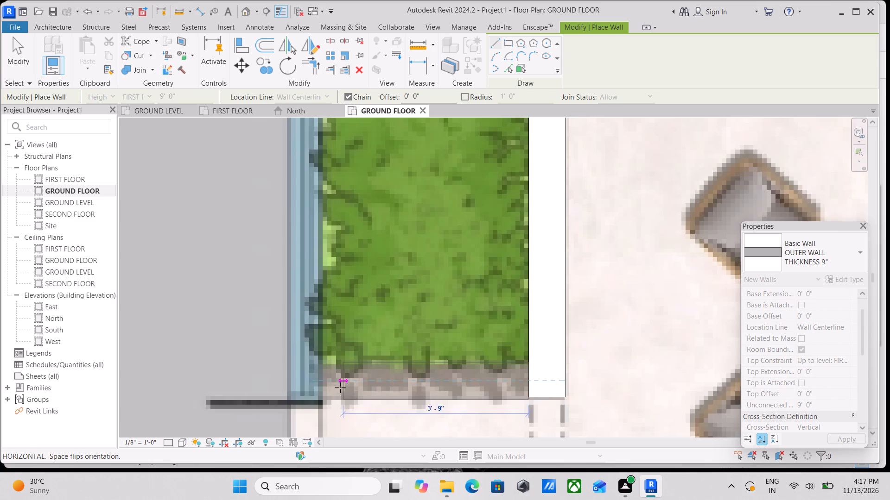
{"action": "scroll", "coordinate": [321, 387], "scroll_direction": "down", "scroll_amount": 5}
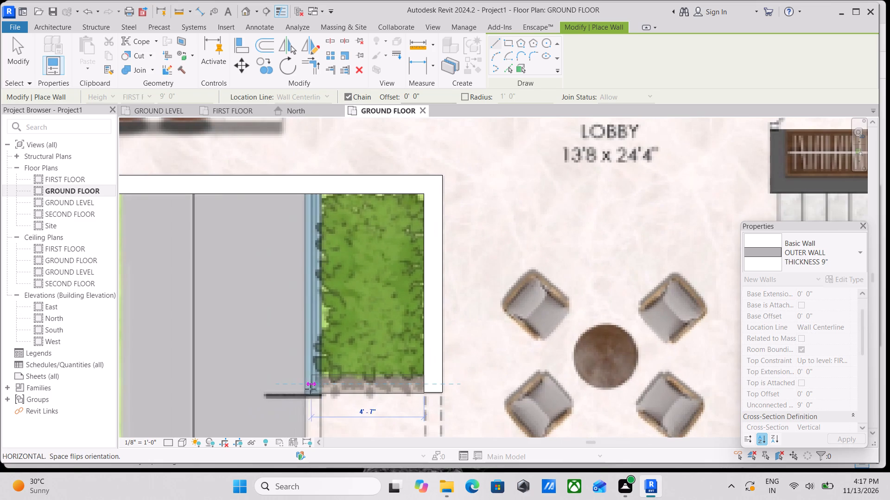
{"action": "left_click", "coordinate": [305, 389]}
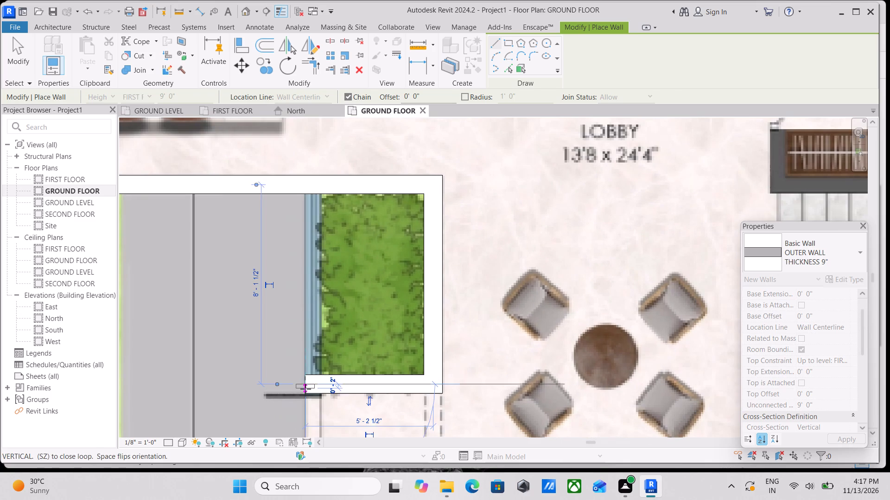
{"action": "key", "text": "Escape"}
{"action": "scroll", "coordinate": [351, 355], "scroll_direction": "down", "scroll_amount": 3}
{"action": "middle_click_drag", "start_coordinate": [356, 357], "coordinate": [457, 359]}
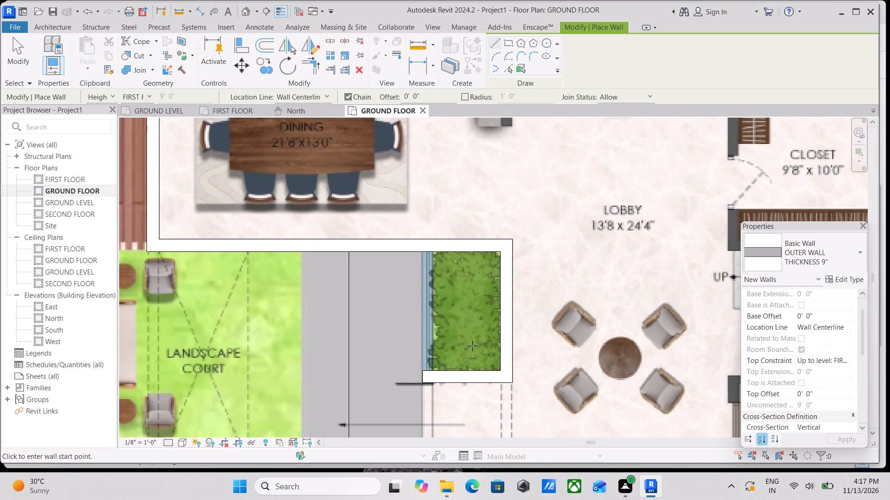
{"action": "key", "text": "Escape"}
{"action": "scroll", "coordinate": [517, 320], "scroll_direction": "down", "scroll_amount": 2}
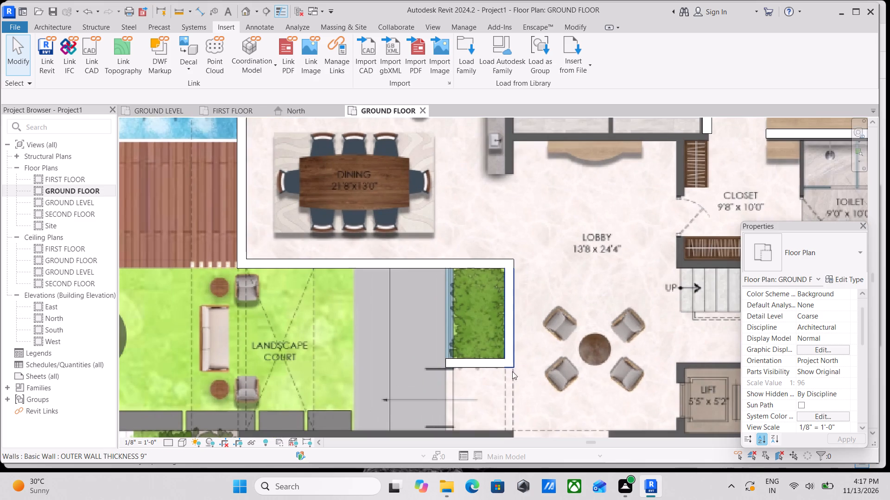
{"action": "scroll", "coordinate": [509, 373], "scroll_direction": "up", "scroll_amount": 3}
{"action": "key", "text": "Escape"}
{"action": "key", "text": "Escape"}
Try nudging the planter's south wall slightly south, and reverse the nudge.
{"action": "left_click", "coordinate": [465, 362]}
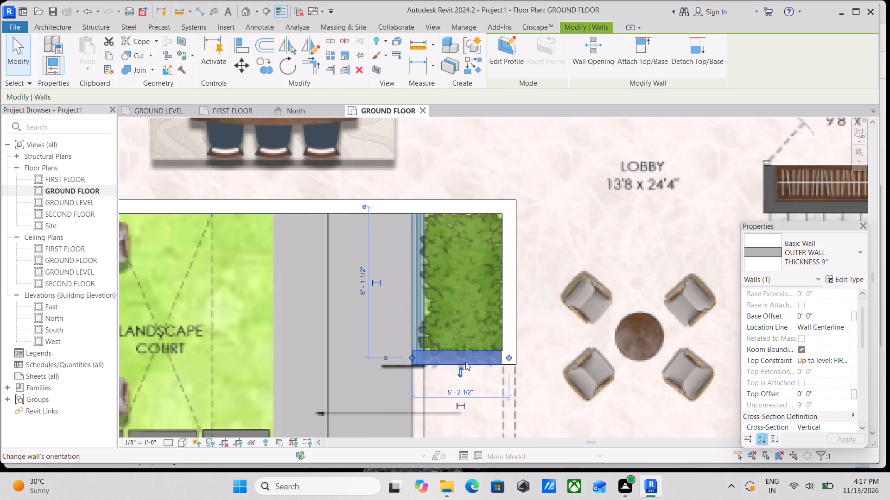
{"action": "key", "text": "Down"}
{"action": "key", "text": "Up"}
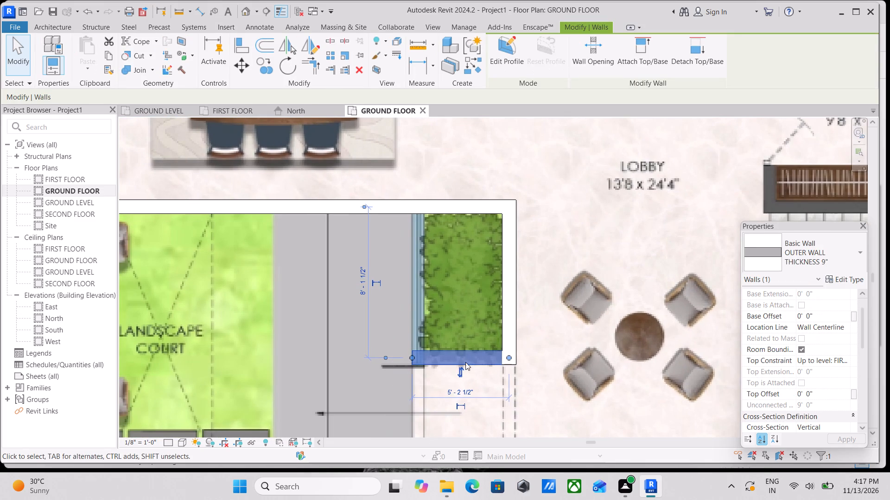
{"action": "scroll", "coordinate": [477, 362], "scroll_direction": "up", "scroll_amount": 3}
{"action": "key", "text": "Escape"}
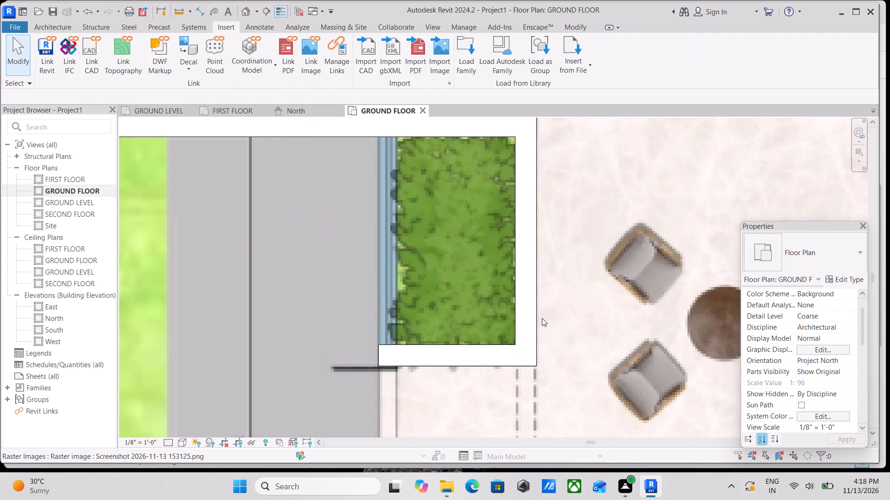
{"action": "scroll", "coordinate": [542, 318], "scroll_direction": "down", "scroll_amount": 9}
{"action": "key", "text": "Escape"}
Examine the underlay around the landscape court, drawing room and foyer, and review the ground floor walls modelled so far.
{"action": "middle_click_drag", "start_coordinate": [550, 380], "coordinate": [531, 366]}
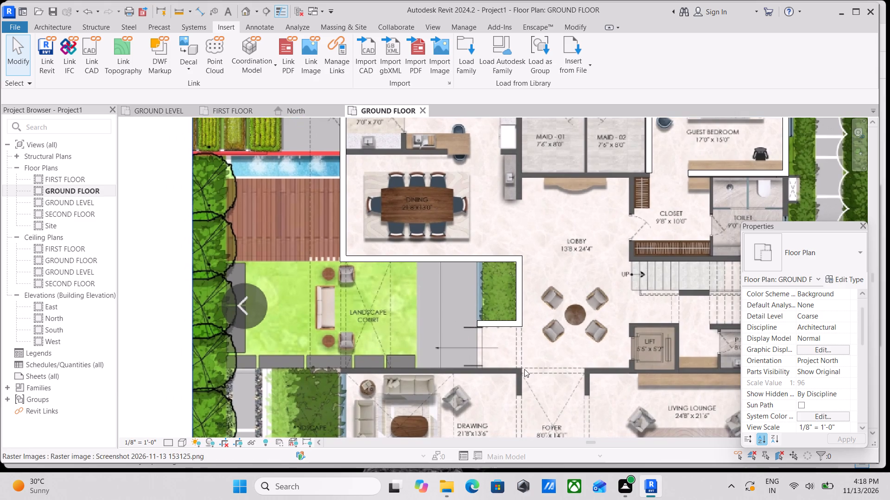
{"action": "middle_click_drag", "start_coordinate": [434, 385], "coordinate": [525, 330]}
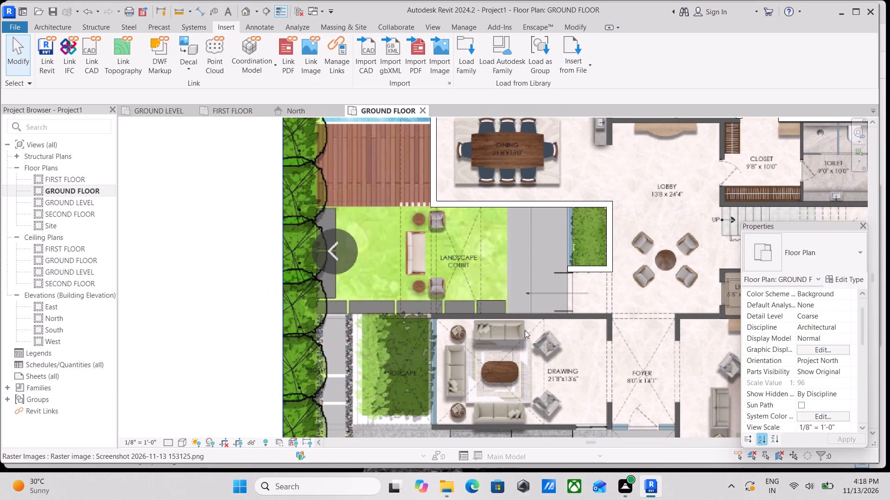
{"action": "scroll", "coordinate": [525, 330], "scroll_direction": "down", "scroll_amount": 1}
{"action": "middle_click_drag", "start_coordinate": [459, 347], "coordinate": [499, 378]}
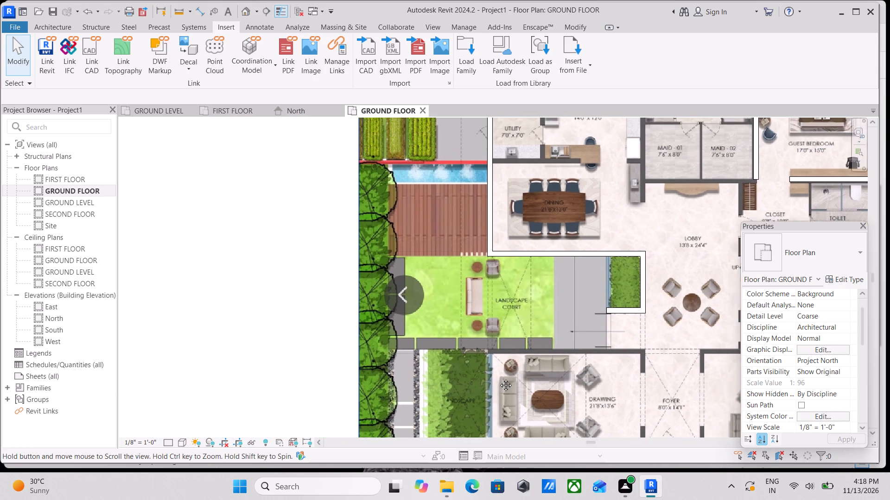
{"action": "middle_click_drag", "start_coordinate": [499, 378], "coordinate": [470, 347]}
{"action": "scroll", "coordinate": [470, 347], "scroll_direction": "up", "scroll_amount": 2}
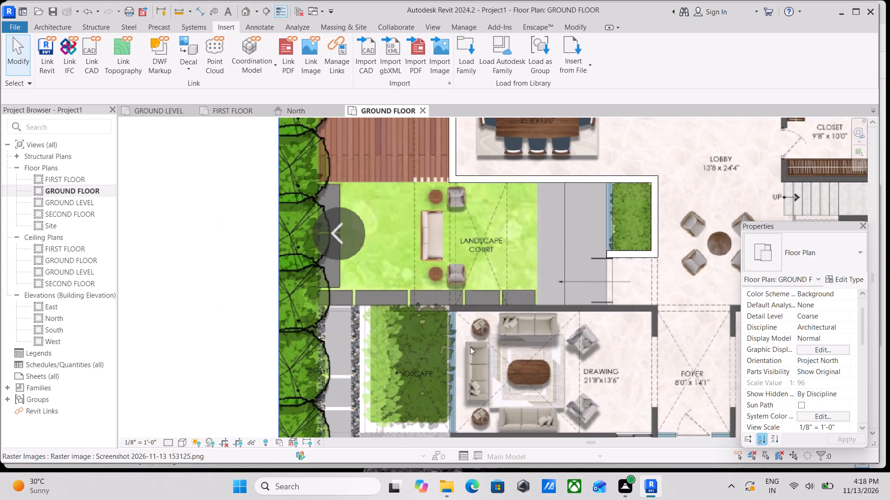
{"action": "scroll", "coordinate": [481, 328], "scroll_direction": "up", "scroll_amount": 2}
{"action": "scroll", "coordinate": [481, 328], "scroll_direction": "down", "scroll_amount": 1}
{"action": "middle_click_drag", "start_coordinate": [544, 329], "coordinate": [536, 327]}
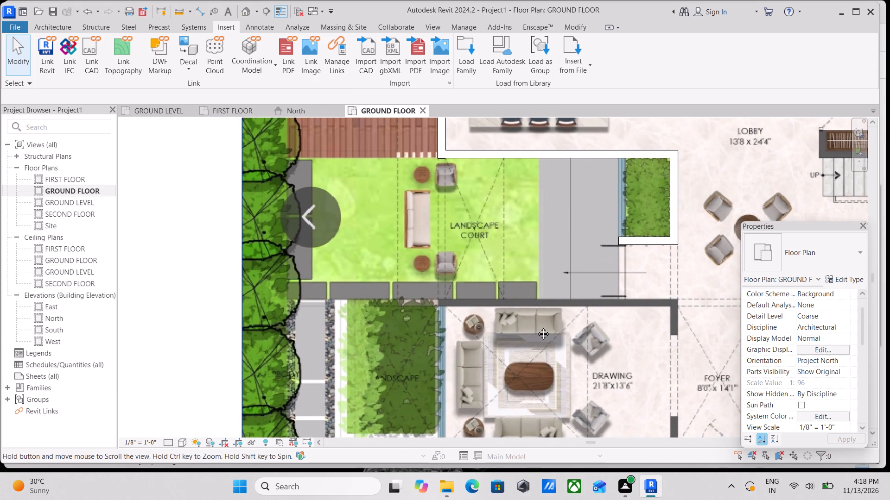
{"action": "middle_click_drag", "start_coordinate": [536, 327], "coordinate": [534, 326]}
{"action": "scroll", "coordinate": [534, 326], "scroll_direction": "down", "scroll_amount": 3}
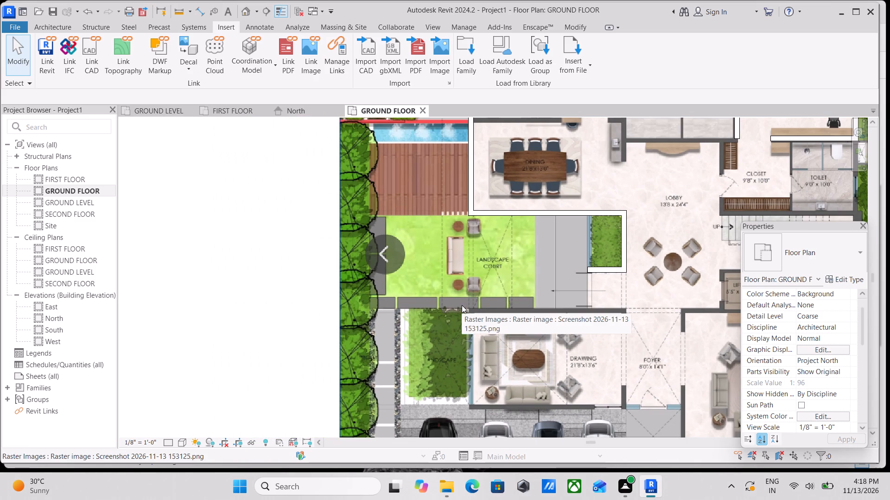
{"action": "scroll", "coordinate": [462, 305], "scroll_direction": "up", "scroll_amount": 1}
{"action": "scroll", "coordinate": [462, 305], "scroll_direction": "down", "scroll_amount": 2}
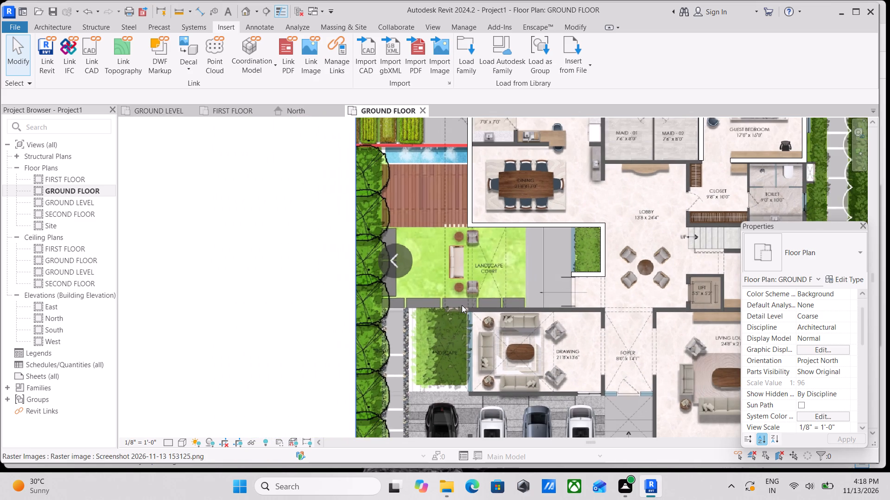
{"action": "scroll", "coordinate": [519, 313], "scroll_direction": "down", "scroll_amount": 1}
{"action": "middle_click_drag", "start_coordinate": [519, 313], "coordinate": [533, 369]}
{"action": "middle_click_drag", "start_coordinate": [559, 334], "coordinate": [430, 334]}
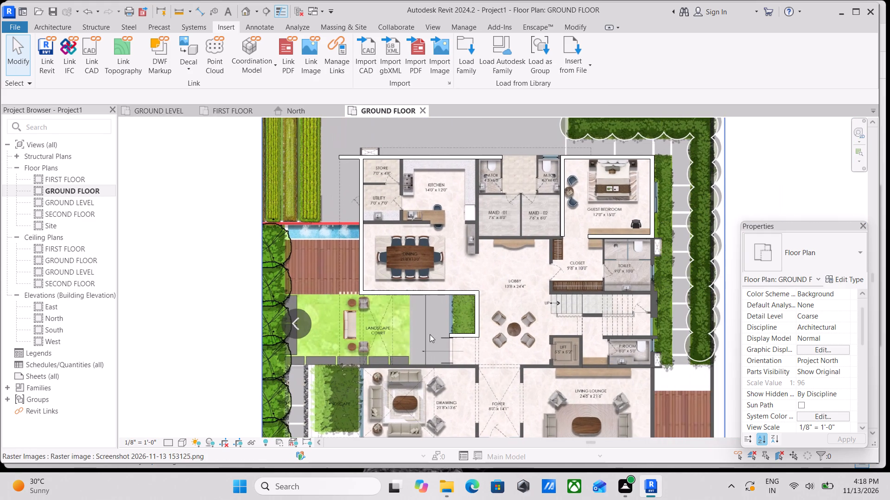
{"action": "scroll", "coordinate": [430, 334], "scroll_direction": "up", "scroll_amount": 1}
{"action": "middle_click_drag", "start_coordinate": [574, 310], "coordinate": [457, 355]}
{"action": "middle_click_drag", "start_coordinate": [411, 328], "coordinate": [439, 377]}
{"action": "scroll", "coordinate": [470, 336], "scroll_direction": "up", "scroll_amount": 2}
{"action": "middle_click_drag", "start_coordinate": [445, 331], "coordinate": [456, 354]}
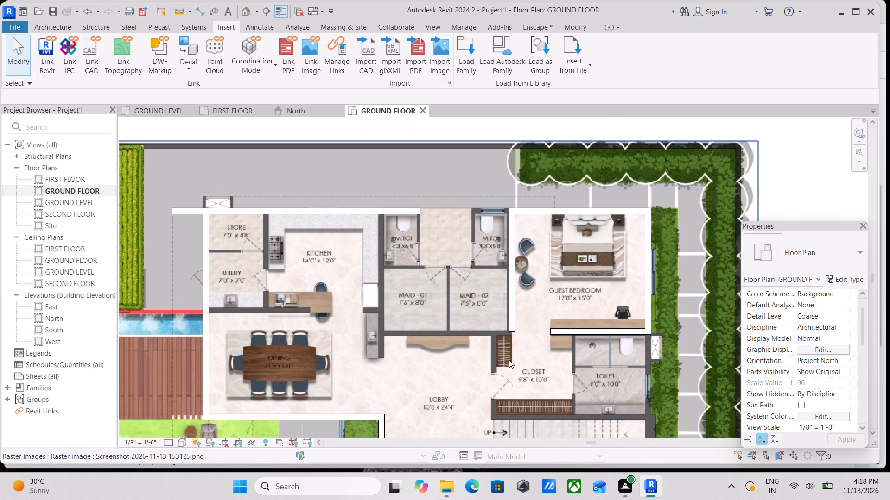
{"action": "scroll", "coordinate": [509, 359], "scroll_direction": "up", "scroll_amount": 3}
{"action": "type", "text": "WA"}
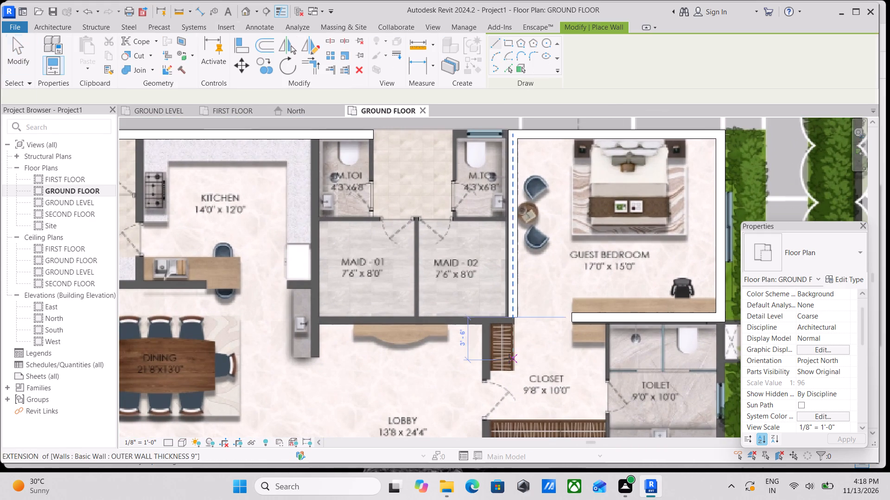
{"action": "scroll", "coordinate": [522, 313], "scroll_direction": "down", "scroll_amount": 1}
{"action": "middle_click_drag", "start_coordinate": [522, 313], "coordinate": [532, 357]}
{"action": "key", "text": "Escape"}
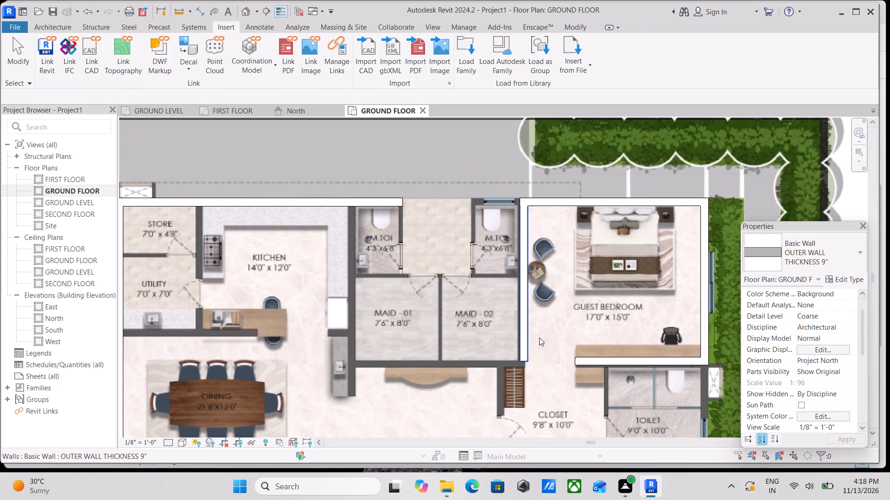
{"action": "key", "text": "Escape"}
Pin the ground floor plan underlay image in place.
{"action": "scroll", "coordinate": [541, 311], "scroll_direction": "down", "scroll_amount": 4}
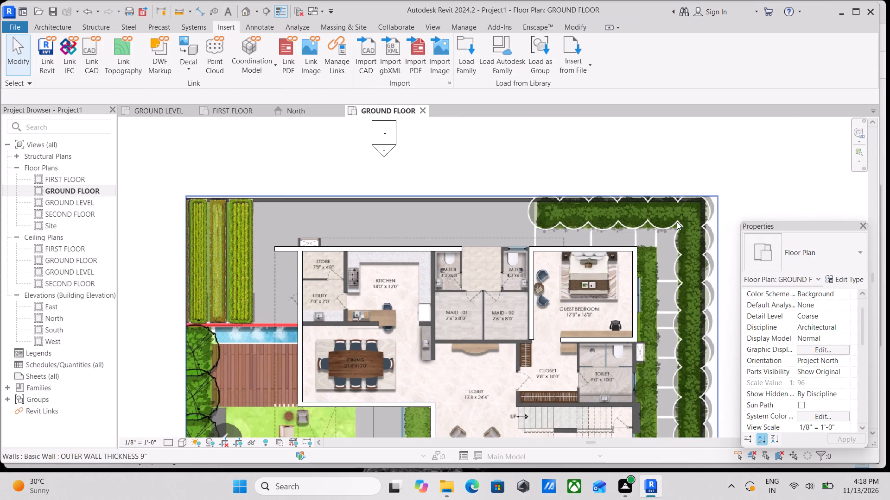
{"action": "left_click", "coordinate": [677, 220]}
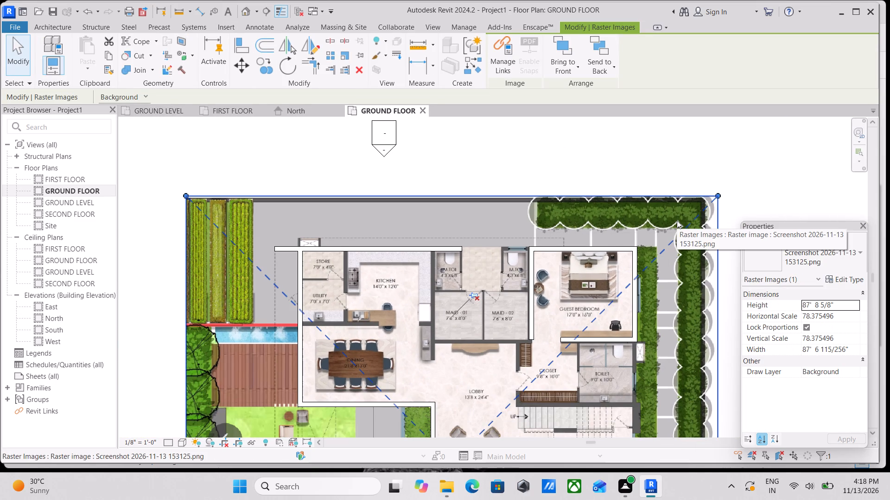
{"action": "type", "text": "PN"}
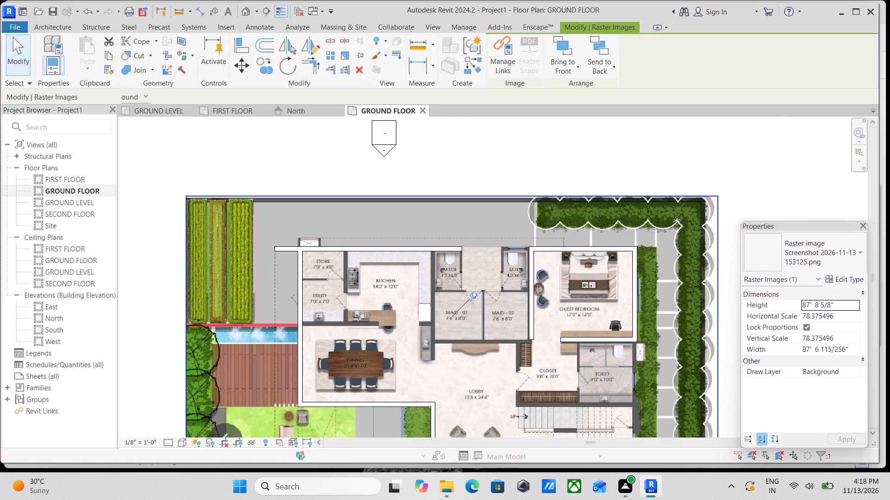
{"action": "scroll", "coordinate": [517, 314], "scroll_direction": "up", "scroll_amount": 3}
{"action": "key", "text": "Escape"}
Examine the guest bedroom's surrounding walls against the underlay, inspecting the west, east and north walls individually.
{"action": "left_click", "coordinate": [542, 288]}
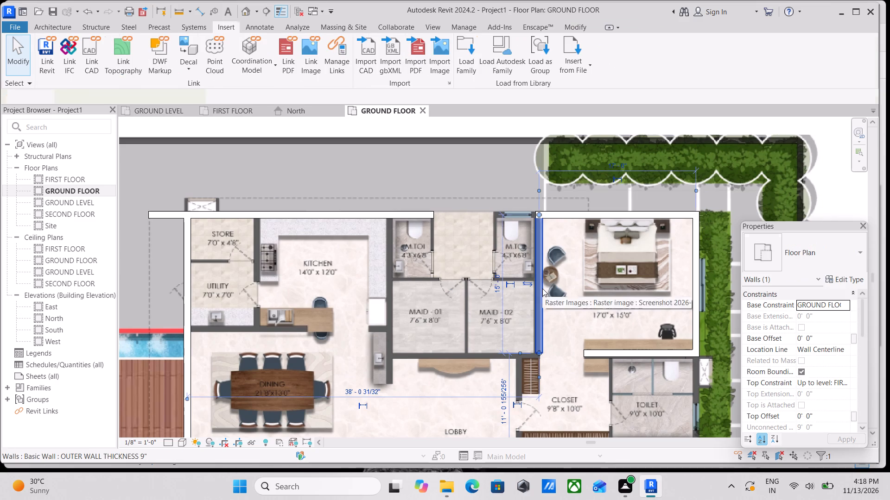
{"action": "key", "text": "Escape"}
{"action": "scroll", "coordinate": [542, 288], "scroll_direction": "up", "scroll_amount": 2}
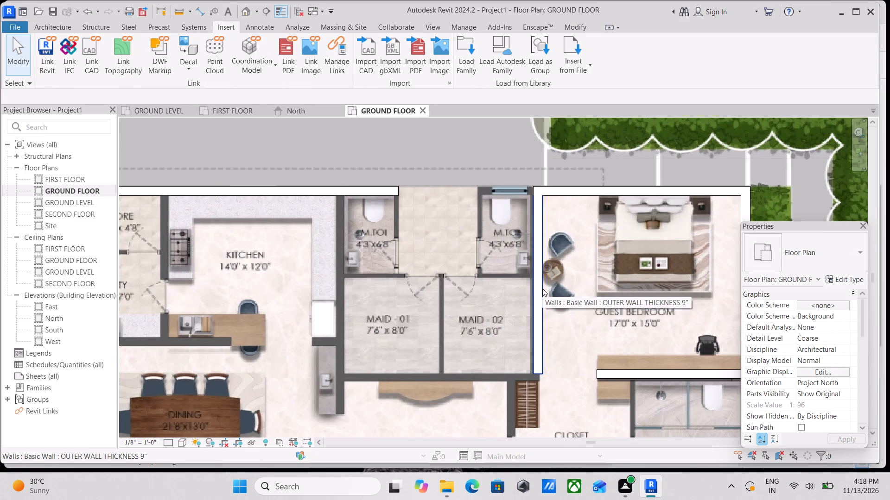
{"action": "scroll", "coordinate": [533, 311], "scroll_direction": "down", "scroll_amount": 2}
{"action": "key", "text": "Escape"}
{"action": "scroll", "coordinate": [407, 347], "scroll_direction": "down", "scroll_amount": 1}
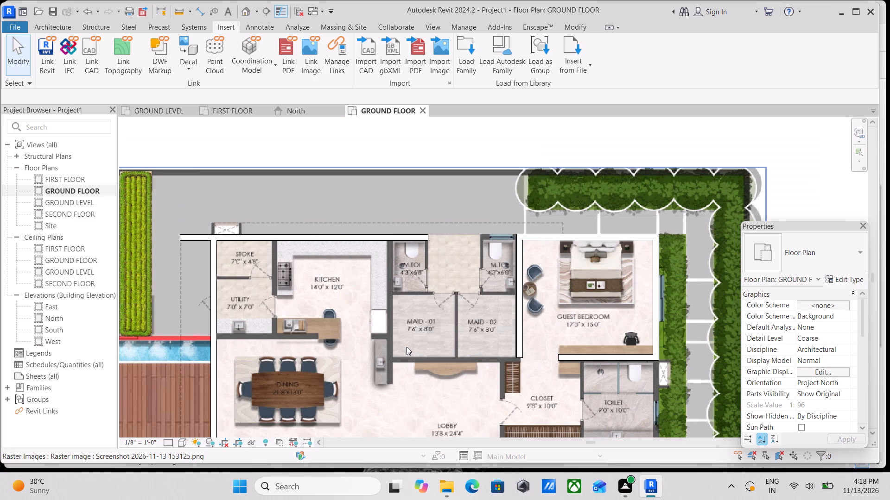
{"action": "scroll", "coordinate": [407, 347], "scroll_direction": "up", "scroll_amount": 2}
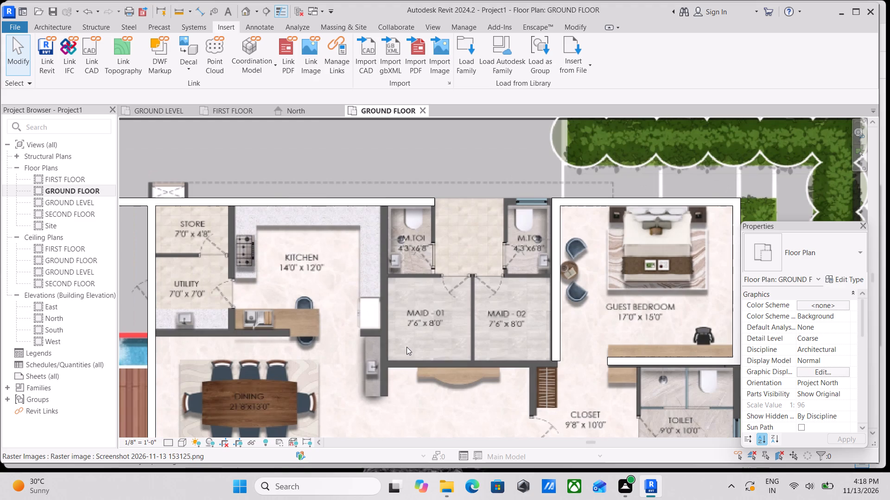
{"action": "scroll", "coordinate": [537, 325], "scroll_direction": "up", "scroll_amount": 3}
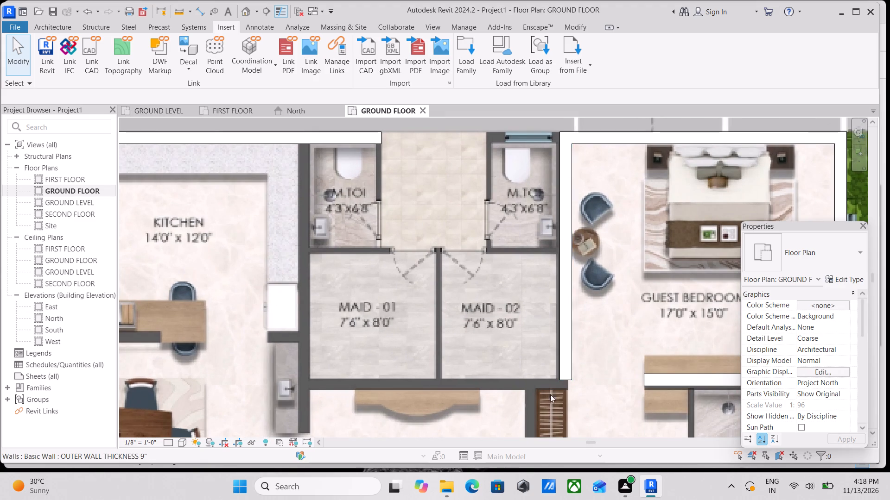
{"action": "scroll", "coordinate": [543, 398], "scroll_direction": "down", "scroll_amount": 4}
{"action": "middle_click_drag", "start_coordinate": [525, 383], "coordinate": [552, 386]}
{"action": "scroll", "coordinate": [552, 386], "scroll_direction": "down", "scroll_amount": 2}
{"action": "middle_click_drag", "start_coordinate": [552, 386], "coordinate": [513, 367]}
{"action": "scroll", "coordinate": [587, 308], "scroll_direction": "up", "scroll_amount": 2}
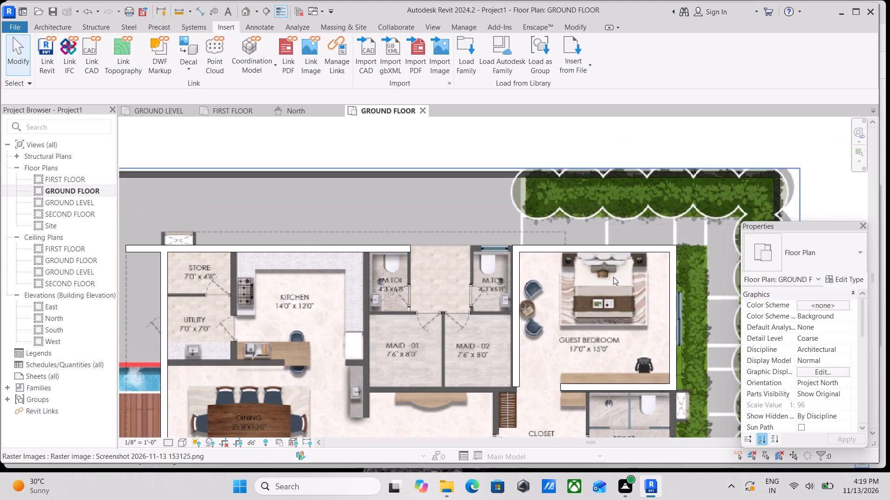
{"action": "middle_click_drag", "start_coordinate": [585, 304], "coordinate": [522, 300]}
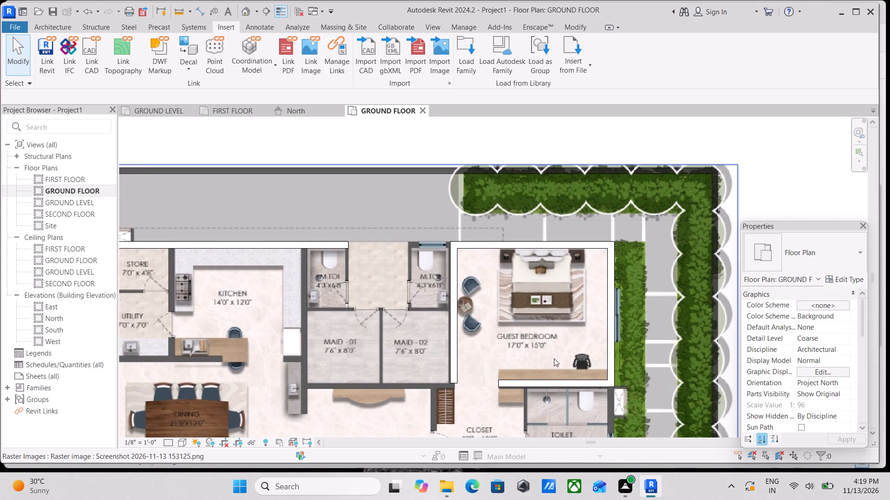
{"action": "left_click", "coordinate": [610, 321]}
{"action": "scroll", "coordinate": [610, 321], "scroll_direction": "down", "scroll_amount": 3}
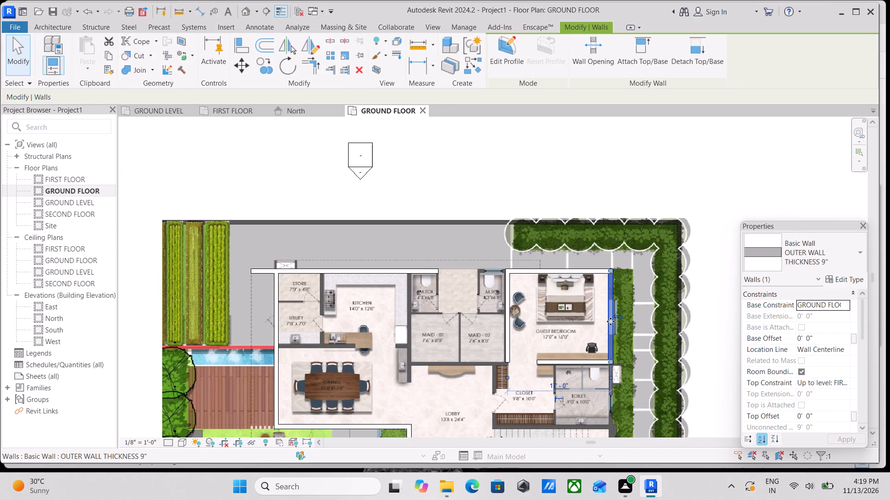
{"action": "scroll", "coordinate": [610, 321], "scroll_direction": "down", "scroll_amount": 1}
{"action": "scroll", "coordinate": [570, 374], "scroll_direction": "up", "scroll_amount": 3}
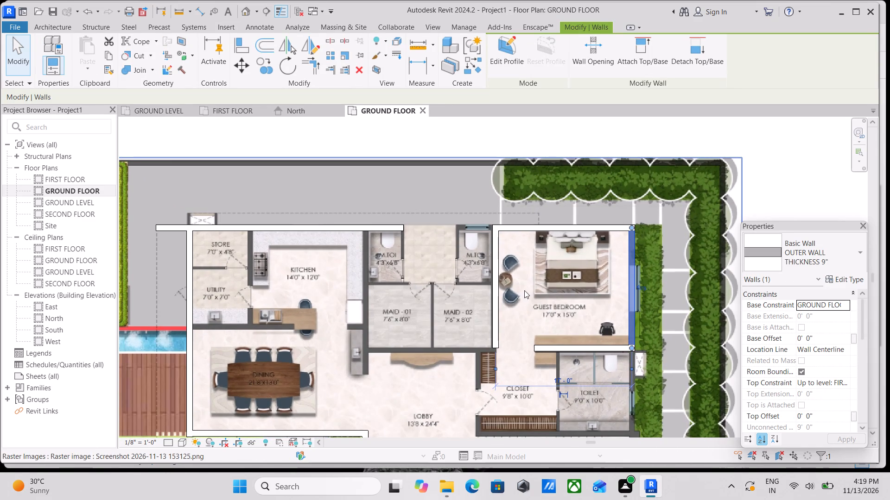
{"action": "left_click", "coordinate": [542, 226]}
{"action": "scroll", "coordinate": [602, 344], "scroll_direction": "down", "scroll_amount": 2}
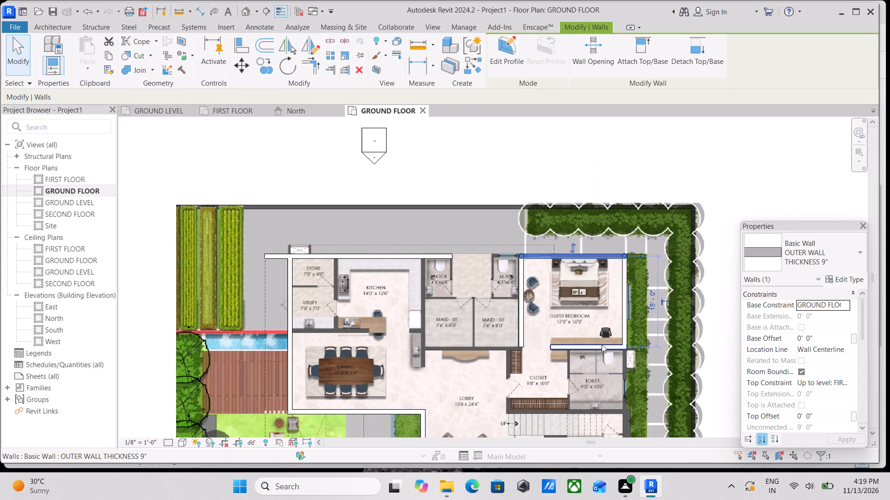
{"action": "scroll", "coordinate": [602, 344], "scroll_direction": "up", "scroll_amount": 2}
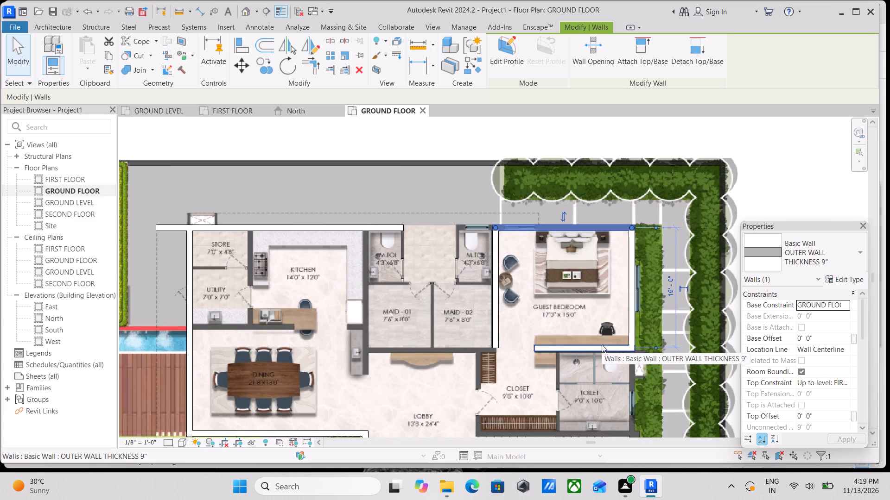
{"action": "key", "text": "Escape"}
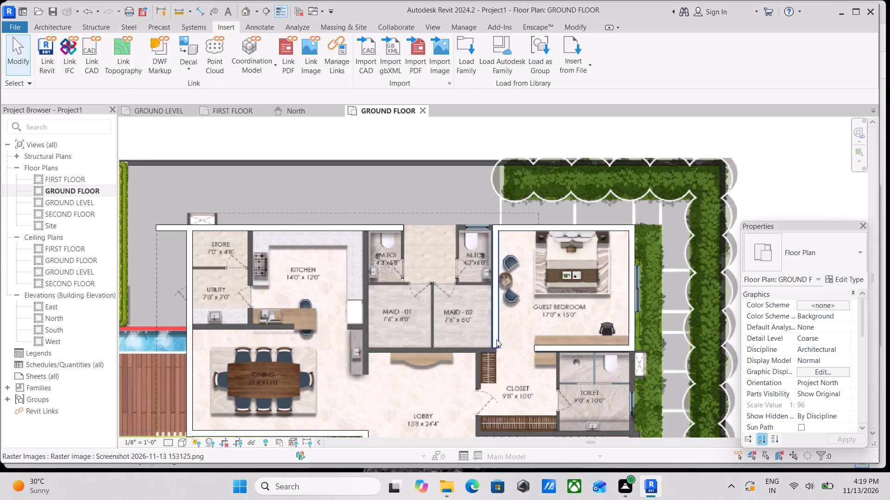
Examine the underlay around the maid rooms, kitchen, utility and store for walls still missing from the model.
{"action": "scroll", "coordinate": [496, 339], "scroll_direction": "up", "scroll_amount": 2}
{"action": "middle_click_drag", "start_coordinate": [412, 360], "coordinate": [529, 376]}
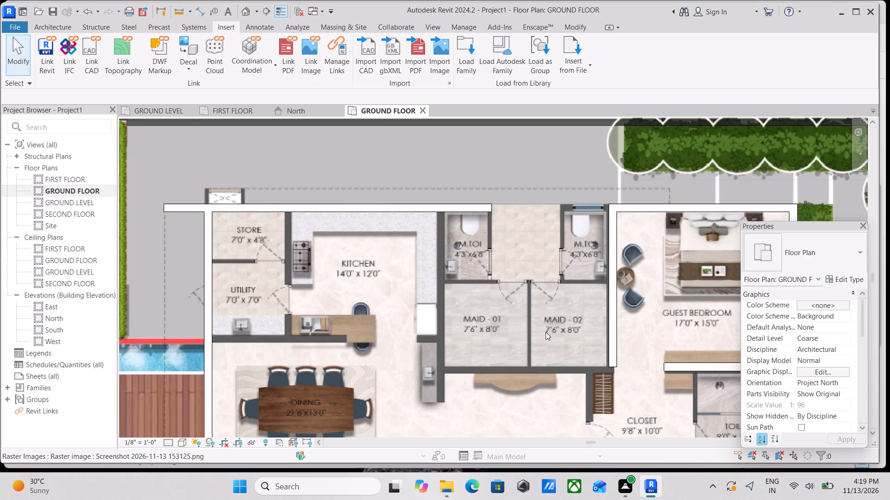
{"action": "scroll", "coordinate": [509, 322], "scroll_direction": "down", "scroll_amount": 1}
{"action": "middle_click_drag", "start_coordinate": [509, 322], "coordinate": [538, 377]}
{"action": "scroll", "coordinate": [493, 315], "scroll_direction": "up", "scroll_amount": 3}
{"action": "scroll", "coordinate": [493, 315], "scroll_direction": "down", "scroll_amount": 2}
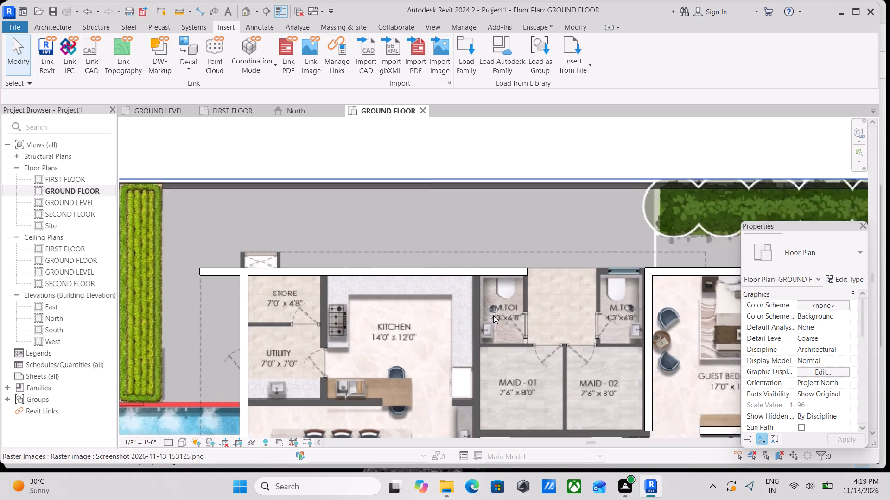
{"action": "scroll", "coordinate": [493, 315], "scroll_direction": "down", "scroll_amount": 1}
{"action": "scroll", "coordinate": [501, 364], "scroll_direction": "down", "scroll_amount": 1}
{"action": "middle_click_drag", "start_coordinate": [501, 364], "coordinate": [553, 382]}
{"action": "scroll", "coordinate": [389, 363], "scroll_direction": "up", "scroll_amount": 3}
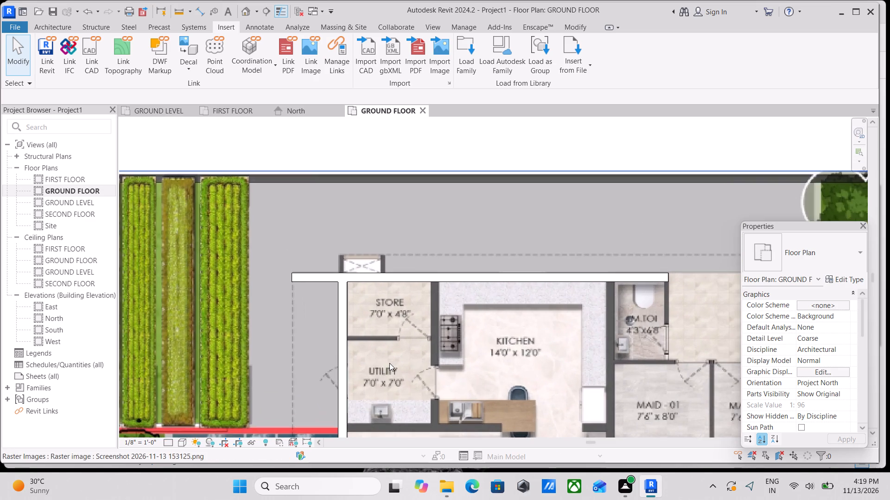
{"action": "scroll", "coordinate": [429, 363], "scroll_direction": "down", "scroll_amount": 2}
{"action": "middle_click_drag", "start_coordinate": [429, 363], "coordinate": [456, 362]}
{"action": "scroll", "coordinate": [456, 362], "scroll_direction": "up", "scroll_amount": 2}
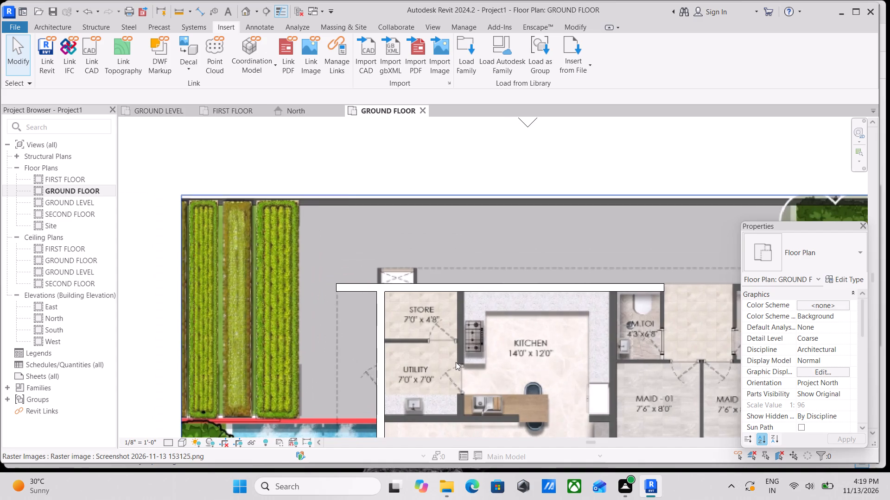
{"action": "scroll", "coordinate": [456, 362], "scroll_direction": "up", "scroll_amount": 1}
{"action": "scroll", "coordinate": [456, 362], "scroll_direction": "down", "scroll_amount": 3}
{"action": "scroll", "coordinate": [413, 298], "scroll_direction": "up", "scroll_amount": 1}
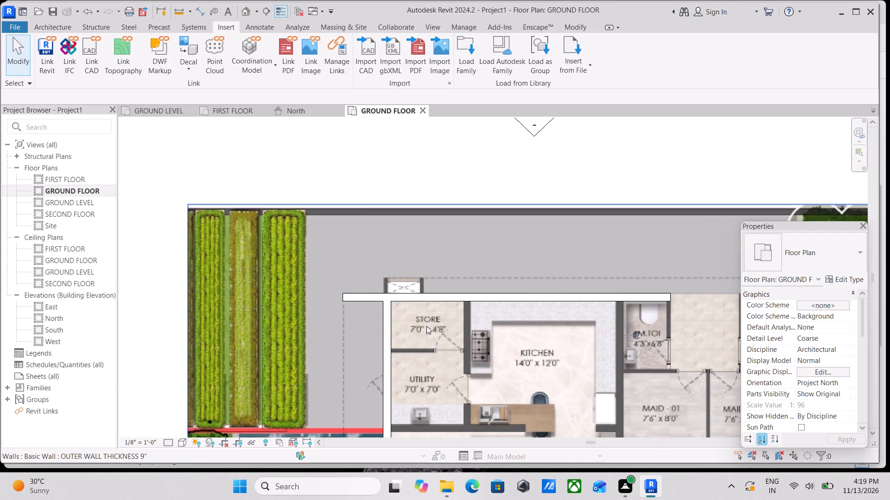
Draw an OUTER WALL THICKNESS 9" wall south from the north wall between store/utility and kitchen, about 7' 6" from the west wall, up to FIRST FLOOR.
{"action": "scroll", "coordinate": [436, 343], "scroll_direction": "up", "scroll_amount": 2}
{"action": "type", "text": "WA"}
{"action": "scroll", "coordinate": [489, 295], "scroll_direction": "up", "scroll_amount": 2}
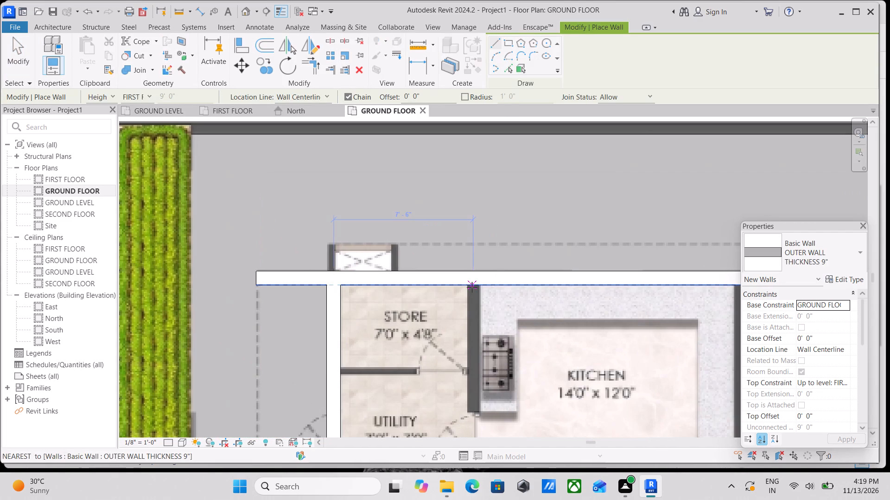
{"action": "scroll", "coordinate": [472, 287], "scroll_direction": "up", "scroll_amount": 2}
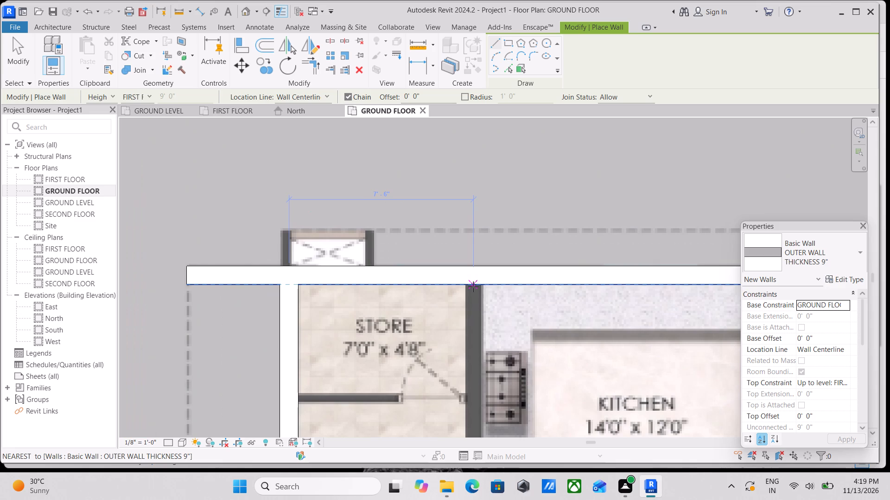
{"action": "left_click", "coordinate": [473, 286]}
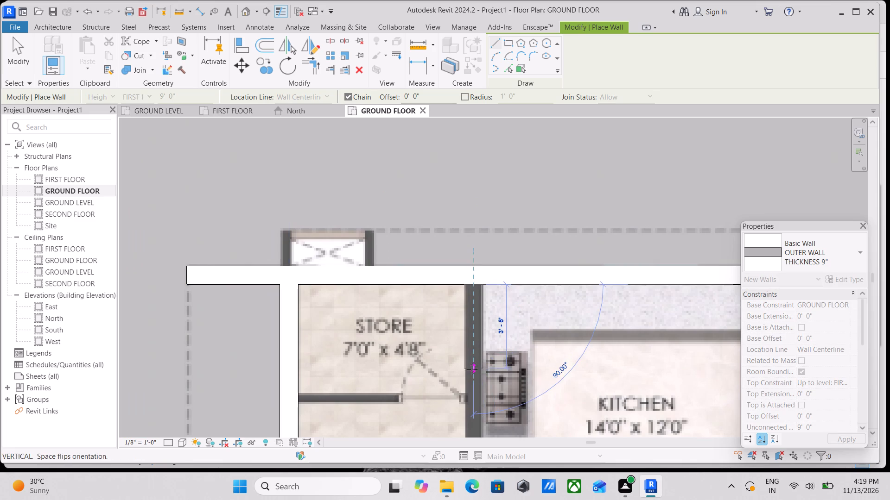
{"action": "middle_click_drag", "start_coordinate": [472, 370], "coordinate": [449, 259]}
{"action": "scroll", "coordinate": [463, 363], "scroll_direction": "down", "scroll_amount": 1}
{"action": "middle_click_drag", "start_coordinate": [454, 341], "coordinate": [445, 266]}
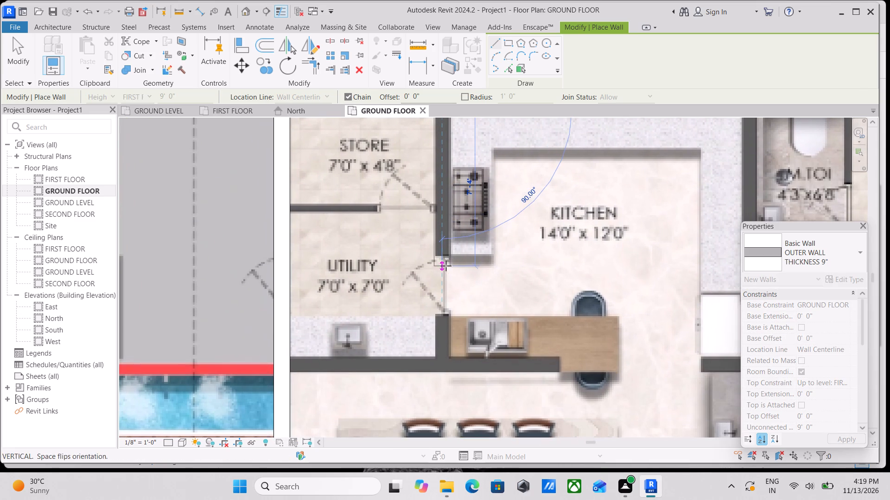
{"action": "left_click", "coordinate": [445, 356]}
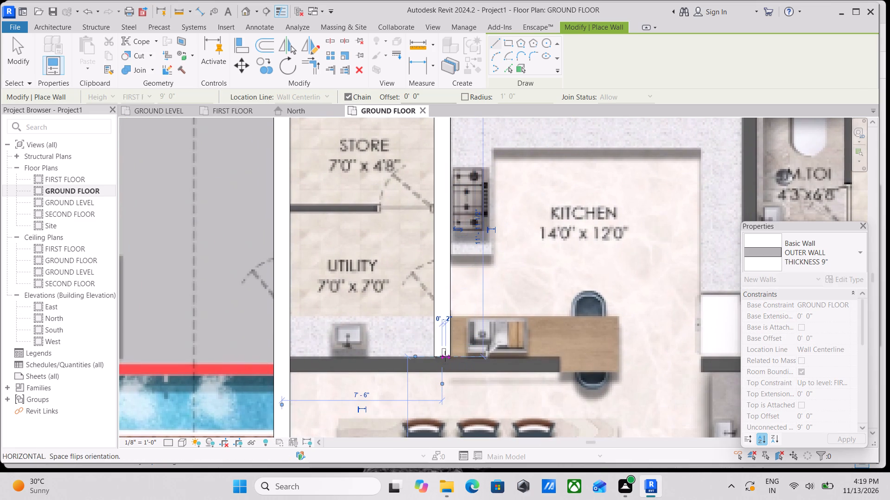
{"action": "key", "text": "Escape"}
{"action": "key", "text": "Escape"}
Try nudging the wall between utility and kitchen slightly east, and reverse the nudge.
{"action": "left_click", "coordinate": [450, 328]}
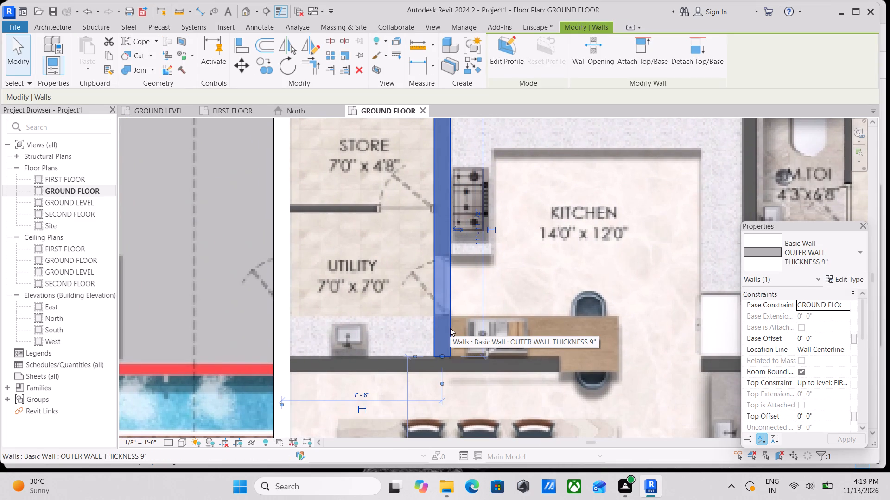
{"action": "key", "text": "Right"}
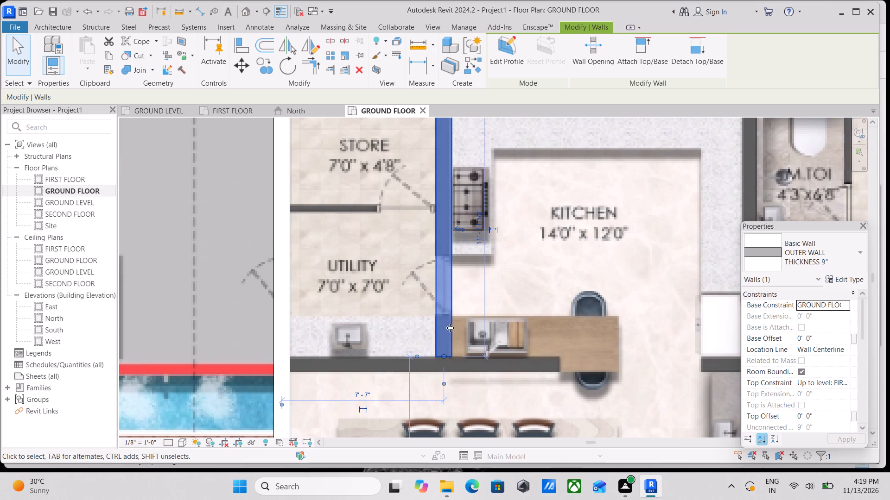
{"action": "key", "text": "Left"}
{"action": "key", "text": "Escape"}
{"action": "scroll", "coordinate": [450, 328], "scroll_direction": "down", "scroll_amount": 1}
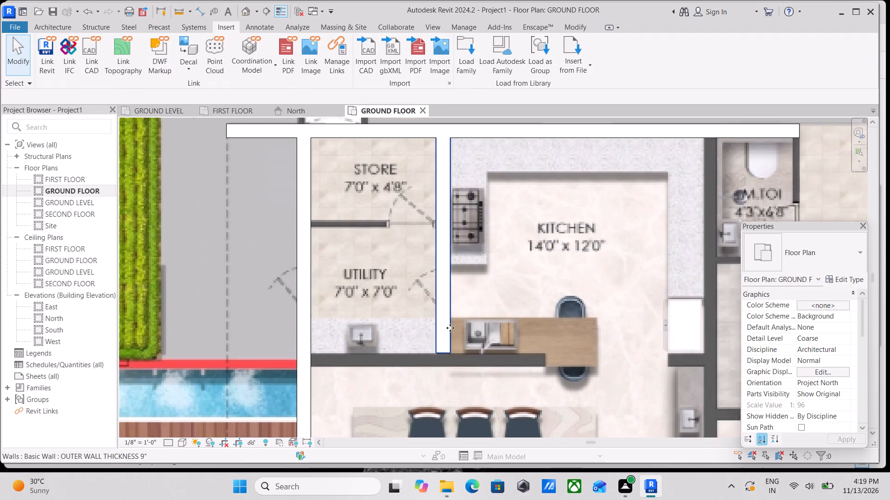
Draw an OUTER WALL THICKNESS 9" wall about 13' long from the kitchen counter west along the utility's south side to the west wall, up to FIRST FLOOR.
{"action": "scroll", "coordinate": [450, 328], "scroll_direction": "down", "scroll_amount": 1}
{"action": "scroll", "coordinate": [321, 372], "scroll_direction": "up", "scroll_amount": 2}
{"action": "middle_click_drag", "start_coordinate": [353, 372], "coordinate": [336, 374]}
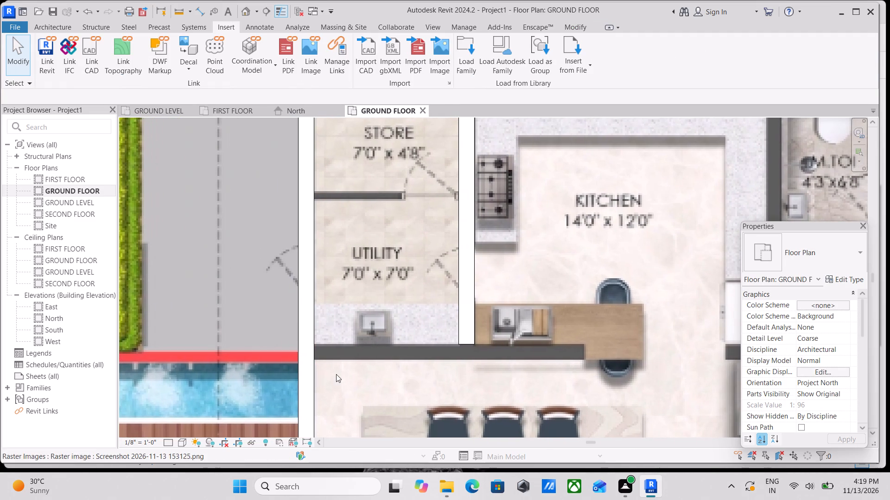
{"action": "type", "text": "WA"}
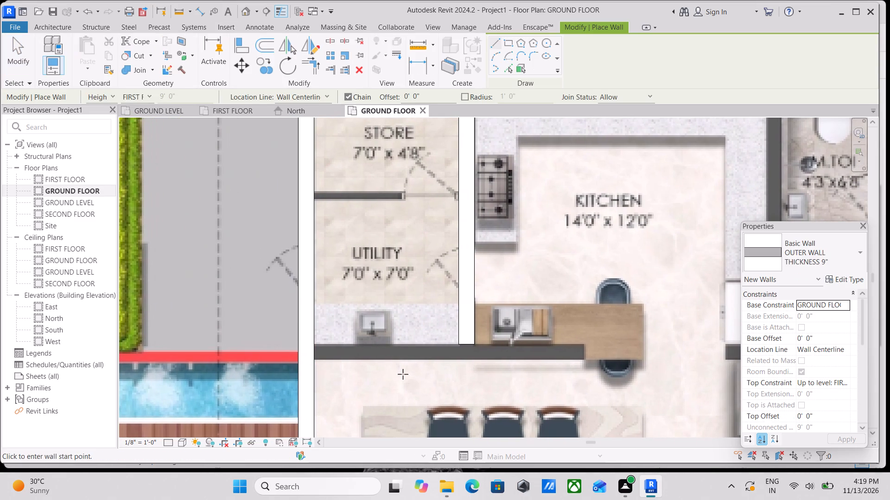
{"action": "scroll", "coordinate": [584, 353], "scroll_direction": "up", "scroll_amount": 3}
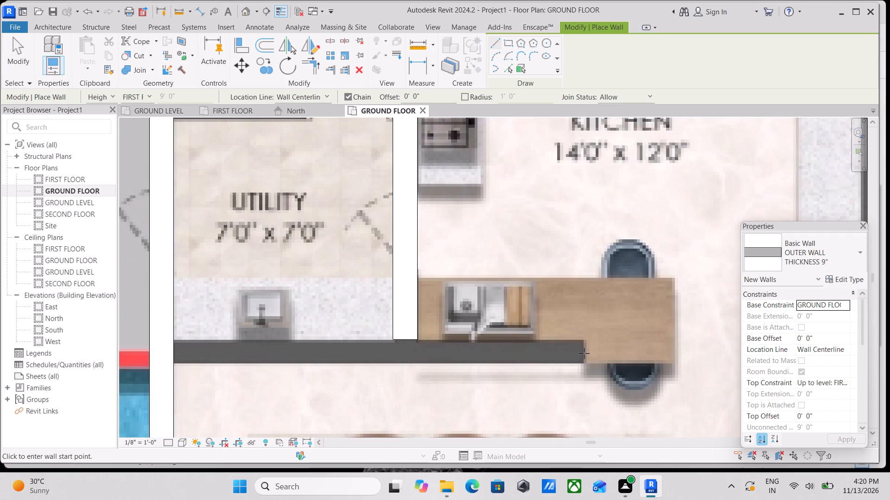
{"action": "left_click", "coordinate": [586, 350]}
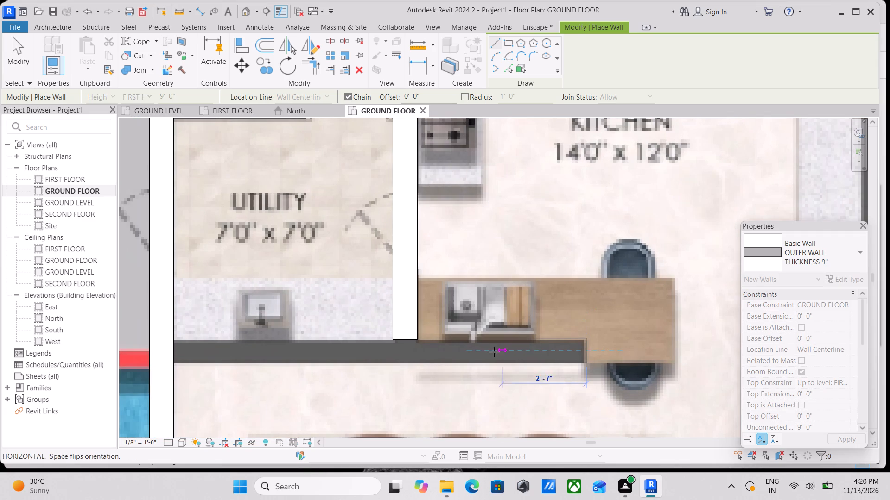
{"action": "middle_click_drag", "start_coordinate": [474, 355], "coordinate": [638, 349]}
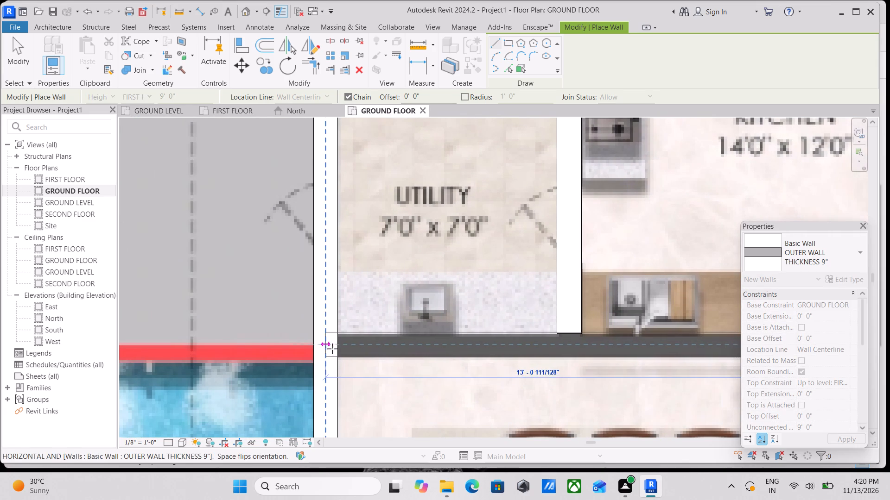
{"action": "left_click", "coordinate": [339, 352]}
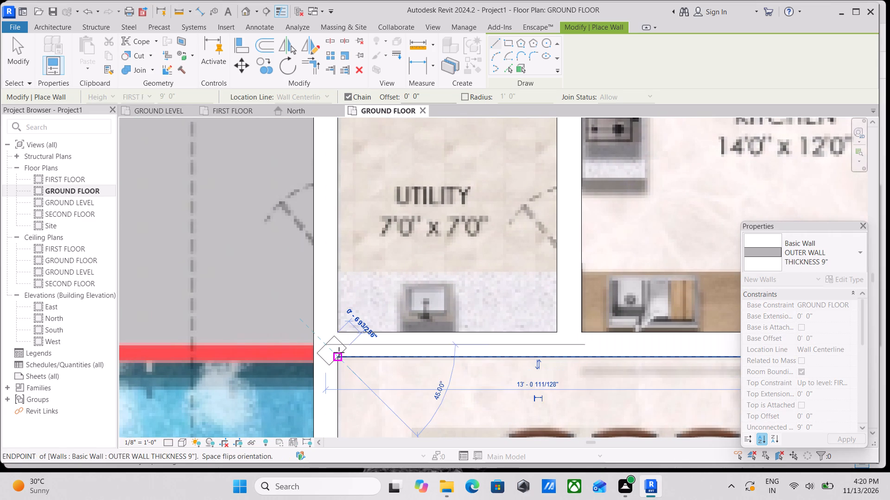
{"action": "key", "text": "Escape"}
Draw an OUTER WALL THICKNESS 9" wall about 18' south from the north wall, between the kitchen and the M.TOI and MAID - 01 rooms.
{"action": "scroll", "coordinate": [503, 357], "scroll_direction": "down", "scroll_amount": 7}
{"action": "middle_click_drag", "start_coordinate": [567, 358], "coordinate": [473, 377]}
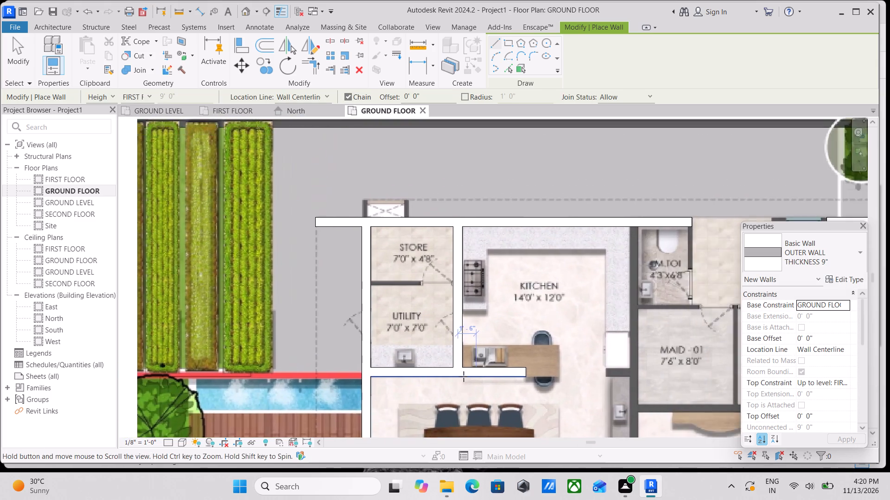
{"action": "scroll", "coordinate": [459, 367], "scroll_direction": "up", "scroll_amount": 1}
{"action": "scroll", "coordinate": [595, 314], "scroll_direction": "down", "scroll_amount": 2}
{"action": "middle_click_drag", "start_coordinate": [595, 314], "coordinate": [441, 301]}
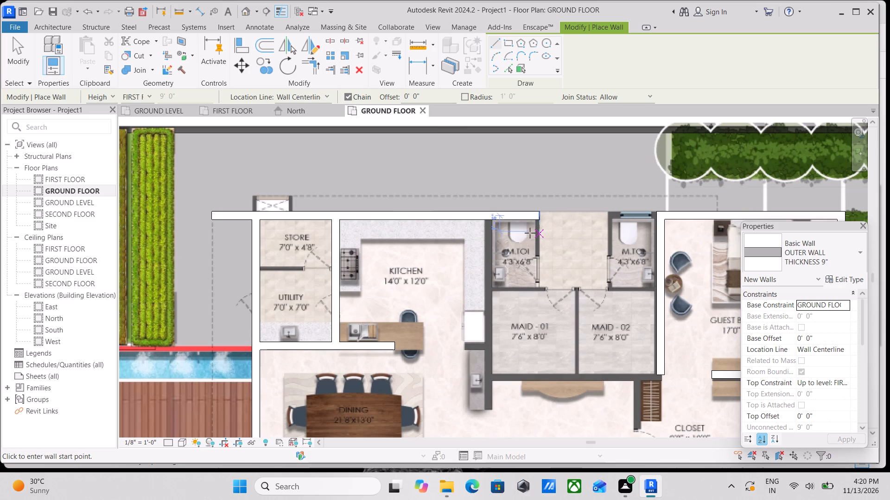
{"action": "scroll", "coordinate": [490, 343], "scroll_direction": "up", "scroll_amount": 2}
{"action": "middle_click_drag", "start_coordinate": [507, 315], "coordinate": [513, 378]}
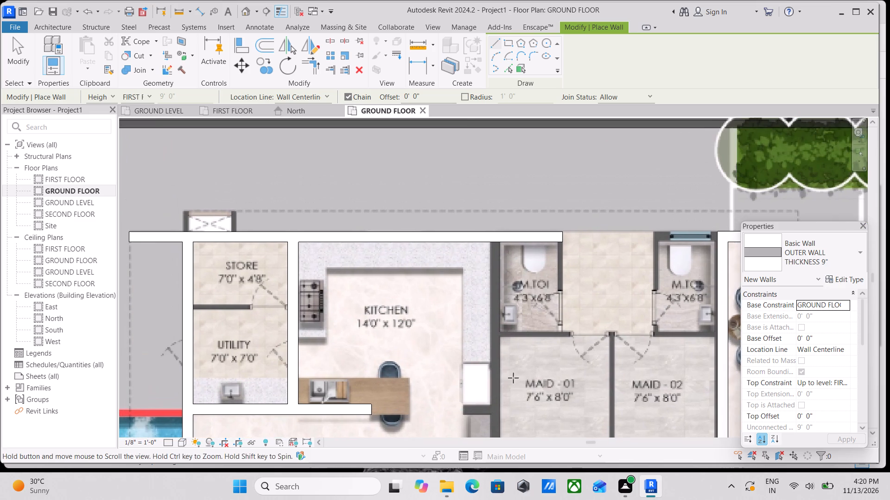
{"action": "scroll", "coordinate": [504, 243], "scroll_direction": "up", "scroll_amount": 7}
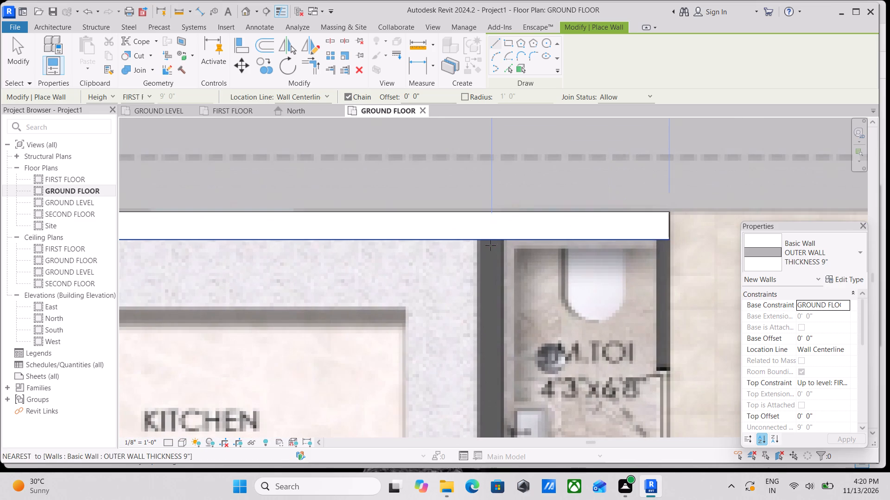
{"action": "left_click", "coordinate": [490, 241]}
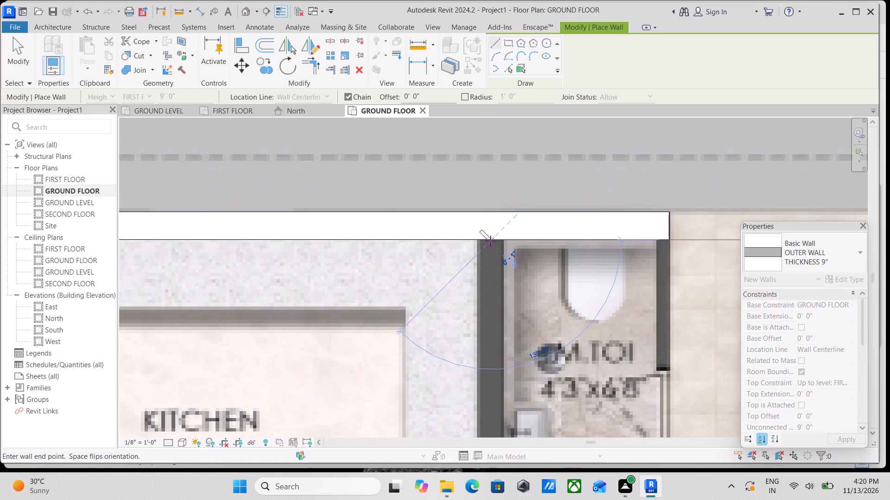
{"action": "scroll", "coordinate": [489, 344], "scroll_direction": "down", "scroll_amount": 1}
{"action": "middle_click_drag", "start_coordinate": [489, 344], "coordinate": [483, 278]}
{"action": "scroll", "coordinate": [499, 405], "scroll_direction": "down", "scroll_amount": 3}
{"action": "middle_click_drag", "start_coordinate": [499, 406], "coordinate": [492, 339]}
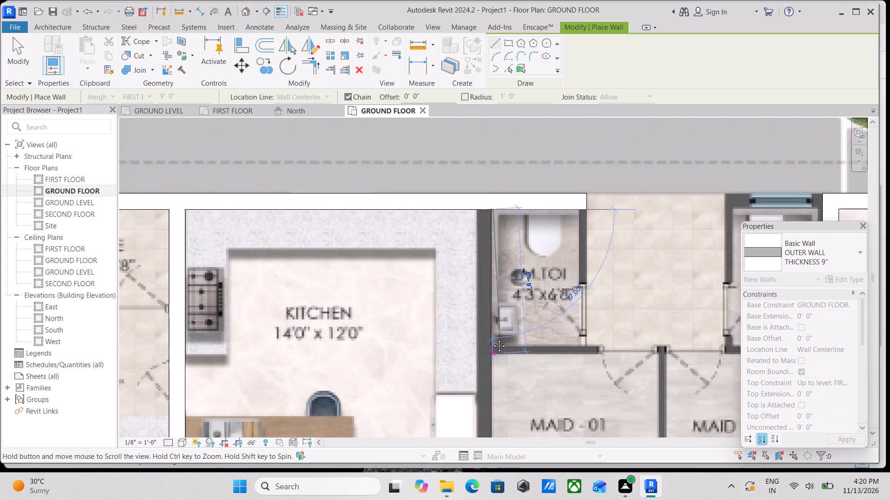
{"action": "middle_click_drag", "start_coordinate": [492, 339], "coordinate": [492, 325]}
{"action": "scroll", "coordinate": [472, 369], "scroll_direction": "down", "scroll_amount": 2}
{"action": "middle_click_drag", "start_coordinate": [477, 370], "coordinate": [492, 299]}
{"action": "scroll", "coordinate": [483, 371], "scroll_direction": "down", "scroll_amount": 2}
{"action": "middle_click_drag", "start_coordinate": [483, 372], "coordinate": [492, 320]}
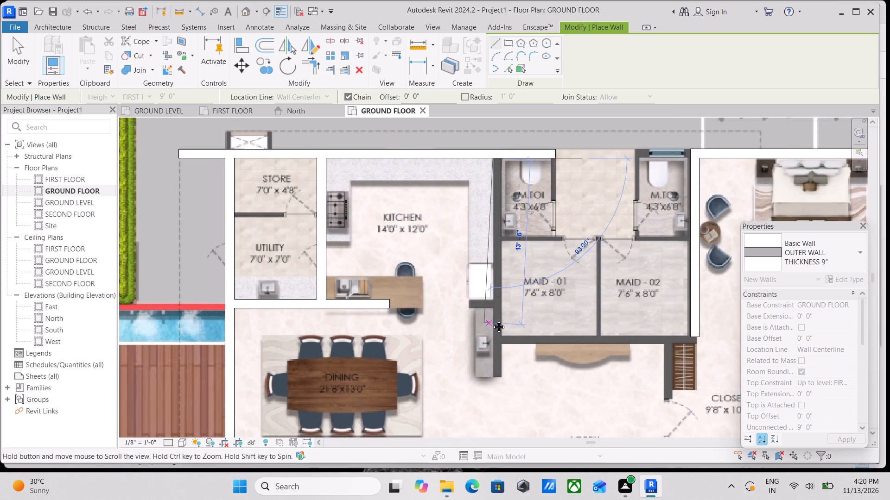
{"action": "middle_click_drag", "start_coordinate": [492, 320], "coordinate": [492, 319]}
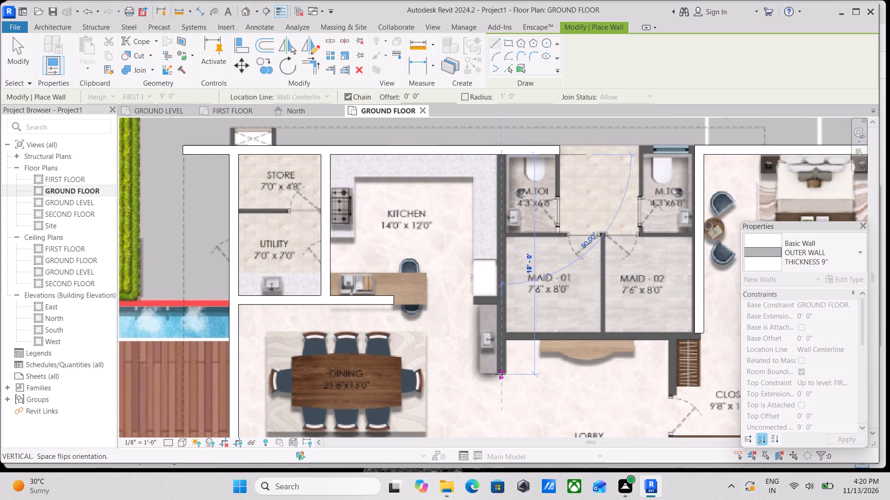
{"action": "scroll", "coordinate": [500, 374], "scroll_direction": "up", "scroll_amount": 11}
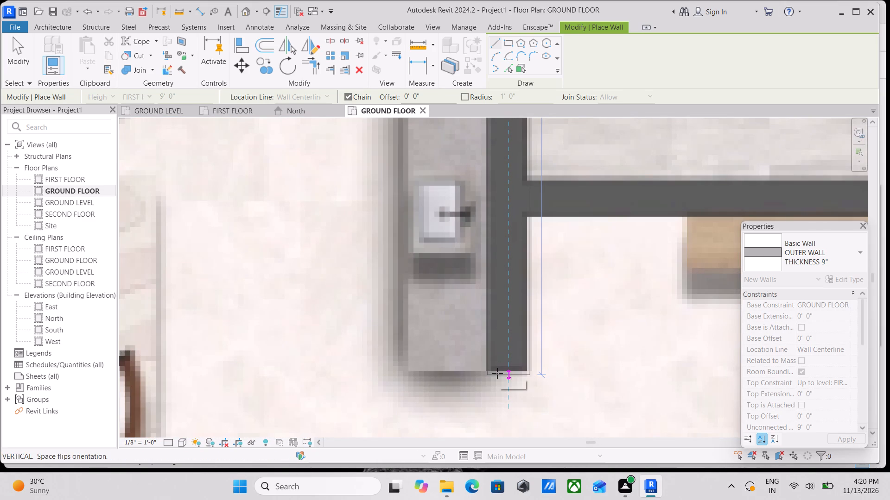
{"action": "left_click", "coordinate": [496, 370]}
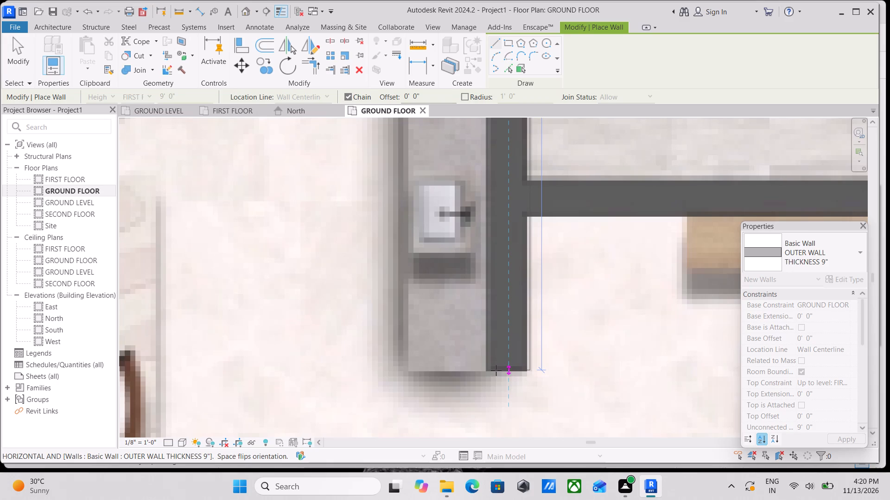
{"action": "scroll", "coordinate": [496, 370], "scroll_direction": "down", "scroll_amount": 1}
{"action": "key", "text": "Escape"}
{"action": "key", "text": "Escape"}
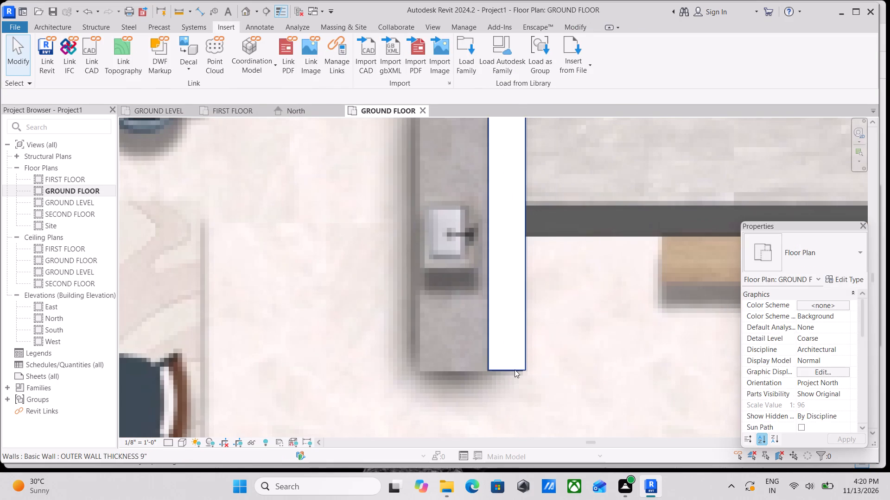
Nudge the wall between the kitchen and MAID - 01 one increment west to align it with the underlay.
{"action": "left_click", "coordinate": [517, 364]}
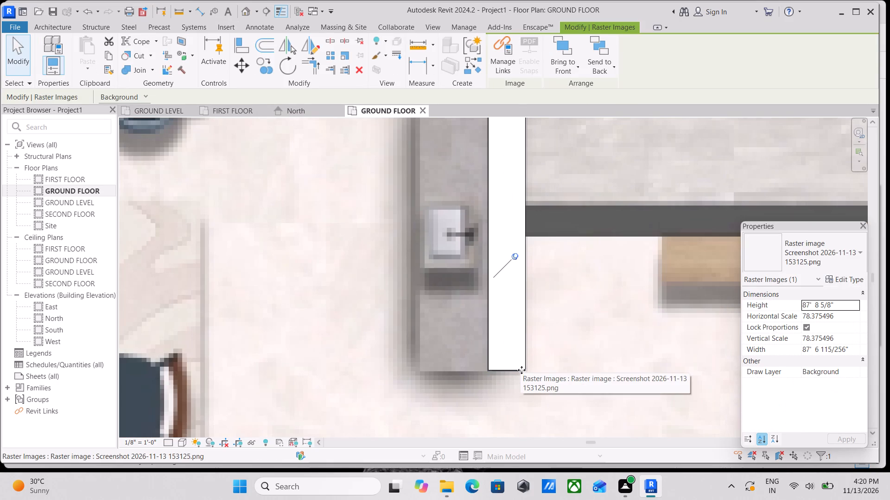
{"action": "key", "text": "Escape"}
{"action": "left_click", "coordinate": [522, 369]}
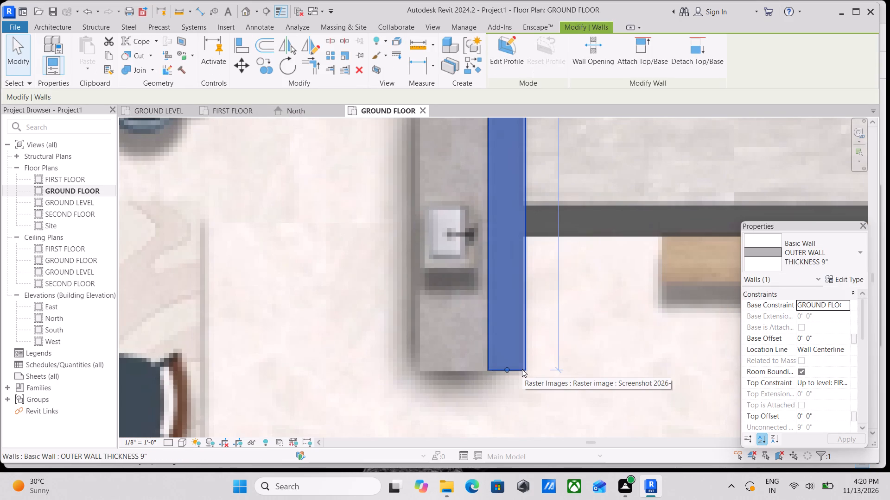
{"action": "scroll", "coordinate": [522, 369], "scroll_direction": "down", "scroll_amount": 1}
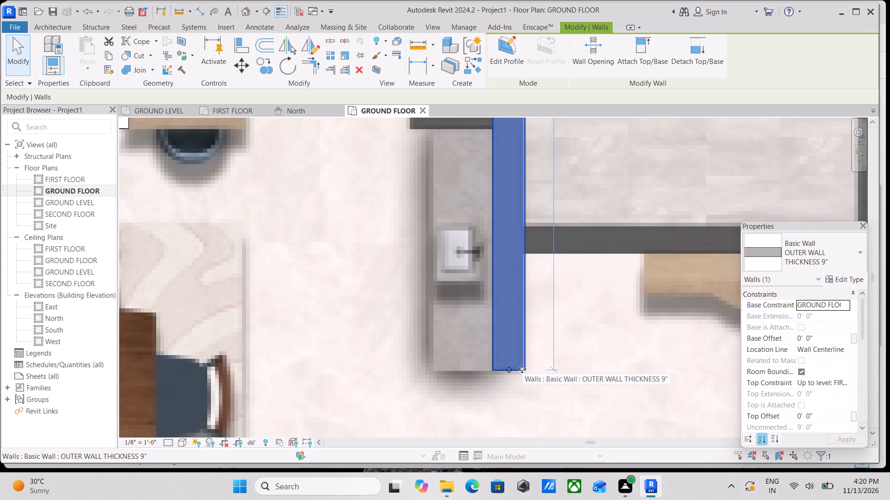
{"action": "key", "text": "Left"}
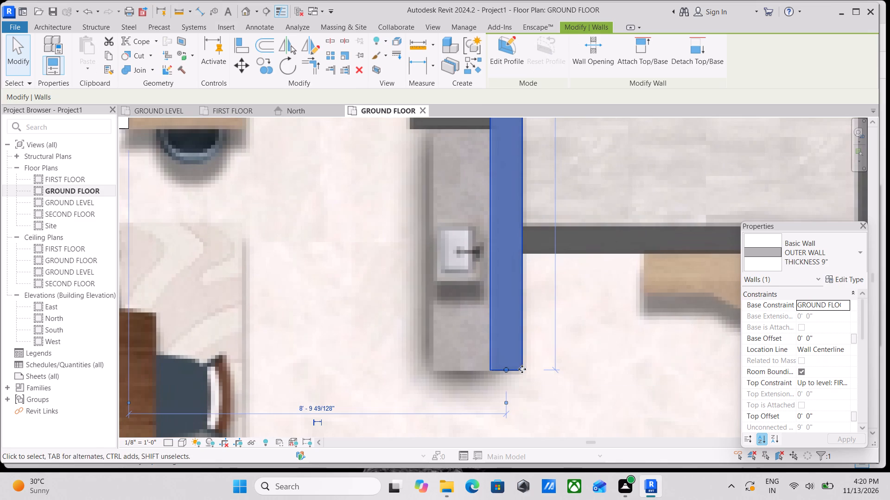
{"action": "scroll", "coordinate": [532, 378], "scroll_direction": "up", "scroll_amount": 3}
{"action": "key", "text": "Escape"}
{"action": "scroll", "coordinate": [532, 378], "scroll_direction": "down", "scroll_amount": 3}
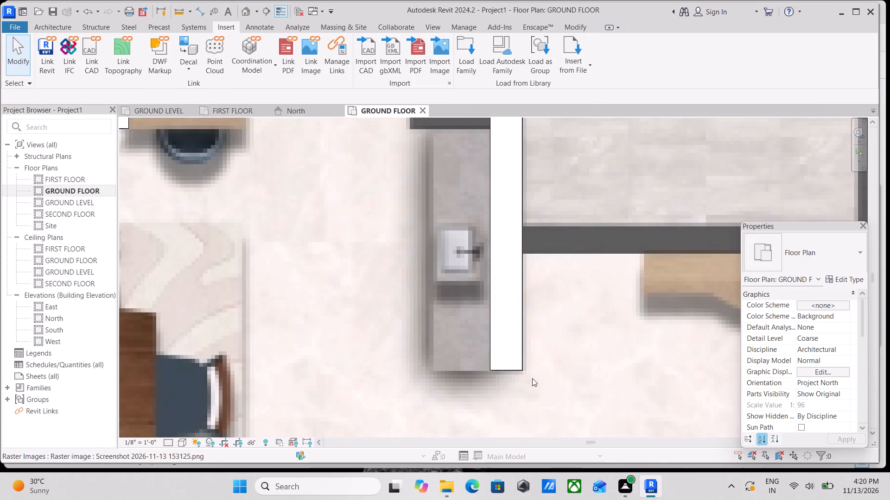
Examine the wall between the kitchen and maid rooms against the underlay, from its south end up to the north wall.
{"action": "middle_click_drag", "start_coordinate": [532, 378], "coordinate": [552, 468]}
{"action": "scroll", "coordinate": [559, 351], "scroll_direction": "down", "scroll_amount": 2}
{"action": "middle_click_drag", "start_coordinate": [559, 351], "coordinate": [584, 419]}
{"action": "scroll", "coordinate": [579, 391], "scroll_direction": "down", "scroll_amount": 7}
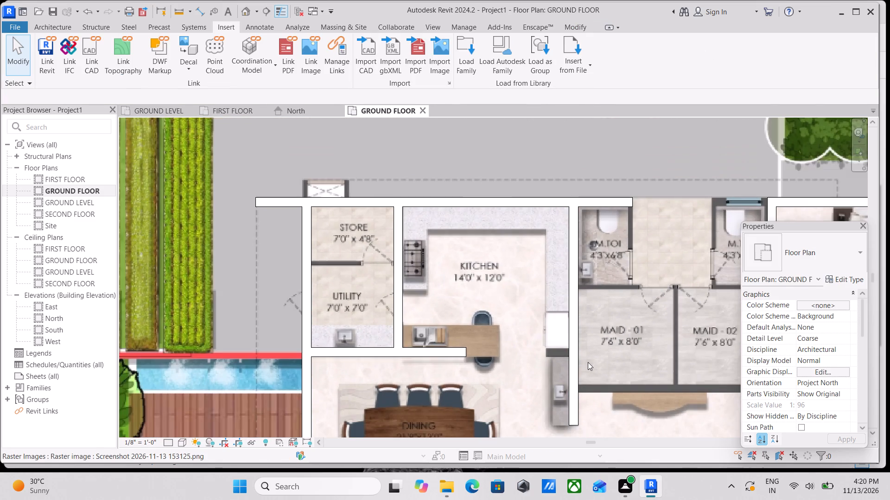
{"action": "scroll", "coordinate": [581, 354], "scroll_direction": "up", "scroll_amount": 4}
{"action": "middle_click_drag", "start_coordinate": [580, 353], "coordinate": [599, 401]}
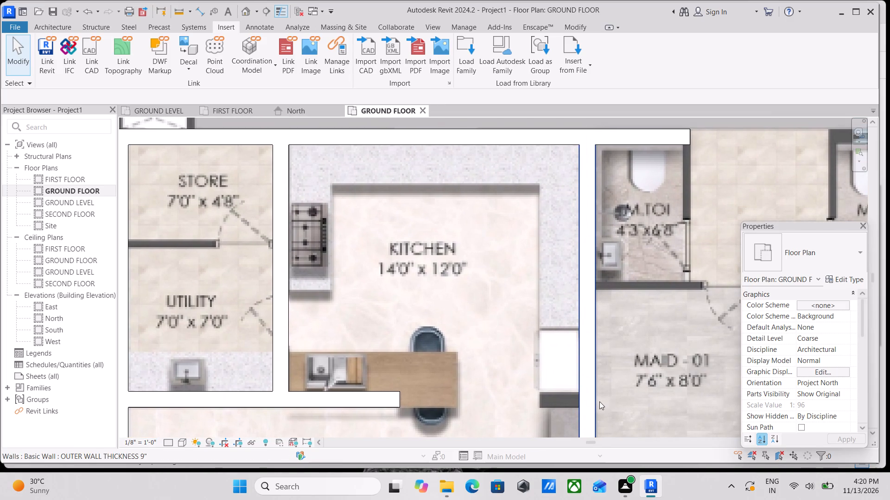
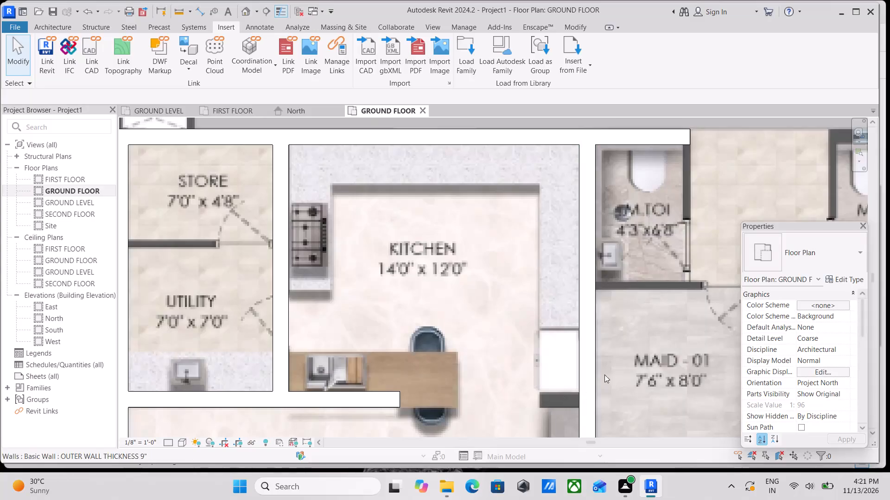
Examine the GROUND FLOOR underlay from the guest bedroom and landscape court to the living lounge and maid rooms for walls still to model.
{"action": "scroll", "coordinate": [572, 357], "scroll_direction": "down", "scroll_amount": 4}
{"action": "scroll", "coordinate": [515, 319], "scroll_direction": "down", "scroll_amount": 1}
{"action": "middle_click_drag", "start_coordinate": [505, 313], "coordinate": [480, 300]}
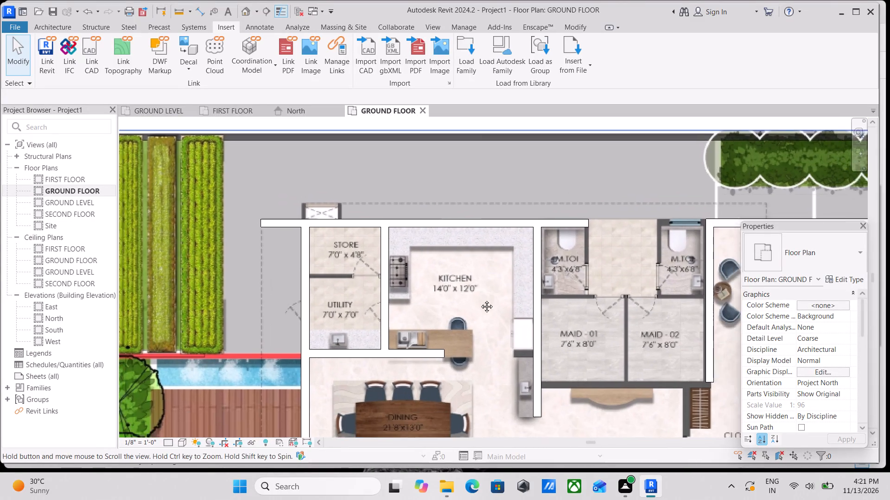
{"action": "middle_click_drag", "start_coordinate": [480, 300], "coordinate": [453, 245]}
{"action": "middle_click_drag", "start_coordinate": [576, 308], "coordinate": [513, 292]}
{"action": "middle_click_drag", "start_coordinate": [569, 249], "coordinate": [487, 269]}
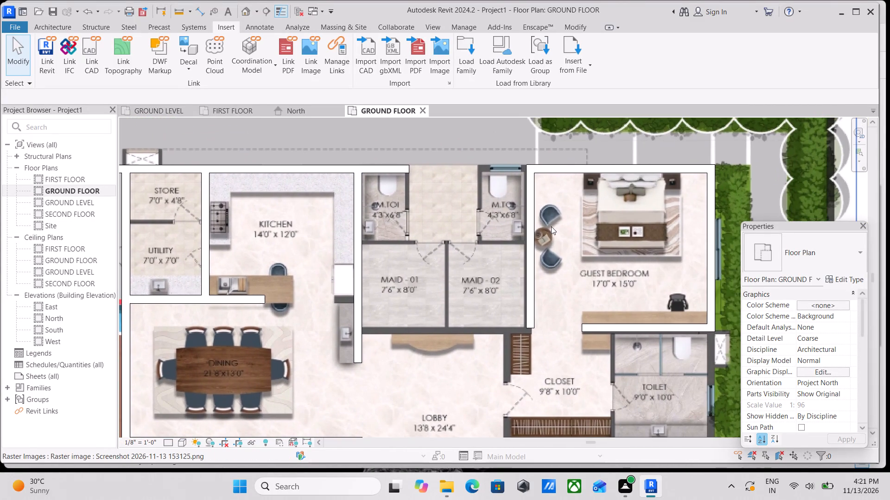
{"action": "scroll", "coordinate": [553, 225], "scroll_direction": "up", "scroll_amount": 3}
{"action": "scroll", "coordinate": [550, 250], "scroll_direction": "down", "scroll_amount": 1}
{"action": "middle_click", "coordinate": [550, 250]}
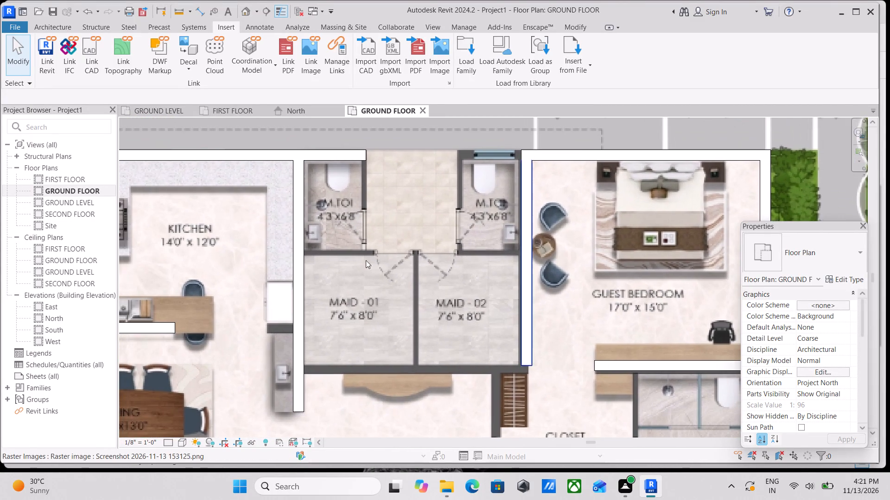
{"action": "scroll", "coordinate": [354, 266], "scroll_direction": "down", "scroll_amount": 4}
{"action": "middle_click_drag", "start_coordinate": [356, 276], "coordinate": [470, 211]}
{"action": "scroll", "coordinate": [470, 306], "scroll_direction": "up", "scroll_amount": 1}
{"action": "middle_click_drag", "start_coordinate": [470, 307], "coordinate": [497, 247]}
{"action": "middle_click_drag", "start_coordinate": [484, 344], "coordinate": [482, 240]}
{"action": "middle_click_drag", "start_coordinate": [327, 322], "coordinate": [377, 289]}
{"action": "scroll", "coordinate": [274, 260], "scroll_direction": "up", "scroll_amount": 3}
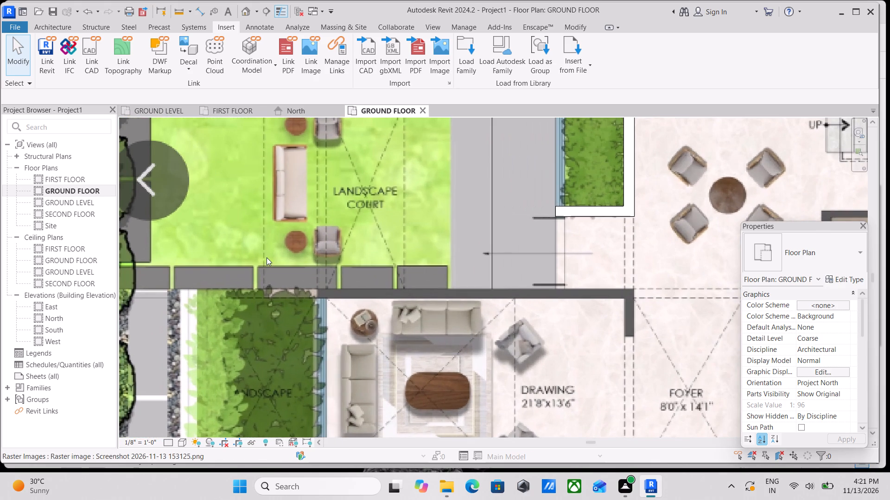
{"action": "middle_click_drag", "start_coordinate": [241, 320], "coordinate": [345, 312]}
{"action": "scroll", "coordinate": [347, 312], "scroll_direction": "down", "scroll_amount": 2}
{"action": "middle_click_drag", "start_coordinate": [347, 312], "coordinate": [398, 353]}
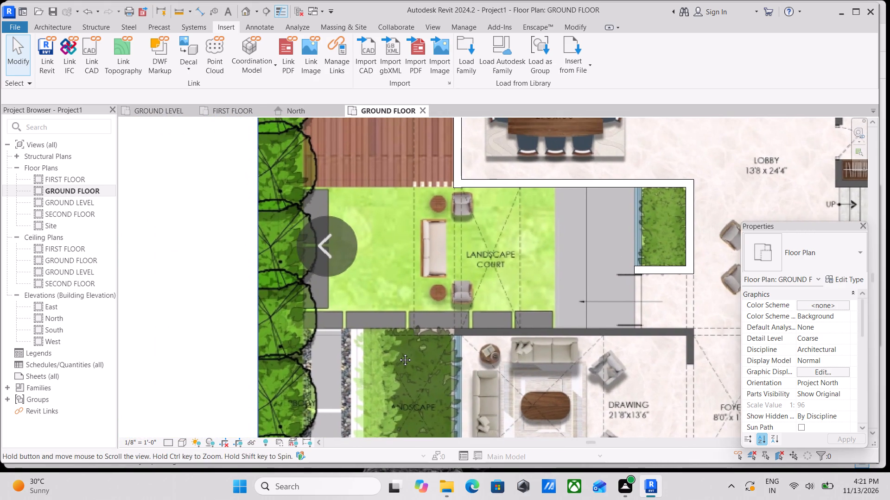
{"action": "middle_click_drag", "start_coordinate": [398, 353], "coordinate": [394, 350]}
{"action": "scroll", "coordinate": [394, 350], "scroll_direction": "down", "scroll_amount": 3}
{"action": "middle_click_drag", "start_coordinate": [394, 350], "coordinate": [395, 196]}
{"action": "scroll", "coordinate": [395, 204], "scroll_direction": "down", "scroll_amount": 2}
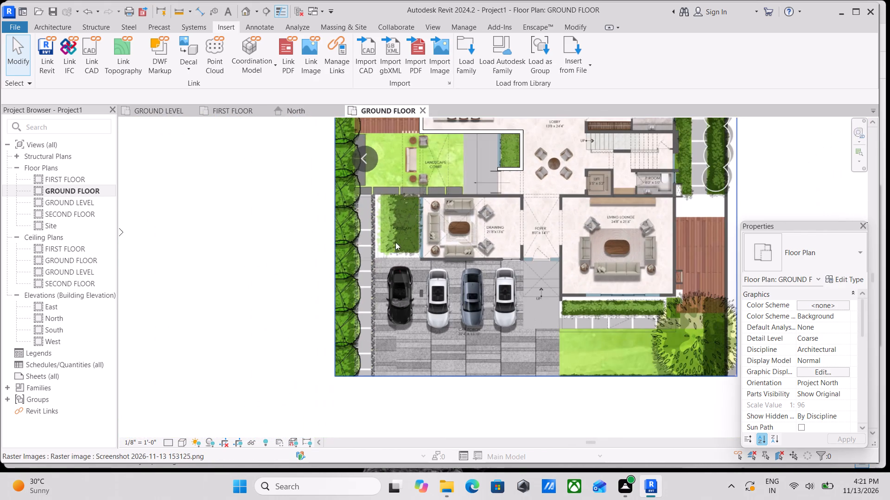
{"action": "scroll", "coordinate": [395, 242], "scroll_direction": "down", "scroll_amount": 2}
{"action": "middle_click_drag", "start_coordinate": [385, 270], "coordinate": [381, 266]}
{"action": "scroll", "coordinate": [668, 330], "scroll_direction": "up", "scroll_amount": 2}
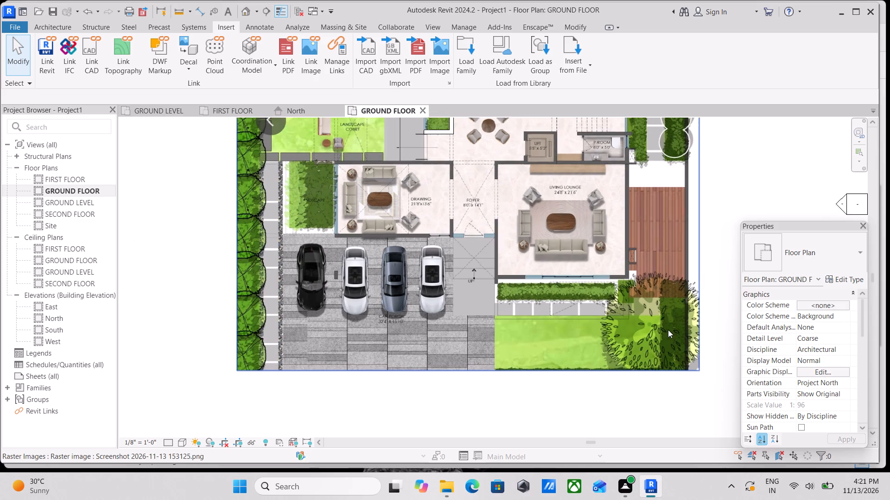
{"action": "scroll", "coordinate": [668, 330], "scroll_direction": "up", "scroll_amount": 2}
{"action": "scroll", "coordinate": [668, 330], "scroll_direction": "down", "scroll_amount": 2}
{"action": "middle_click_drag", "start_coordinate": [550, 316], "coordinate": [520, 371]}
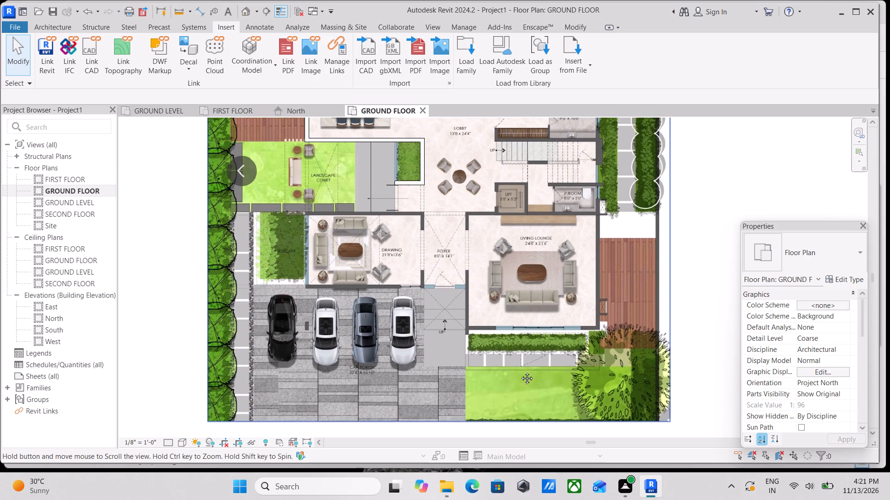
{"action": "middle_click_drag", "start_coordinate": [520, 371], "coordinate": [520, 372]}
{"action": "scroll", "coordinate": [584, 306], "scroll_direction": "up", "scroll_amount": 1}
{"action": "middle_click_drag", "start_coordinate": [534, 312], "coordinate": [543, 417]}
{"action": "middle_click_drag", "start_coordinate": [460, 237], "coordinate": [482, 333]}
{"action": "scroll", "coordinate": [455, 205], "scroll_direction": "up", "scroll_amount": 1}
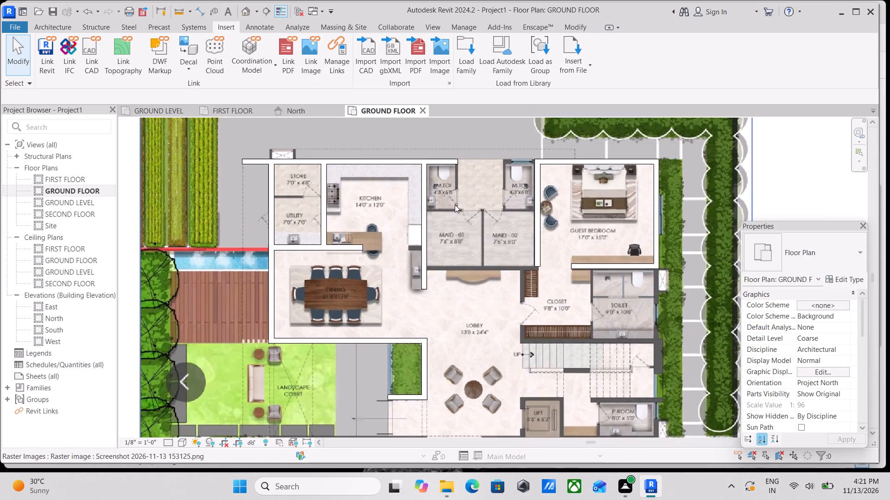
{"action": "scroll", "coordinate": [455, 205], "scroll_direction": "up", "scroll_amount": 2}
{"action": "scroll", "coordinate": [495, 271], "scroll_direction": "up", "scroll_amount": 3}
{"action": "middle_click_drag", "start_coordinate": [495, 271], "coordinate": [499, 321]}
{"action": "scroll", "coordinate": [377, 317], "scroll_direction": "up", "scroll_amount": 3}
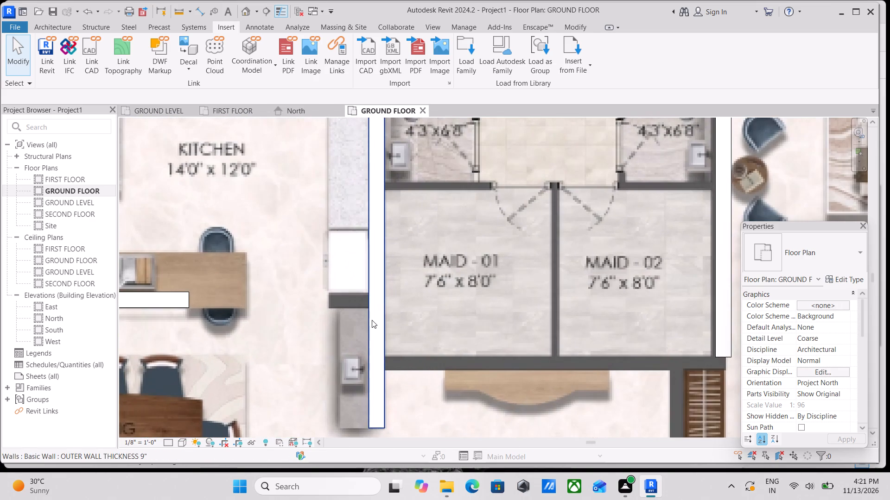
Draw an OUTER WALL THICKNESS 9" stub about 1'-11" west from the kitchen and MAID - 01 dividing wall, above the sink counter, up to FIRST FLOOR.
{"action": "type", "text": "WA"}
{"action": "scroll", "coordinate": [346, 307], "scroll_direction": "up", "scroll_amount": 3}
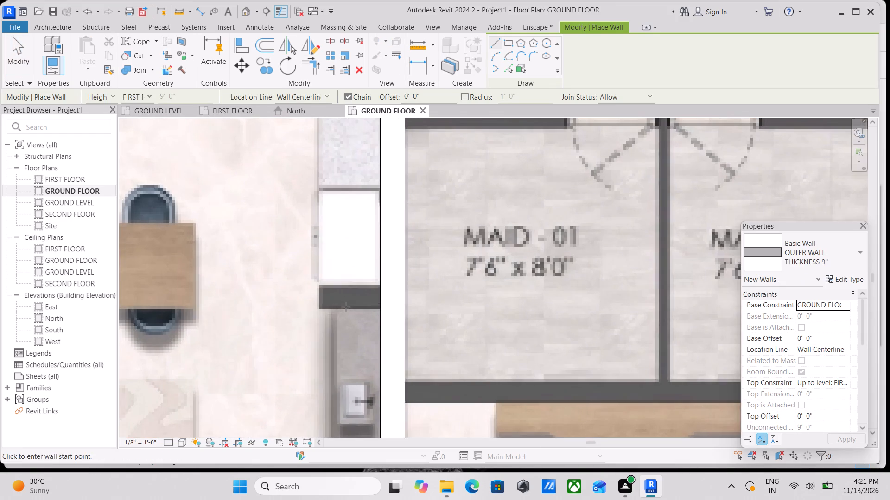
{"action": "scroll", "coordinate": [377, 308], "scroll_direction": "up", "scroll_amount": 2}
{"action": "left_click", "coordinate": [384, 295]}
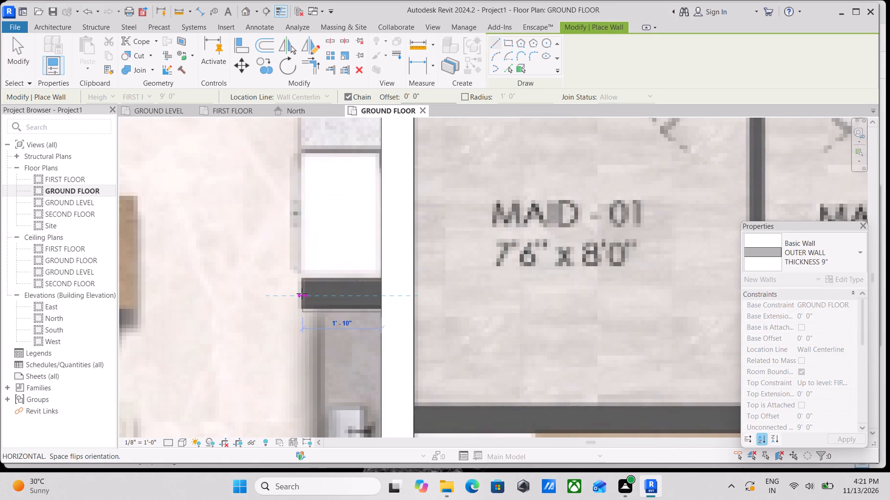
{"action": "key", "text": "grave"}
{"action": "key", "text": "Escape"}
{"action": "scroll", "coordinate": [381, 292], "scroll_direction": "up", "scroll_amount": 3}
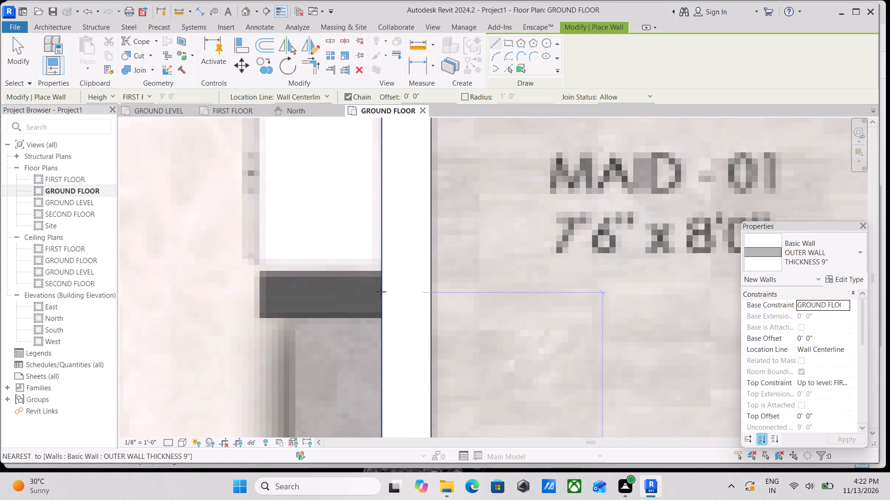
{"action": "scroll", "coordinate": [381, 292], "scroll_direction": "up", "scroll_amount": 1}
{"action": "left_click", "coordinate": [384, 296]}
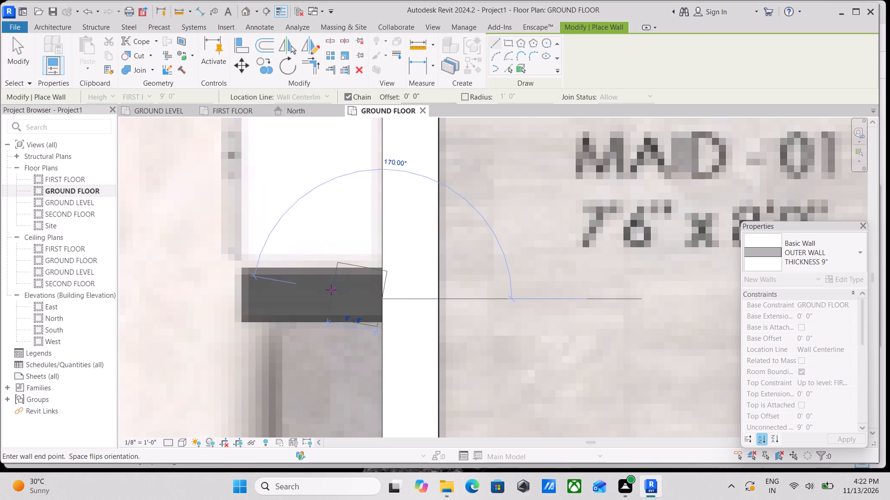
{"action": "left_click", "coordinate": [241, 293]}
{"action": "key", "text": "Escape"}
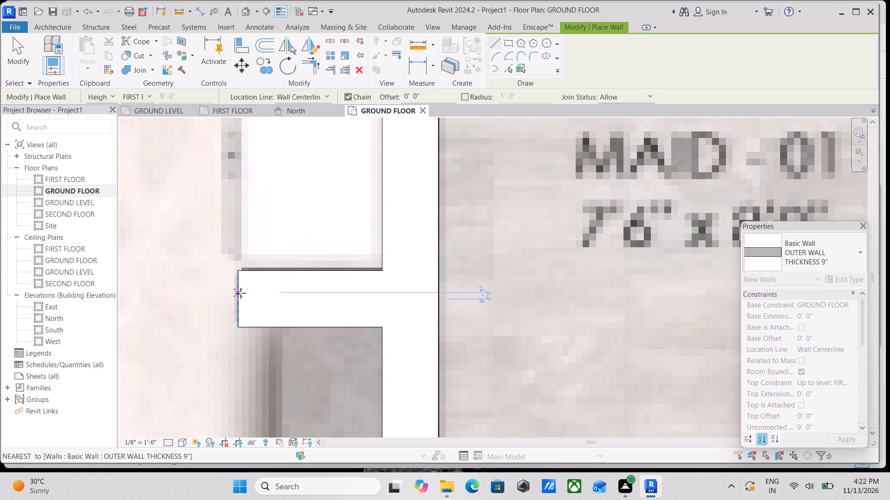
{"action": "key", "text": "Escape"}
Nudge the short stub wall above the sink counter one increment north to align it with the underlay.
{"action": "left_click", "coordinate": [298, 272]}
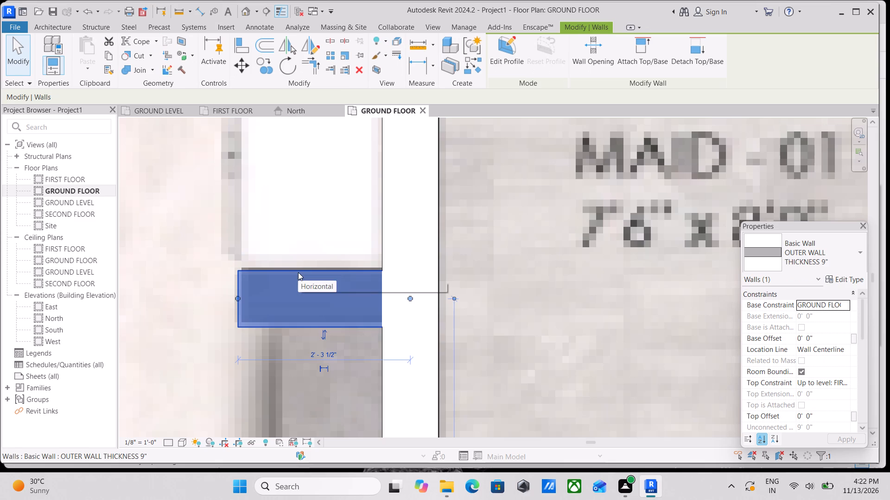
{"action": "key", "text": "Up"}
{"action": "key", "text": "Escape"}
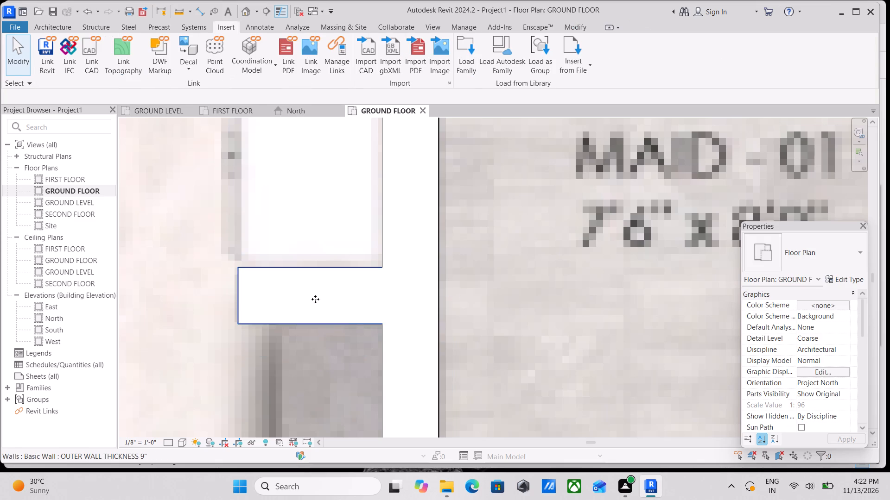
Draw an OUTER WALL THICKNESS 9" wall about 4'-8" west from the guest bedroom's northwest corner, along MAID - 02's M.TOI north side, up to FIRST FLOOR.
{"action": "scroll", "coordinate": [315, 299], "scroll_direction": "down", "scroll_amount": 12}
{"action": "middle_click_drag", "start_coordinate": [521, 288], "coordinate": [502, 278]}
{"action": "scroll", "coordinate": [504, 279], "scroll_direction": "down", "scroll_amount": 3}
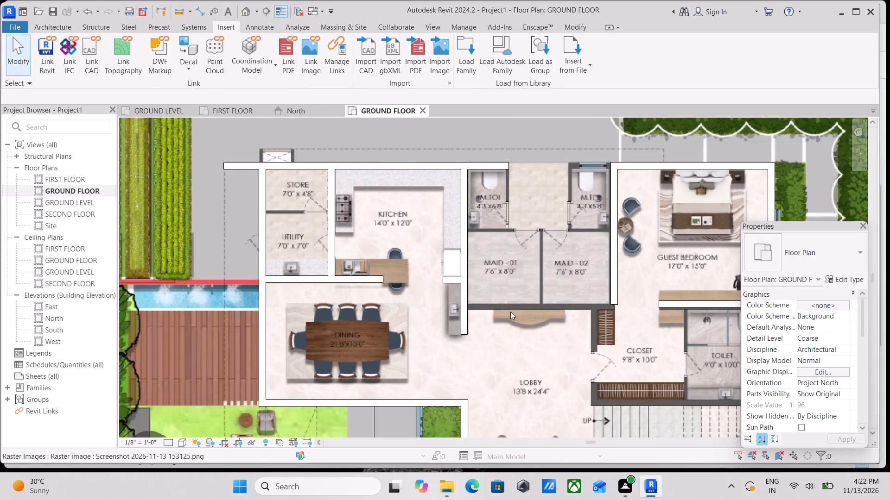
{"action": "middle_click_drag", "start_coordinate": [505, 313], "coordinate": [446, 280]}
{"action": "scroll", "coordinate": [446, 280], "scroll_direction": "up", "scroll_amount": 2}
{"action": "scroll", "coordinate": [568, 281], "scroll_direction": "up", "scroll_amount": 3}
{"action": "scroll", "coordinate": [457, 287], "scroll_direction": "up", "scroll_amount": 2}
{"action": "scroll", "coordinate": [457, 287], "scroll_direction": "down", "scroll_amount": 1}
{"action": "middle_click_drag", "start_coordinate": [457, 287], "coordinate": [405, 347]}
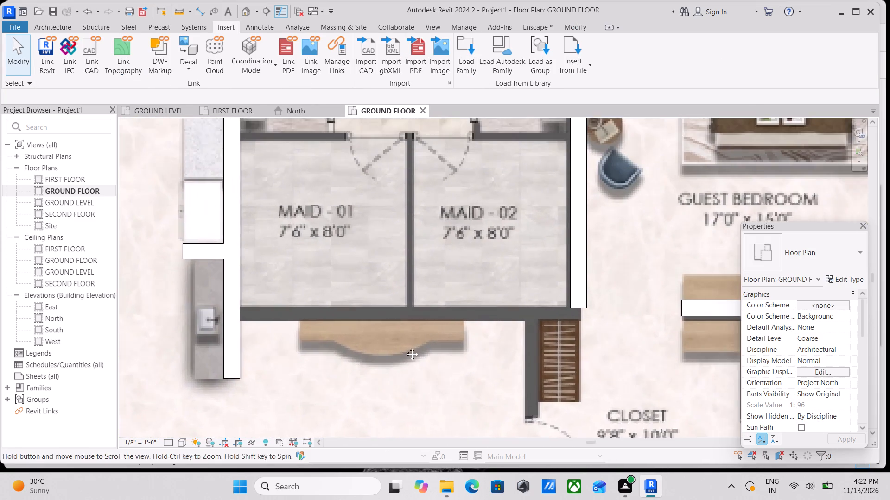
{"action": "middle_click_drag", "start_coordinate": [405, 347], "coordinate": [404, 352]}
{"action": "scroll", "coordinate": [480, 321], "scroll_direction": "down", "scroll_amount": 2}
{"action": "middle_click_drag", "start_coordinate": [480, 321], "coordinate": [358, 380]}
{"action": "scroll", "coordinate": [410, 336], "scroll_direction": "down", "scroll_amount": 3}
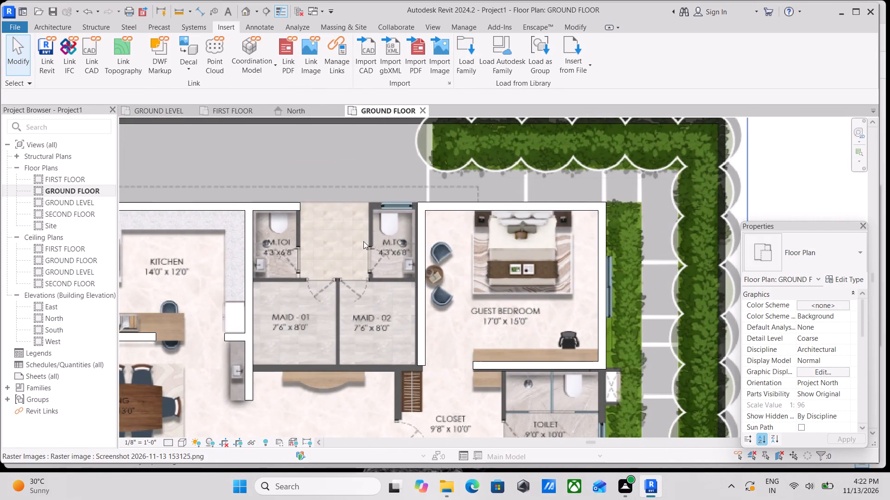
{"action": "scroll", "coordinate": [362, 239], "scroll_direction": "up", "scroll_amount": 3}
{"action": "middle_click_drag", "start_coordinate": [362, 239], "coordinate": [390, 300]}
{"action": "scroll", "coordinate": [435, 287], "scroll_direction": "up", "scroll_amount": 2}
{"action": "type", "text": "WA"}
{"action": "scroll", "coordinate": [485, 243], "scroll_direction": "up", "scroll_amount": 8}
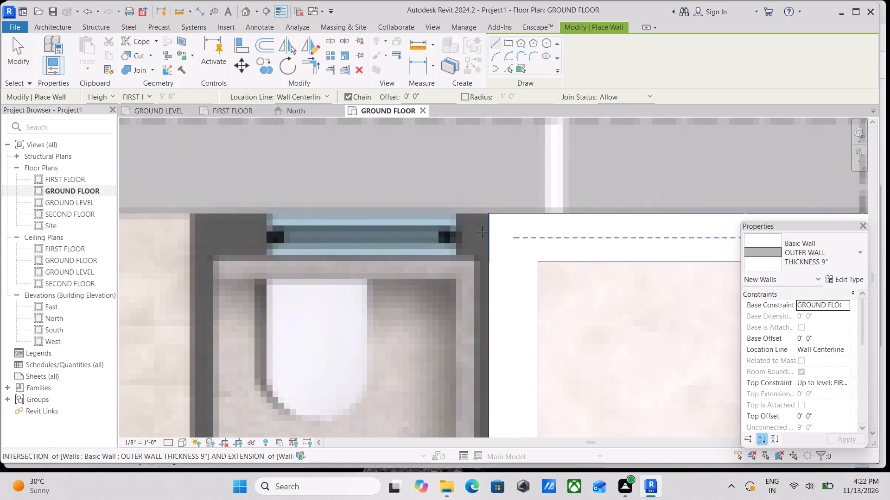
{"action": "left_click", "coordinate": [489, 235]}
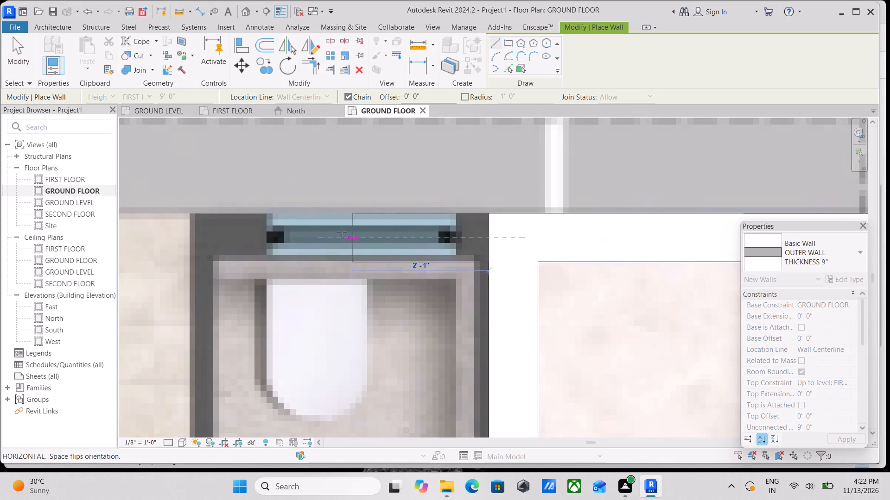
{"action": "left_click", "coordinate": [189, 236]}
{"action": "key", "text": "Escape"}
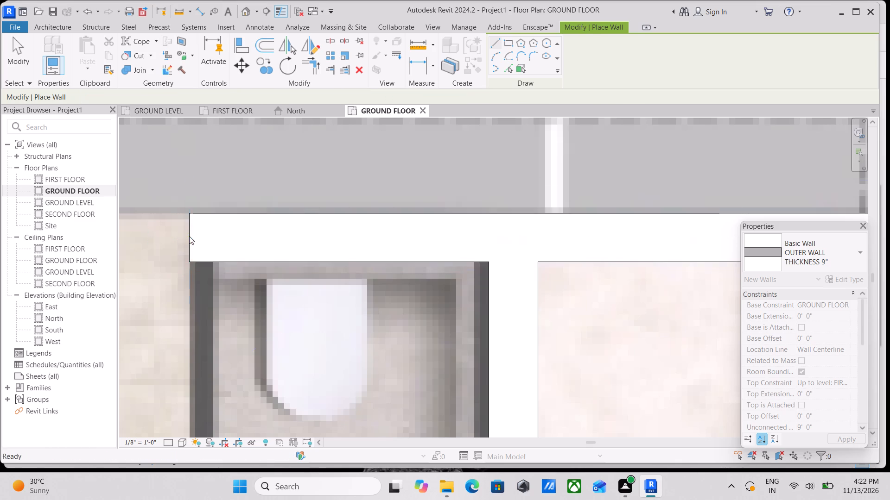
Examine the underlay around the closet, toilet, staircase, P.ROOM and living lounge for the next outer wall to trace.
{"action": "scroll", "coordinate": [236, 244], "scroll_direction": "down", "scroll_amount": 7}
{"action": "middle_click_drag", "start_coordinate": [297, 258], "coordinate": [355, 187]}
{"action": "scroll", "coordinate": [363, 183], "scroll_direction": "down", "scroll_amount": 4}
{"action": "middle_click_drag", "start_coordinate": [363, 243], "coordinate": [435, 253]}
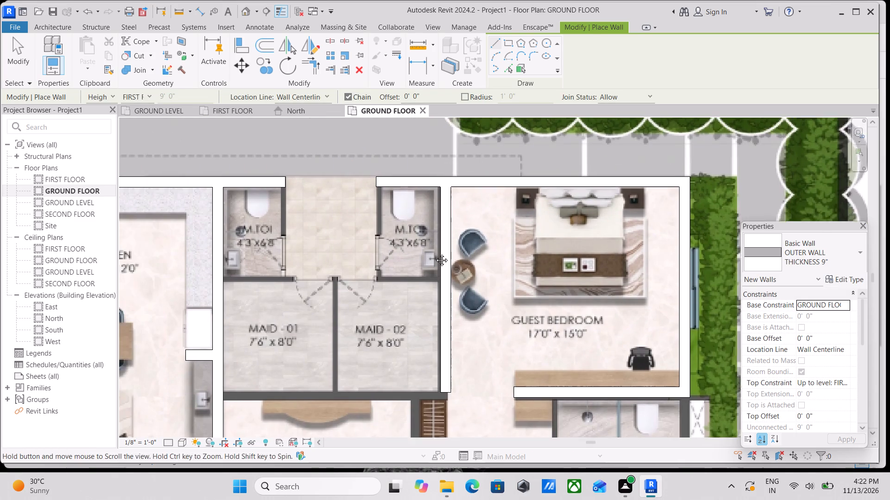
{"action": "middle_click_drag", "start_coordinate": [435, 253], "coordinate": [436, 254]}
{"action": "scroll", "coordinate": [357, 281], "scroll_direction": "down", "scroll_amount": 4}
{"action": "middle_click_drag", "start_coordinate": [358, 280], "coordinate": [352, 174]}
{"action": "scroll", "coordinate": [348, 185], "scroll_direction": "up", "scroll_amount": 1}
{"action": "scroll", "coordinate": [413, 289], "scroll_direction": "down", "scroll_amount": 3}
{"action": "middle_click_drag", "start_coordinate": [406, 265], "coordinate": [425, 201]}
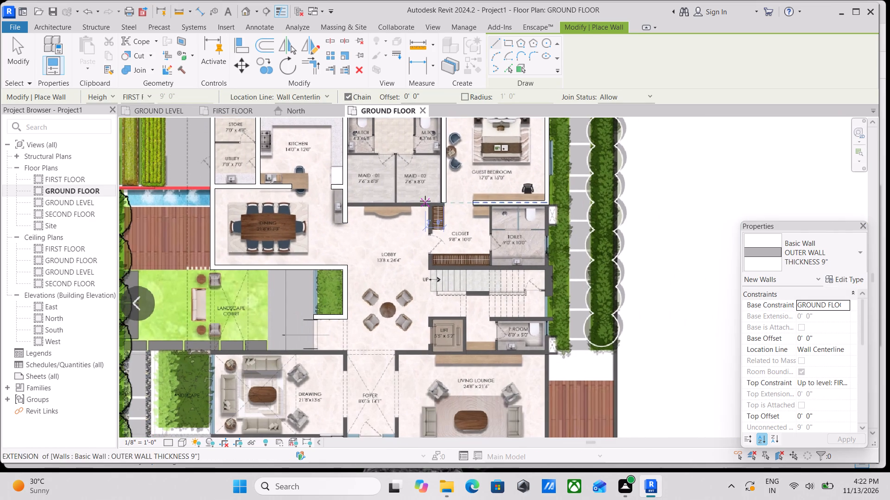
{"action": "scroll", "coordinate": [543, 283], "scroll_direction": "up", "scroll_amount": 9}
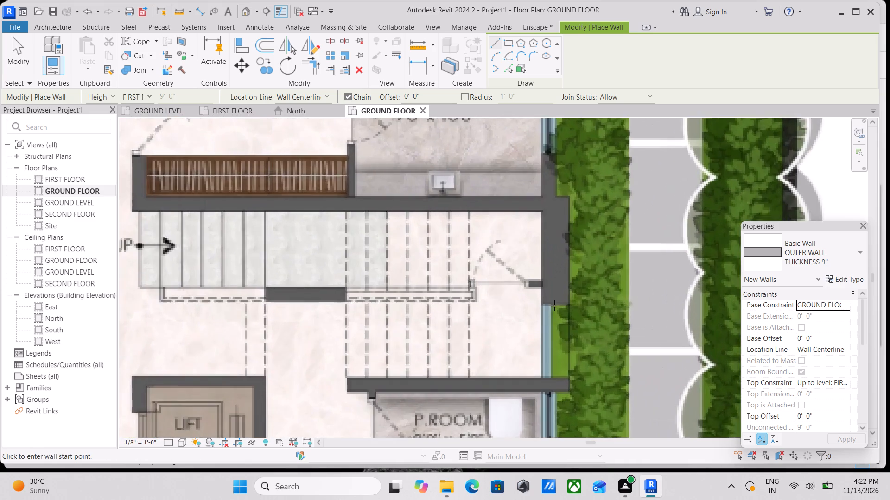
{"action": "scroll", "coordinate": [554, 319], "scroll_direction": "down", "scroll_amount": 3}
{"action": "middle_click_drag", "start_coordinate": [544, 312], "coordinate": [483, 193]}
{"action": "scroll", "coordinate": [482, 191], "scroll_direction": "down", "scroll_amount": 8}
{"action": "middle_click_drag", "start_coordinate": [481, 200], "coordinate": [477, 164]}
{"action": "scroll", "coordinate": [454, 247], "scroll_direction": "up", "scroll_amount": 1}
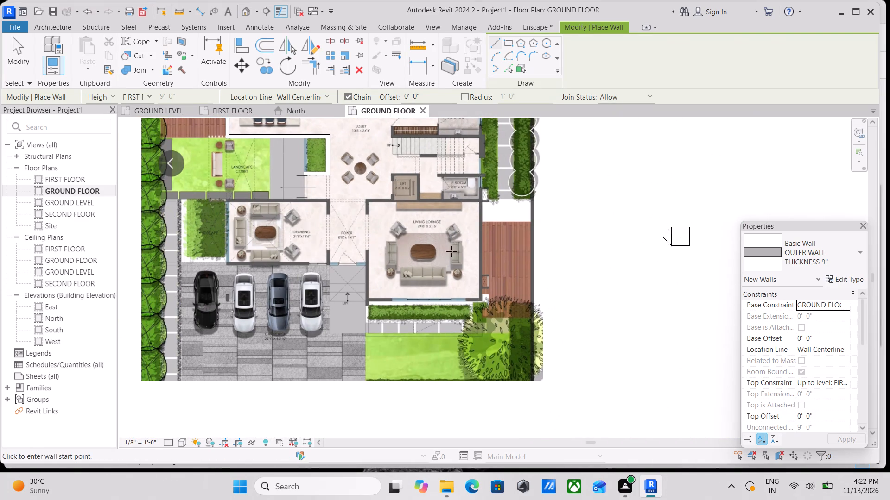
{"action": "scroll", "coordinate": [451, 251], "scroll_direction": "up", "scroll_amount": 4}
{"action": "scroll", "coordinate": [484, 356], "scroll_direction": "up", "scroll_amount": 2}
{"action": "scroll", "coordinate": [422, 312], "scroll_direction": "down", "scroll_amount": 3}
{"action": "middle_click_drag", "start_coordinate": [422, 312], "coordinate": [436, 463]}
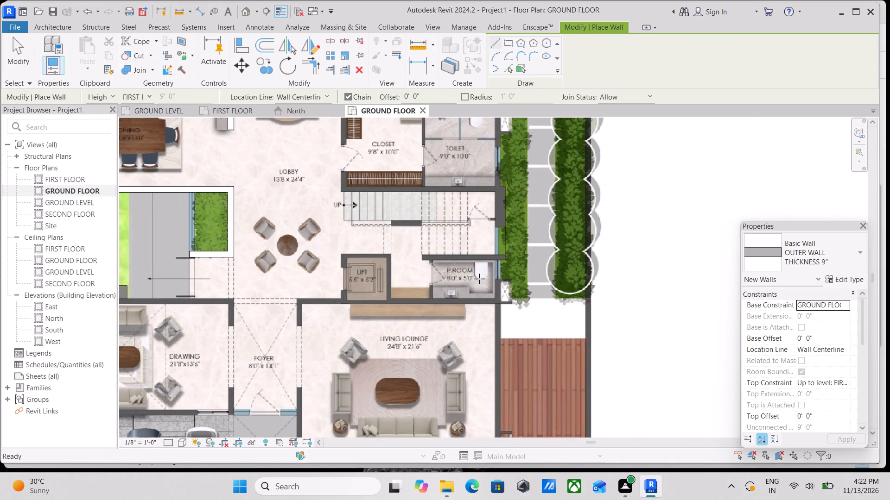
{"action": "middle_click_drag", "start_coordinate": [479, 276], "coordinate": [485, 374]}
{"action": "scroll", "coordinate": [516, 306], "scroll_direction": "up", "scroll_amount": 5}
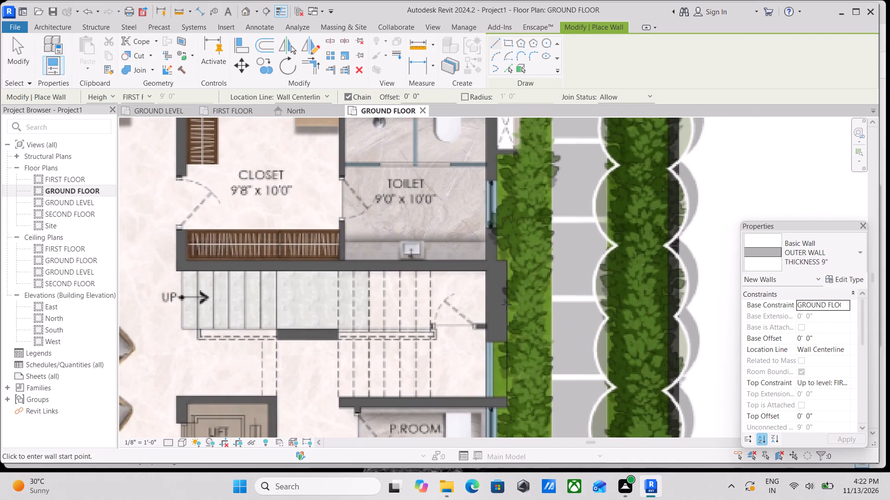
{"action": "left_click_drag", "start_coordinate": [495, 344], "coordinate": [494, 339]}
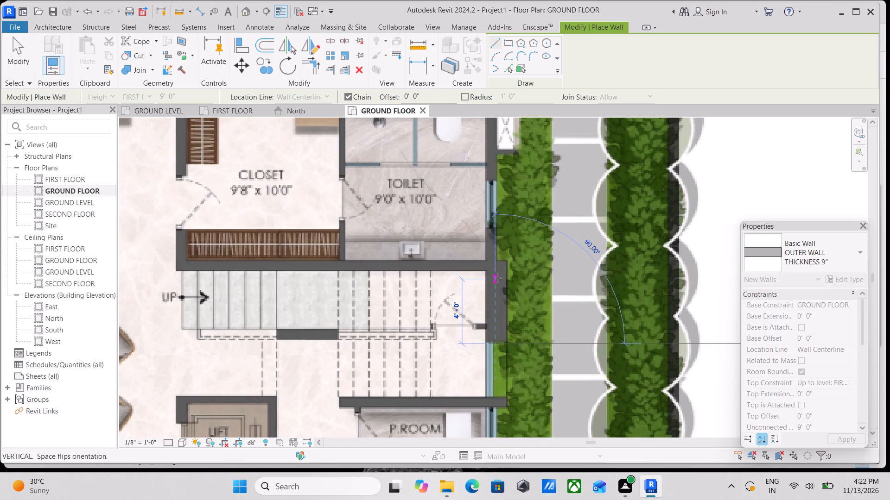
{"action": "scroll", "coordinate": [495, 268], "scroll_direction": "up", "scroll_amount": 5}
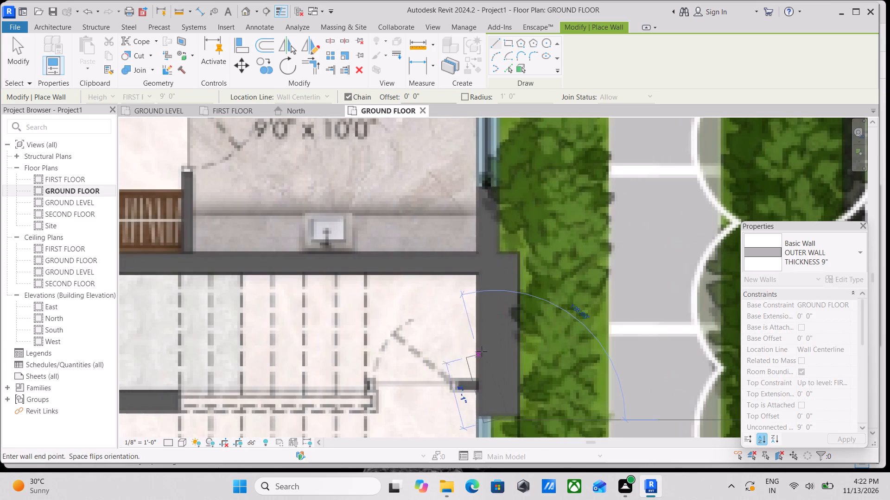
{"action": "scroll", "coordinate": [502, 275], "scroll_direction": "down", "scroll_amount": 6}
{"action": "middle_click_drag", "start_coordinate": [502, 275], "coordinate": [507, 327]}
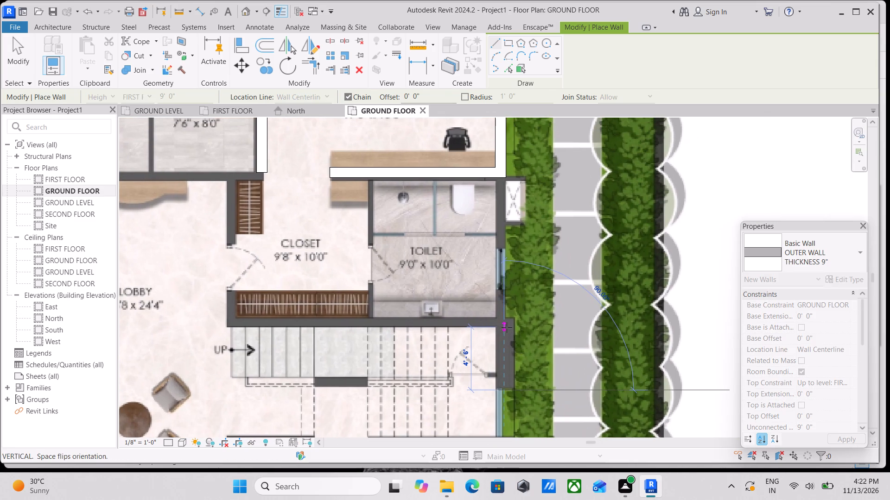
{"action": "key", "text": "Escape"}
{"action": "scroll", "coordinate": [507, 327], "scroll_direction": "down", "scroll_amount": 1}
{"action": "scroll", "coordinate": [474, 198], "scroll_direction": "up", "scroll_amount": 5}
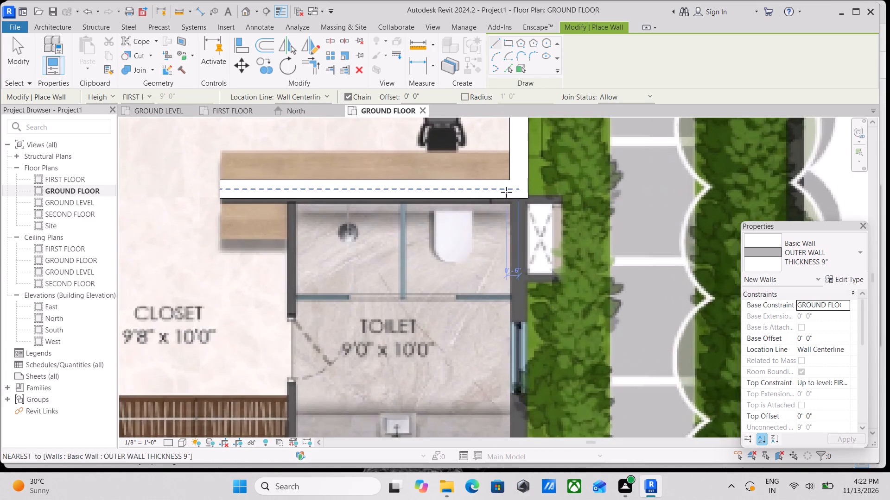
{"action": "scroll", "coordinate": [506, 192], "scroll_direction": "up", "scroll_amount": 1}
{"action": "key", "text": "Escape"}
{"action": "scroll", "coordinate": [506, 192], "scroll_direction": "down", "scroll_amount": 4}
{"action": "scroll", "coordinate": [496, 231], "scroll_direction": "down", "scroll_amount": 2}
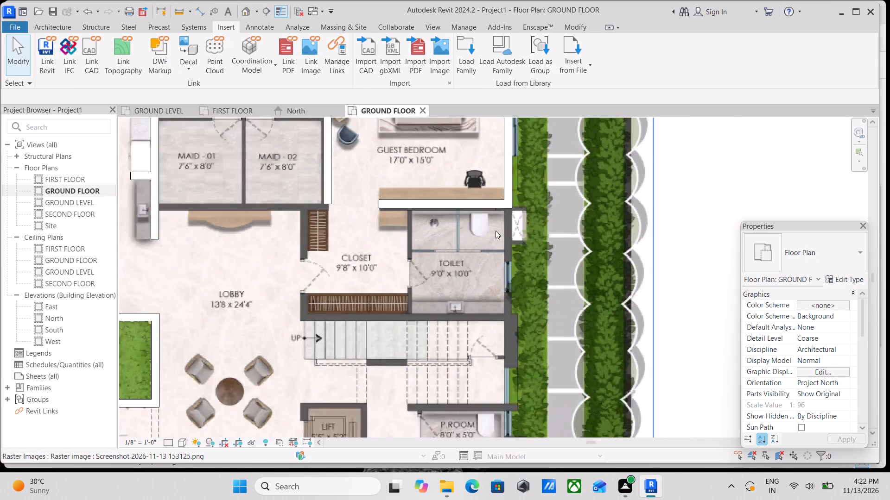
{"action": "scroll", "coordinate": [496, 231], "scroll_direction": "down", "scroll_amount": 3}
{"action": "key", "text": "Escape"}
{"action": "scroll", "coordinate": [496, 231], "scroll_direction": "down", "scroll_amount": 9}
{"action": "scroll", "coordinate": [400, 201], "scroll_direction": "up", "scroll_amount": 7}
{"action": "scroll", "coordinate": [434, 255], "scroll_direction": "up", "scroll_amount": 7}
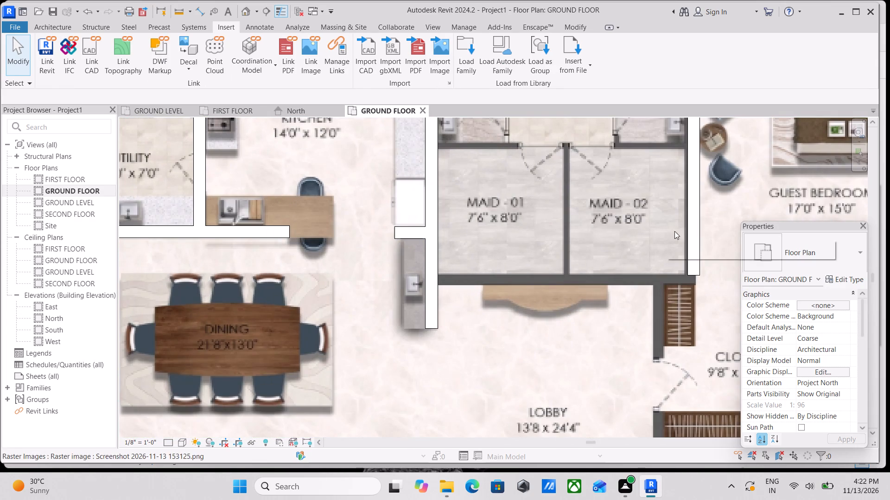
Start a wall and duplicate the OUTER WALL THICKNESS 9" type as a new wall type named INNER WALL 4.5".
{"action": "type", "text": "WA"}
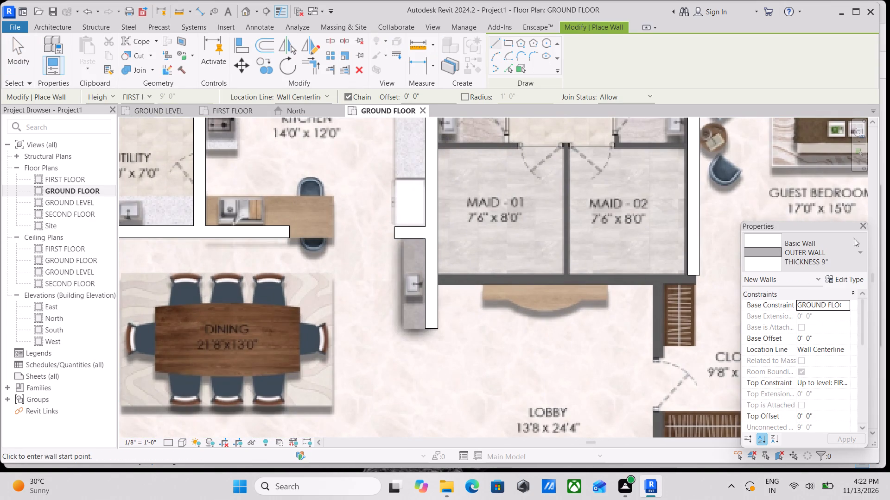
{"action": "left_click", "coordinate": [849, 283]}
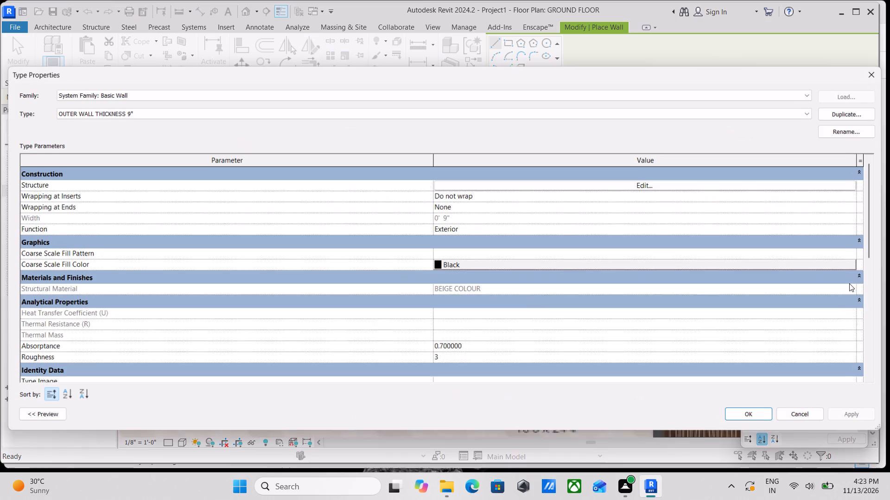
{"action": "left_click", "coordinate": [871, 106]}
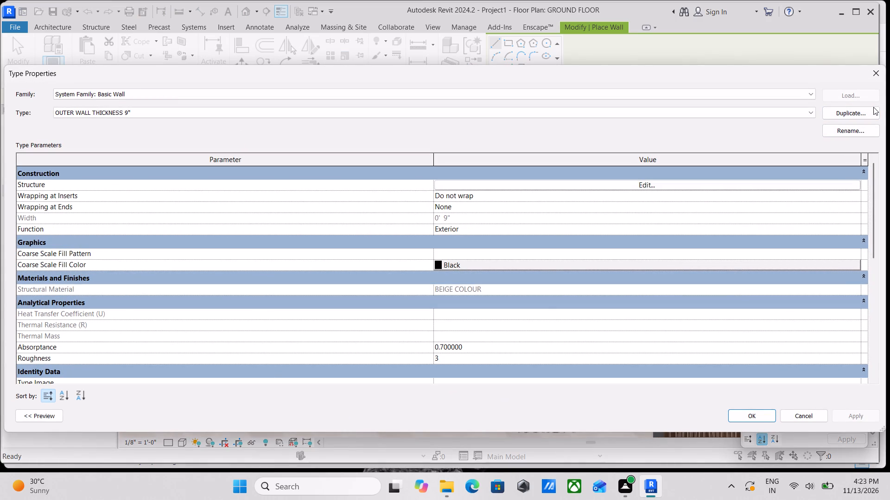
{"action": "left_click", "coordinate": [869, 111]}
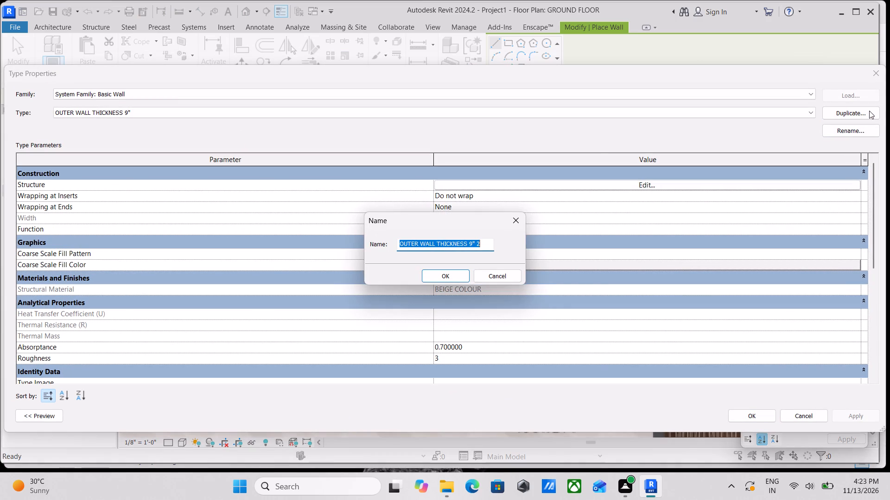
{"action": "key", "text": "BackSpace"}
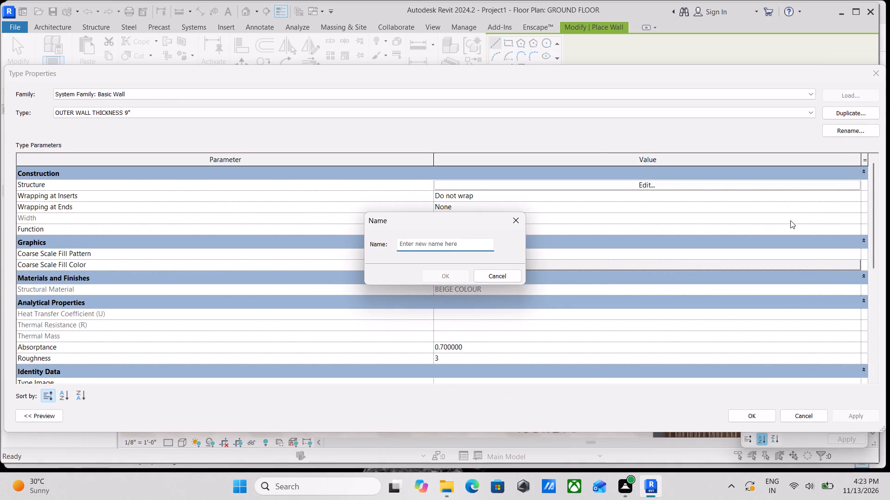
{"action": "type", "text": "INN"}
{"action": "type", "text": "WER"}
{"action": "key", "text": "BackSpace"}
{"action": "key", "text": "BackSpace"}
{"action": "key", "text": "BackSpace"}
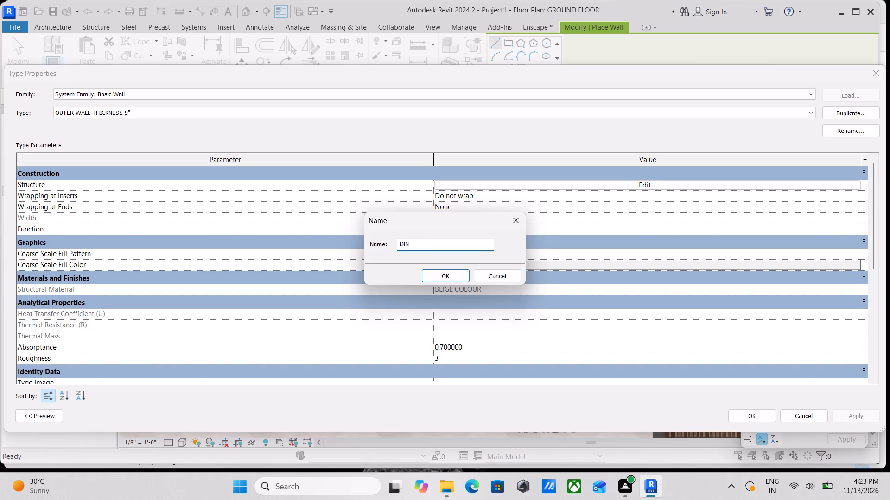
{"action": "type", "text": "ER"}
{"action": "key", "text": "space"}
{"action": "type", "text": "WALL"}
{"action": "key", "text": "space"}
{"action": "type", "text": "4.5"}
{"action": "key", "text": "shift+quotedbl"}
{"action": "left_click", "coordinate": [453, 273]}
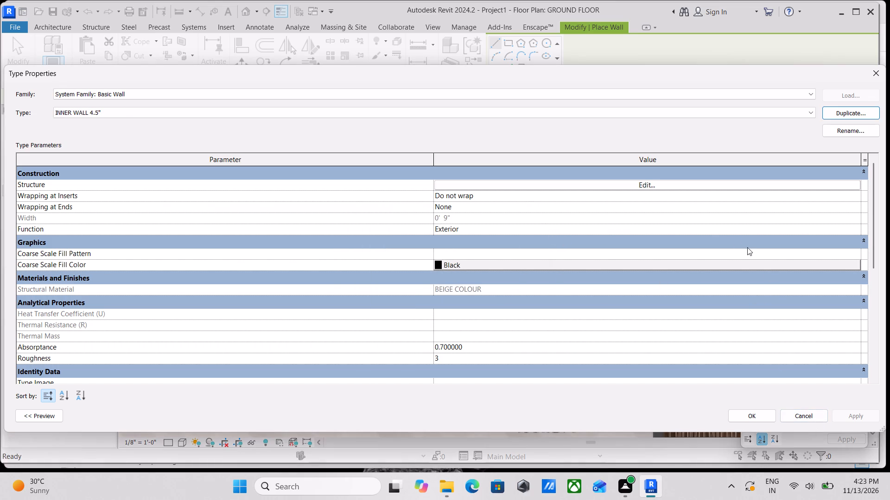
Set the structure layer thickness of the INNER WALL 4.5" type to 4.5" and apply the type changes.
{"action": "left_click", "coordinate": [665, 185]}
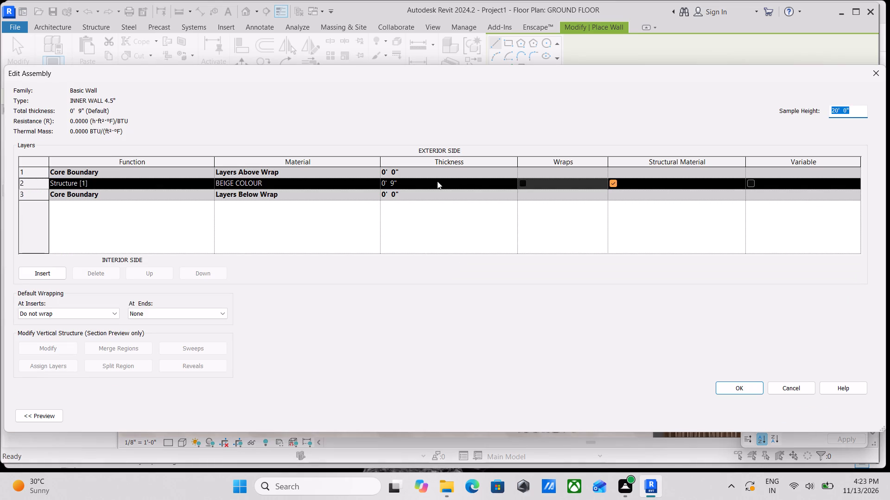
{"action": "left_click", "coordinate": [437, 181]}
{"action": "type", "text": "4.5"}
{"action": "key", "text": "shift+quotedbl"}
{"action": "key", "text": "shift+Return"}
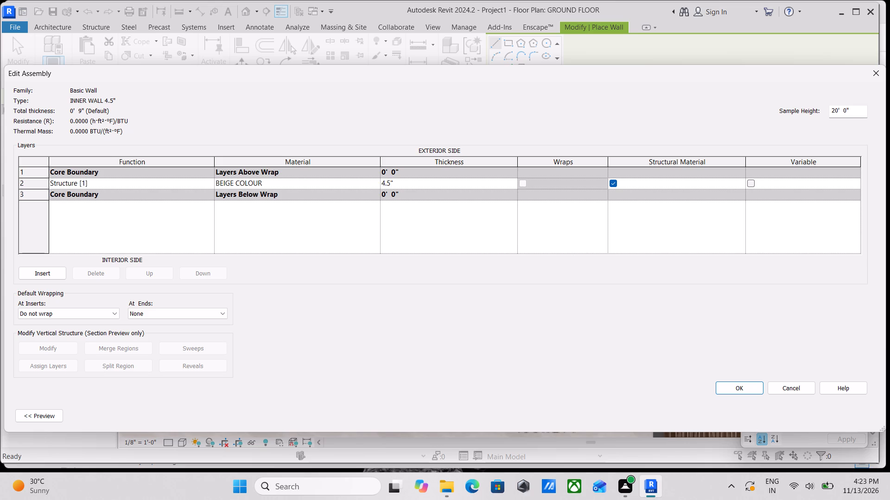
{"action": "left_click", "coordinate": [737, 385]}
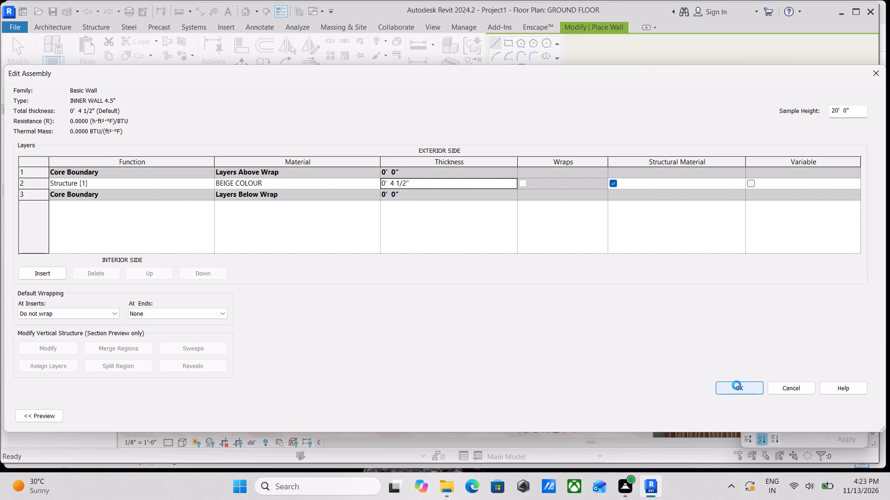
{"action": "left_click", "coordinate": [864, 417]}
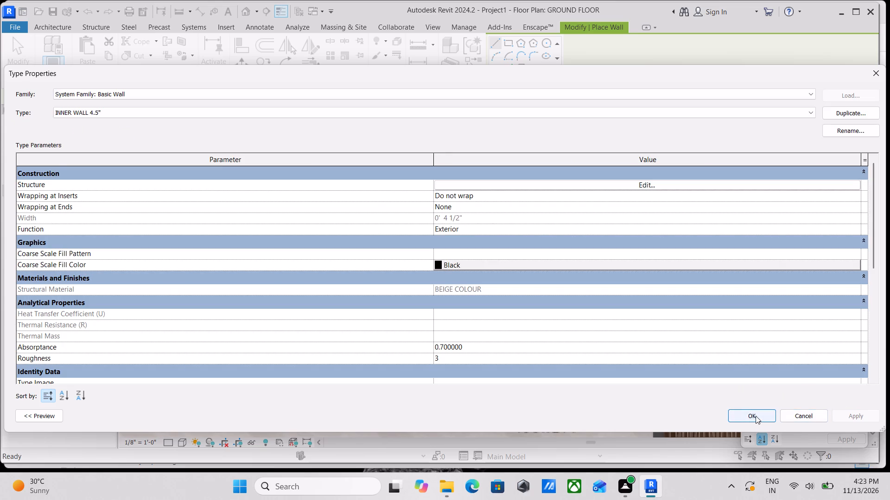
{"action": "left_click", "coordinate": [756, 416]}
Examine the underlay around the lobby, drawing room and foyer, including the wall corner between the drawing room and foyer.
{"action": "scroll", "coordinate": [392, 224], "scroll_direction": "down", "scroll_amount": 3}
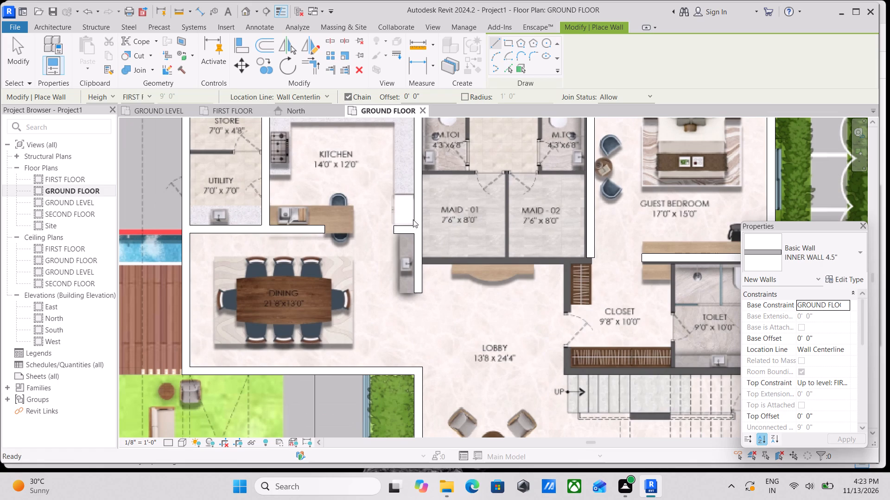
{"action": "scroll", "coordinate": [420, 205], "scroll_direction": "down", "scroll_amount": 5}
{"action": "middle_click_drag", "start_coordinate": [449, 216], "coordinate": [424, 154]}
{"action": "middle_click_drag", "start_coordinate": [478, 281], "coordinate": [465, 219]}
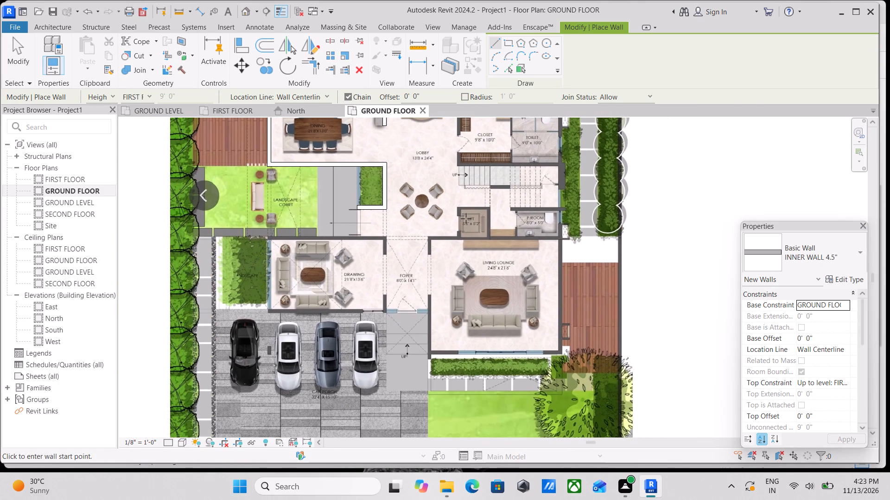
{"action": "scroll", "coordinate": [384, 227], "scroll_direction": "up", "scroll_amount": 3}
{"action": "scroll", "coordinate": [274, 284], "scroll_direction": "up", "scroll_amount": 2}
{"action": "middle_click_drag", "start_coordinate": [274, 284], "coordinate": [318, 355]}
{"action": "scroll", "coordinate": [452, 310], "scroll_direction": "up", "scroll_amount": 3}
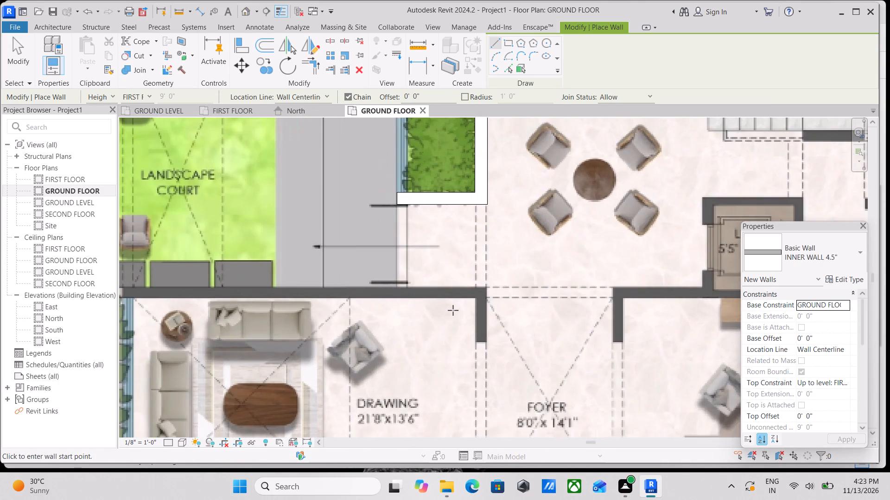
{"action": "scroll", "coordinate": [439, 290], "scroll_direction": "up", "scroll_amount": 2}
{"action": "scroll", "coordinate": [527, 313], "scroll_direction": "up", "scroll_amount": 2}
{"action": "scroll", "coordinate": [492, 281], "scroll_direction": "up", "scroll_amount": 4}
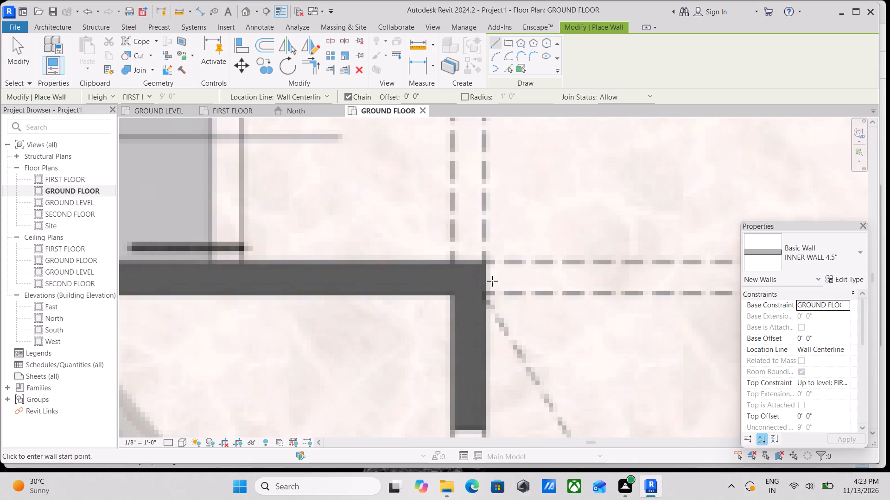
{"action": "scroll", "coordinate": [487, 266], "scroll_direction": "up", "scroll_amount": 2}
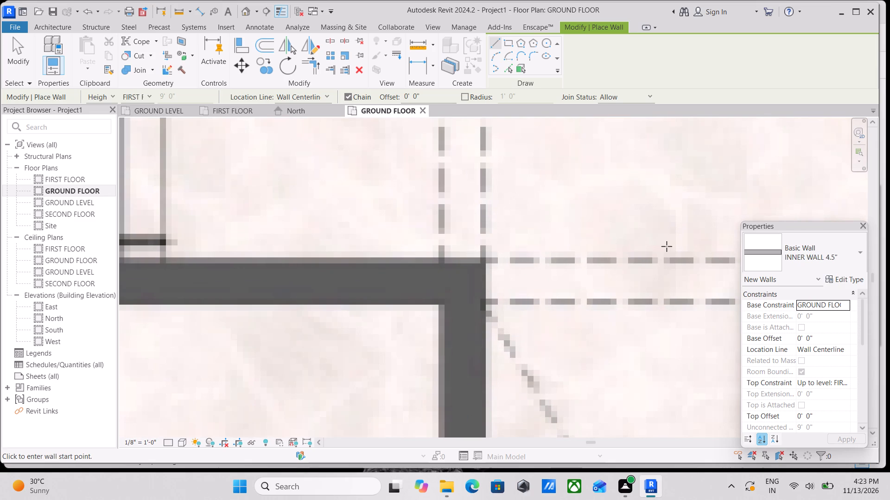
{"action": "scroll", "coordinate": [433, 284], "scroll_direction": "down", "scroll_amount": 14}
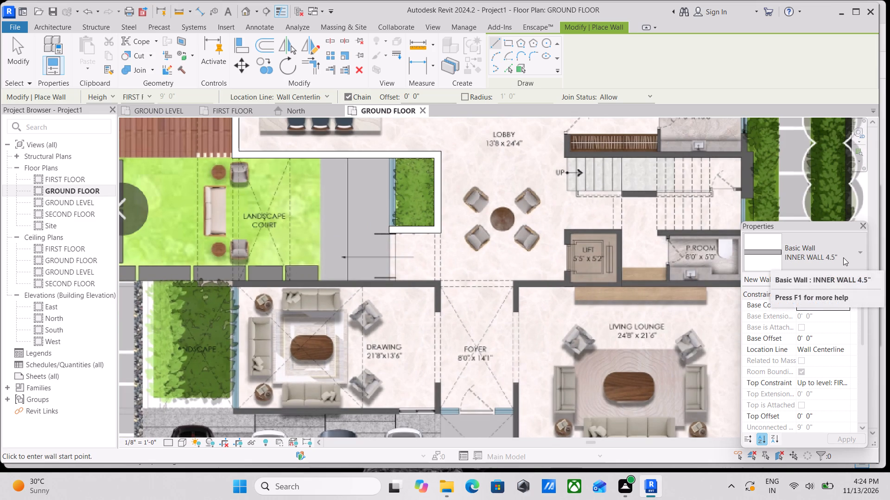
Switch the type for new walls to OUTER WALL THICKNESS 9".
{"action": "left_click", "coordinate": [843, 257]}
{"action": "left_click", "coordinate": [852, 242]}
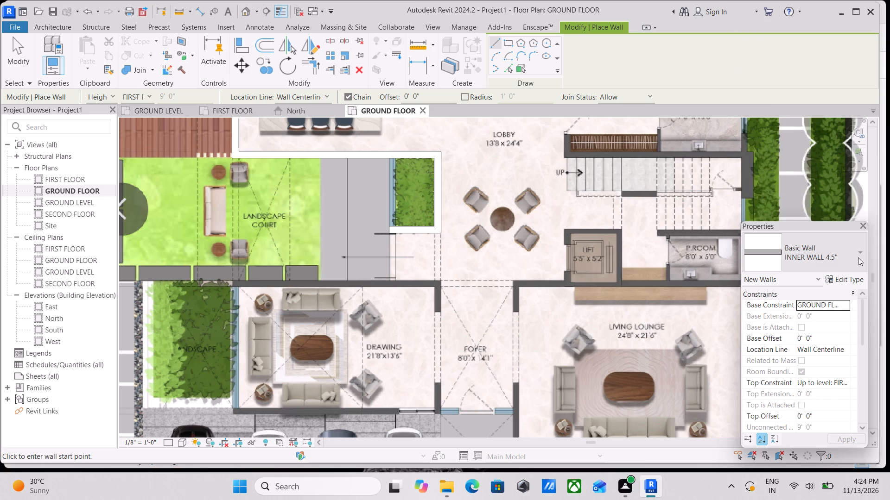
{"action": "left_click", "coordinate": [858, 257]}
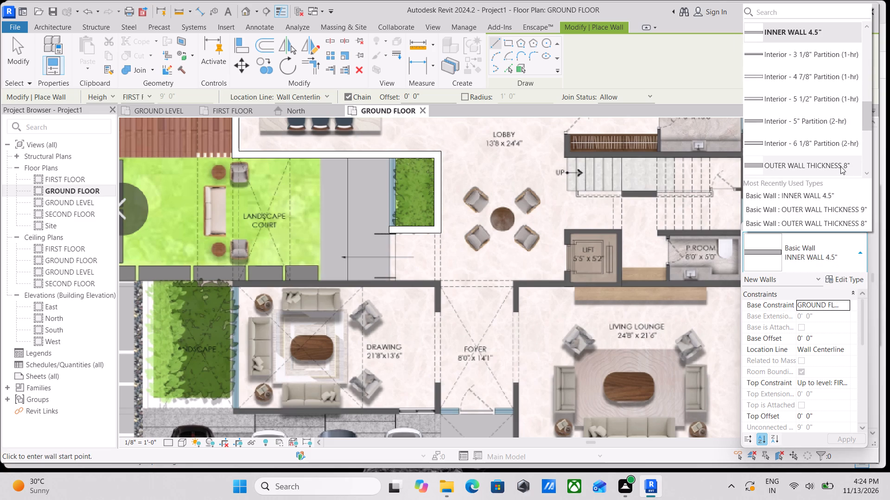
{"action": "scroll", "coordinate": [821, 115], "scroll_direction": "up", "scroll_amount": 1}
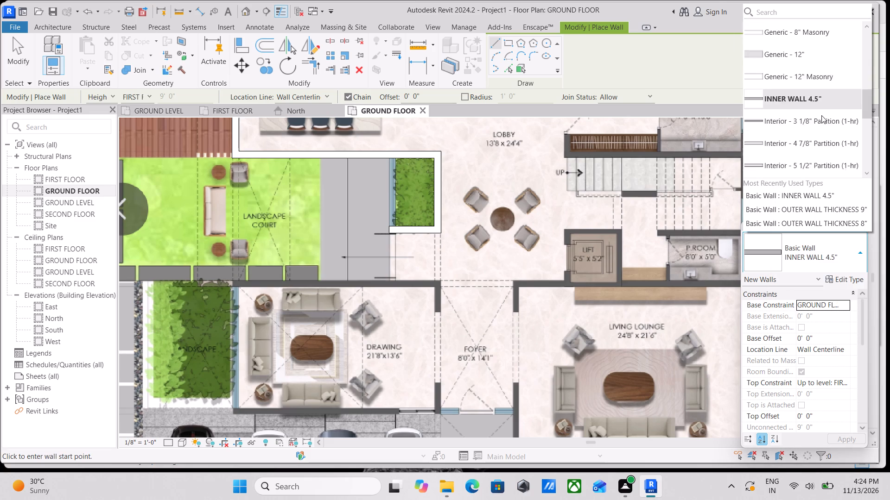
{"action": "scroll", "coordinate": [821, 115], "scroll_direction": "up", "scroll_amount": 3}
{"action": "scroll", "coordinate": [819, 114], "scroll_direction": "down", "scroll_amount": 2}
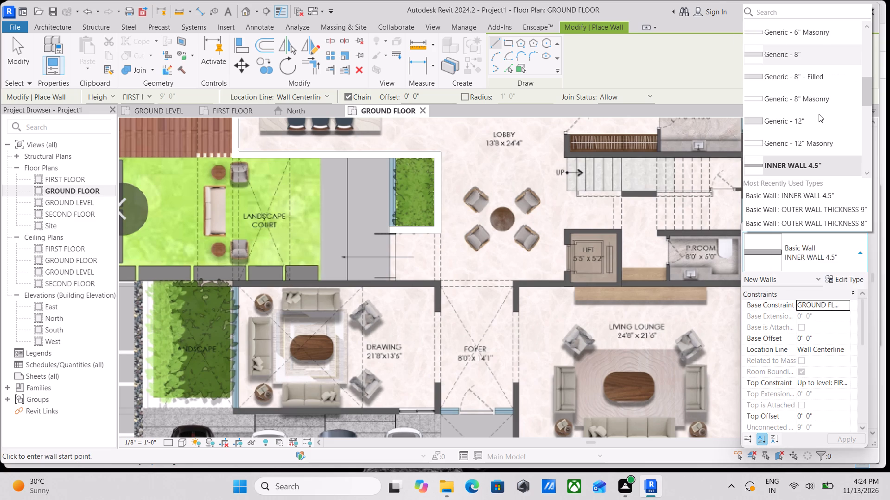
{"action": "scroll", "coordinate": [818, 114], "scroll_direction": "up", "scroll_amount": 6}
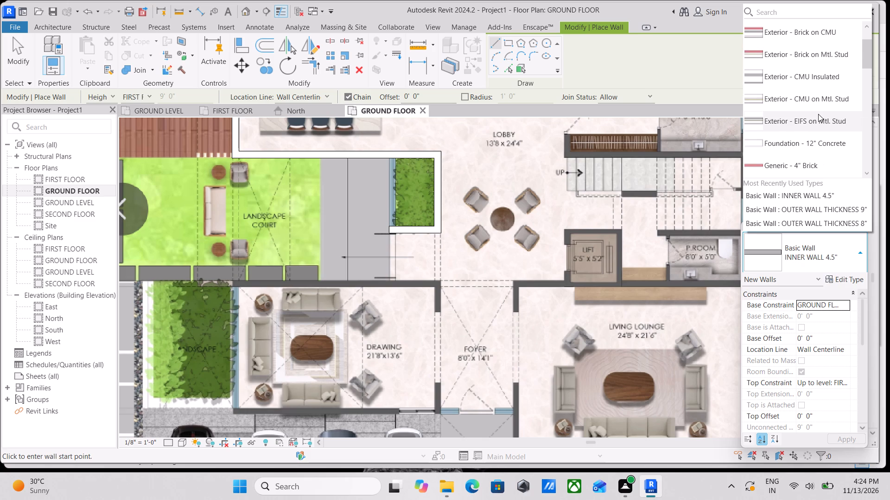
{"action": "scroll", "coordinate": [818, 114], "scroll_direction": "down", "scroll_amount": 5}
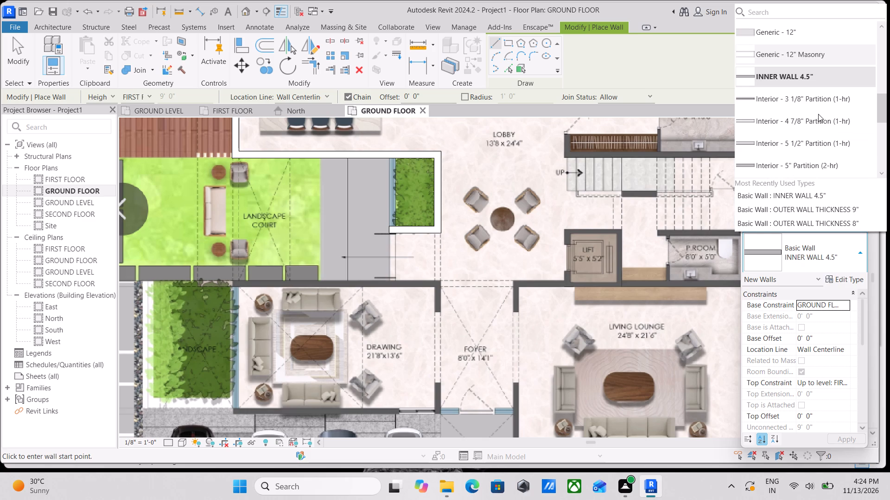
{"action": "scroll", "coordinate": [818, 114], "scroll_direction": "down", "scroll_amount": 2}
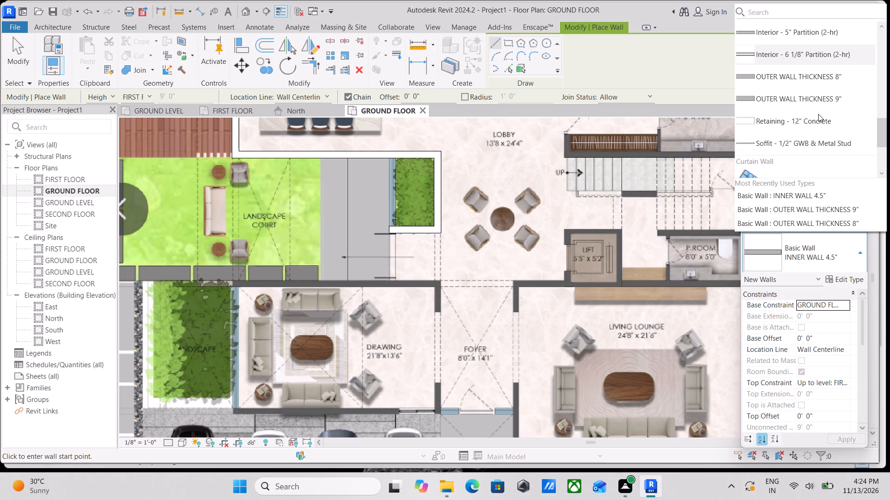
{"action": "left_click", "coordinate": [832, 100]}
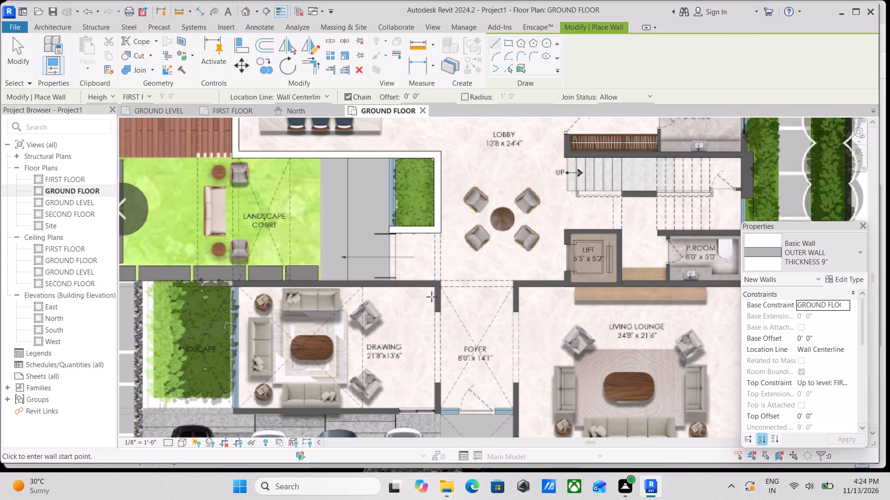
Examine the underlay around the landscape court, drawing room, car porch and living lounge for the outer wall lines.
{"action": "scroll", "coordinate": [235, 280], "scroll_direction": "up", "scroll_amount": 3}
{"action": "middle_click_drag", "start_coordinate": [202, 281], "coordinate": [429, 315]}
{"action": "scroll", "coordinate": [384, 321], "scroll_direction": "up", "scroll_amount": 3}
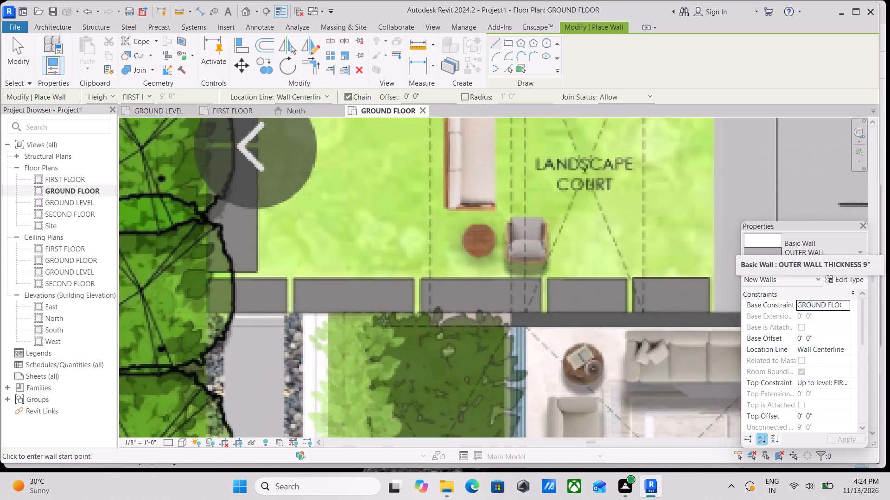
{"action": "scroll", "coordinate": [384, 321], "scroll_direction": "up", "scroll_amount": 4}
{"action": "scroll", "coordinate": [263, 315], "scroll_direction": "up", "scroll_amount": 5}
{"action": "scroll", "coordinate": [263, 314], "scroll_direction": "down", "scroll_amount": 11}
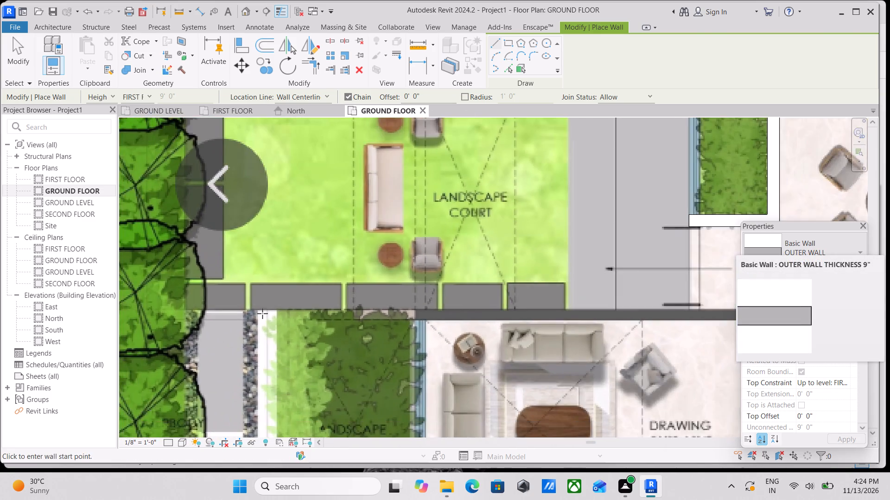
{"action": "scroll", "coordinate": [262, 313], "scroll_direction": "down", "scroll_amount": 4}
{"action": "middle_click_drag", "start_coordinate": [262, 313], "coordinate": [249, 203]}
{"action": "scroll", "coordinate": [308, 197], "scroll_direction": "down", "scroll_amount": 3}
{"action": "middle_click_drag", "start_coordinate": [307, 266], "coordinate": [300, 259]}
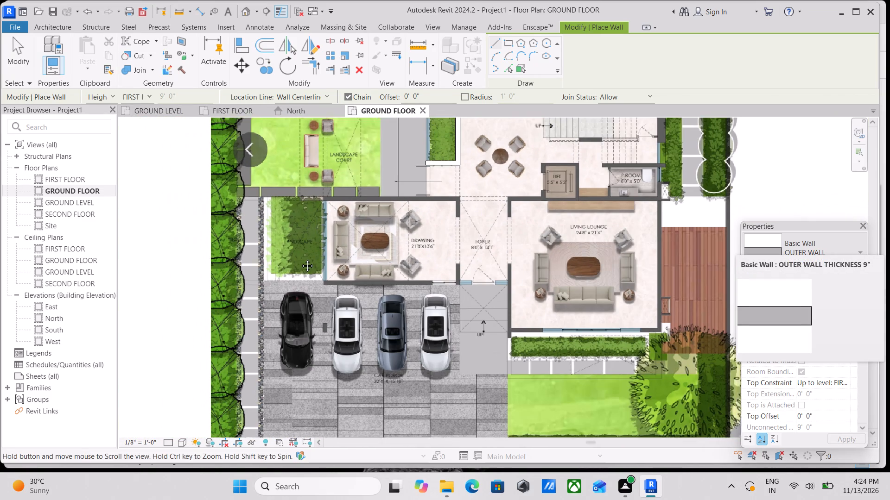
{"action": "middle_click_drag", "start_coordinate": [300, 259], "coordinate": [338, 193]}
{"action": "scroll", "coordinate": [338, 192], "scroll_direction": "up", "scroll_amount": 3}
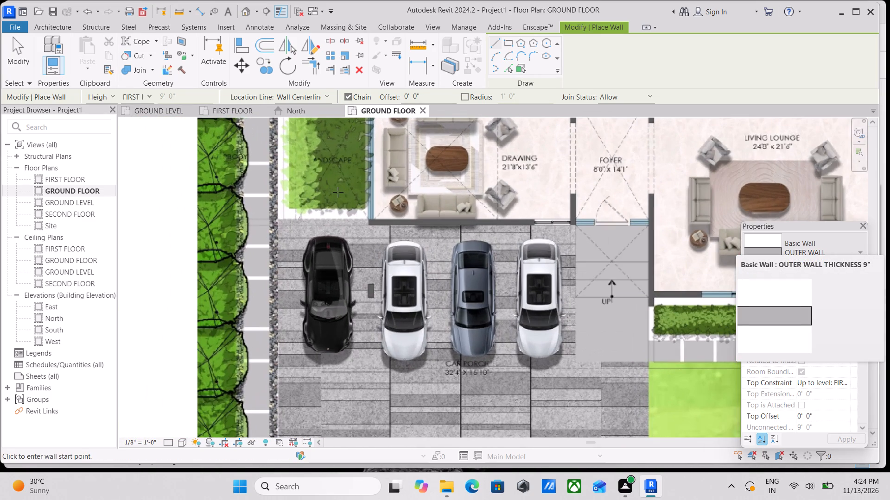
{"action": "scroll", "coordinate": [338, 192], "scroll_direction": "down", "scroll_amount": 4}
{"action": "middle_click_drag", "start_coordinate": [489, 326], "coordinate": [391, 371]}
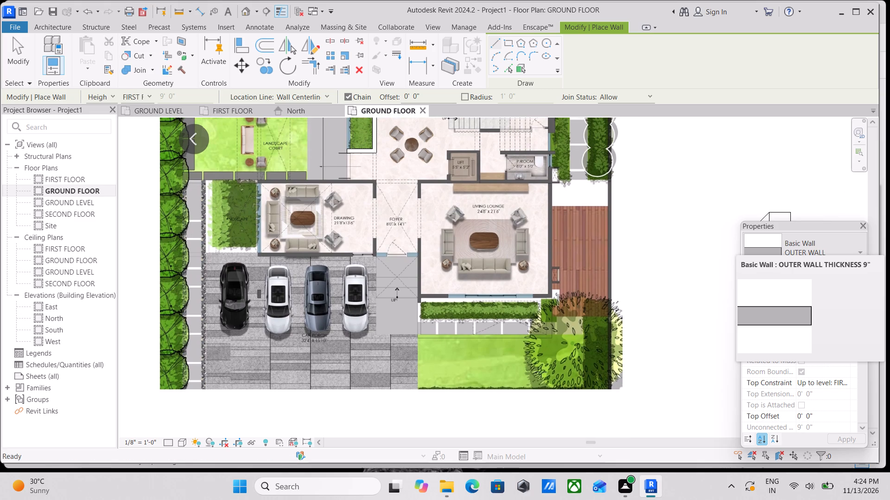
{"action": "scroll", "coordinate": [588, 390], "scroll_direction": "up", "scroll_amount": 1}
{"action": "scroll", "coordinate": [590, 237], "scroll_direction": "up", "scroll_amount": 4}
{"action": "scroll", "coordinate": [470, 344], "scroll_direction": "up", "scroll_amount": 3}
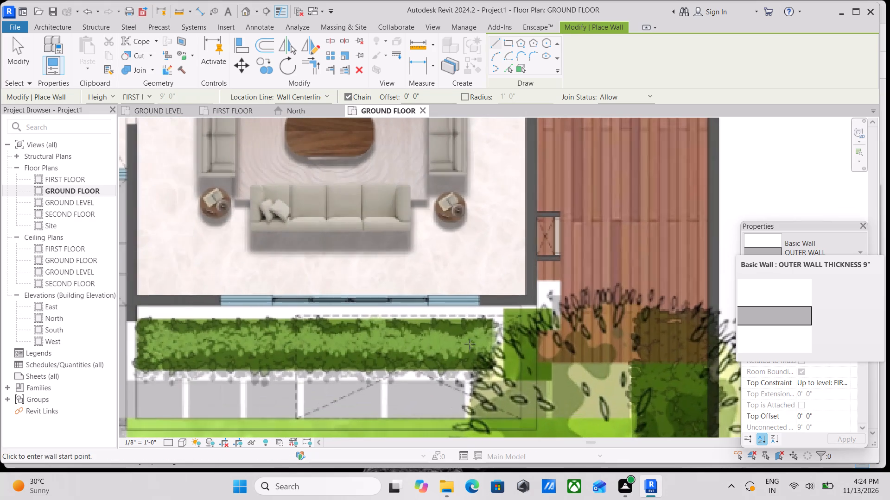
{"action": "middle_click_drag", "start_coordinate": [341, 302], "coordinate": [511, 298]}
{"action": "scroll", "coordinate": [394, 303], "scroll_direction": "down", "scroll_amount": 3}
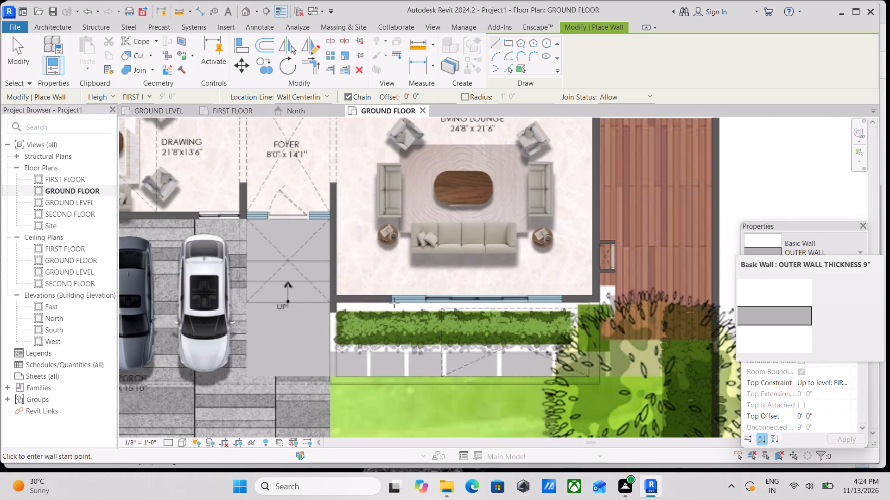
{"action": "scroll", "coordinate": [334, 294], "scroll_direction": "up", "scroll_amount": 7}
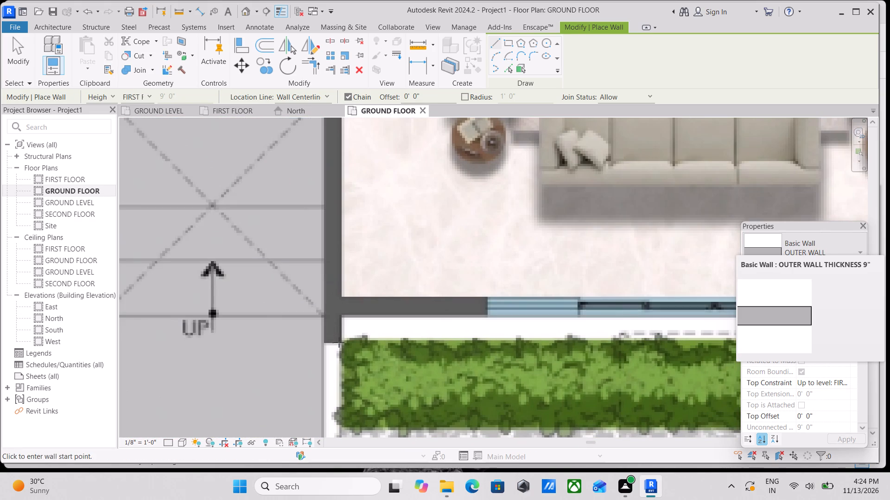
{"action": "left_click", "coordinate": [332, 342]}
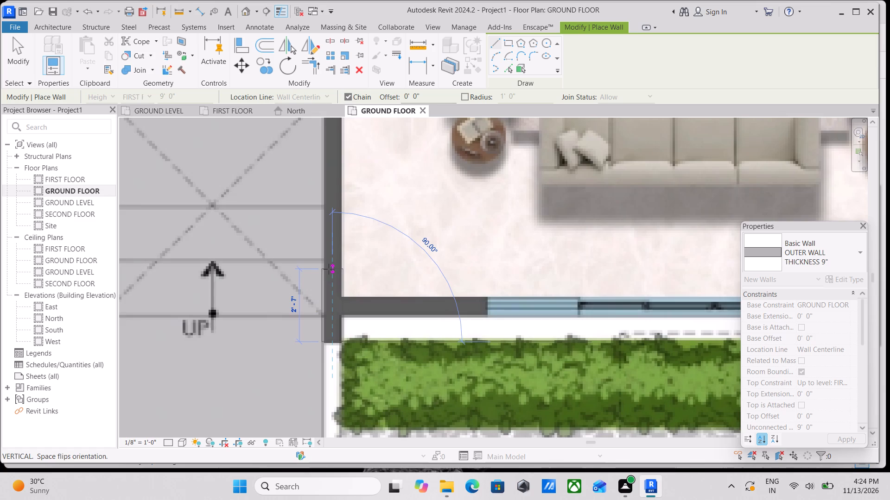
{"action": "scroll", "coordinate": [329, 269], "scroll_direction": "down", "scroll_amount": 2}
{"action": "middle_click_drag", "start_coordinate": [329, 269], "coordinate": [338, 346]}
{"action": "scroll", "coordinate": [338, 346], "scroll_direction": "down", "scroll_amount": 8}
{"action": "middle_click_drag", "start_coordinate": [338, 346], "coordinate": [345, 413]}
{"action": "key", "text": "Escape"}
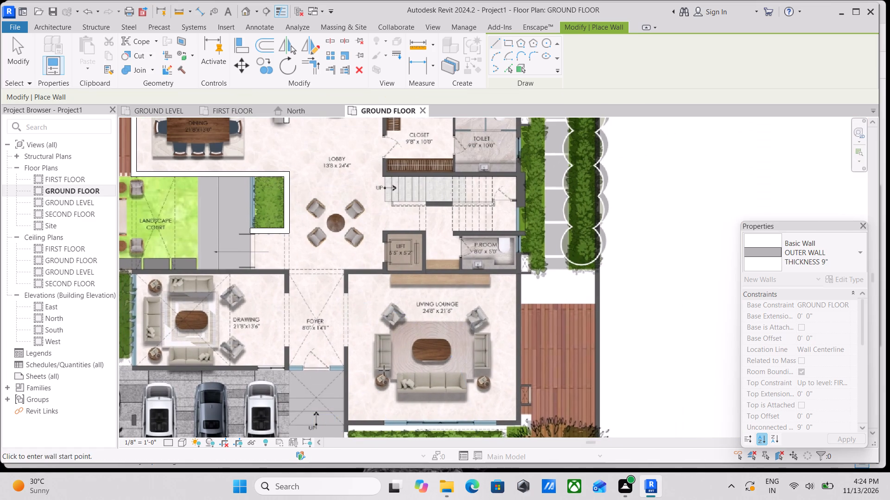
Examine the underlay walls around the lobby, maid rooms, closet, toilet, staircase and P.ROOM.
{"action": "scroll", "coordinate": [442, 296], "scroll_direction": "down", "scroll_amount": 1}
{"action": "middle_click_drag", "start_coordinate": [442, 296], "coordinate": [443, 334]}
{"action": "scroll", "coordinate": [443, 334], "scroll_direction": "down", "scroll_amount": 1}
{"action": "middle_click_drag", "start_coordinate": [444, 328], "coordinate": [460, 381]}
{"action": "scroll", "coordinate": [443, 326], "scroll_direction": "up", "scroll_amount": 2}
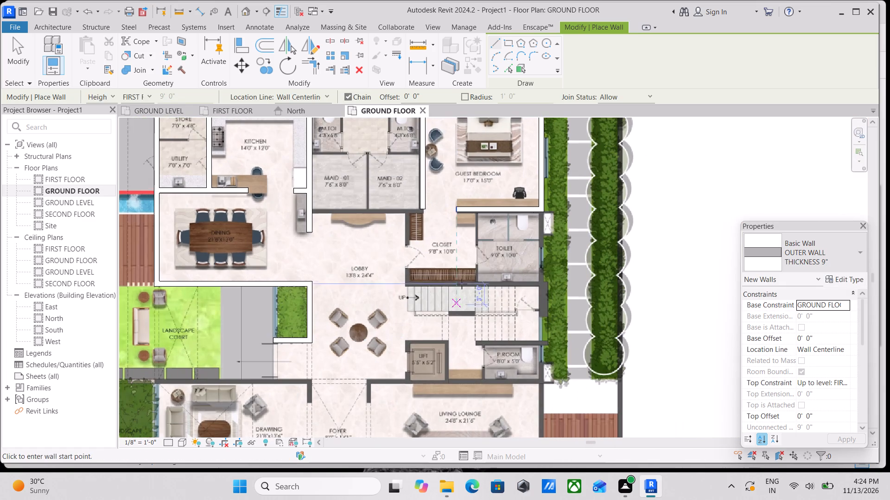
{"action": "scroll", "coordinate": [422, 266], "scroll_direction": "up", "scroll_amount": 4}
{"action": "middle_click_drag", "start_coordinate": [421, 266], "coordinate": [440, 358]}
{"action": "scroll", "coordinate": [407, 257], "scroll_direction": "up", "scroll_amount": 2}
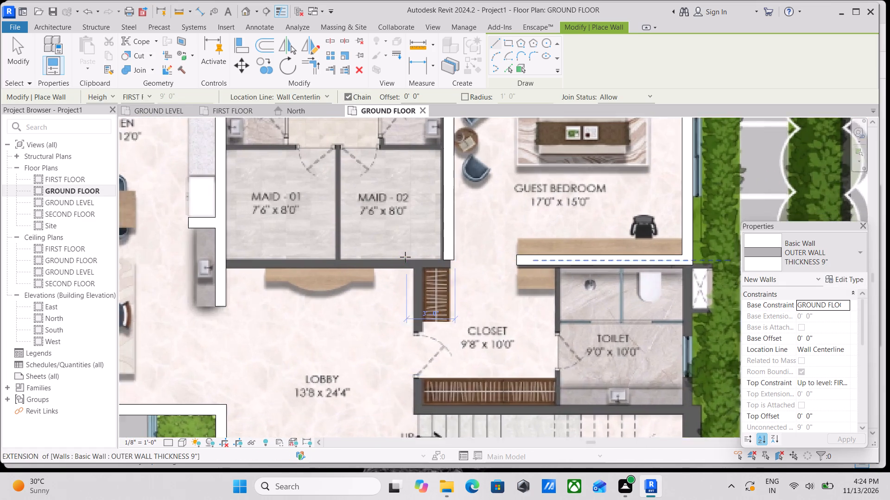
{"action": "scroll", "coordinate": [405, 257], "scroll_direction": "up", "scroll_amount": 1}
{"action": "scroll", "coordinate": [507, 308], "scroll_direction": "down", "scroll_amount": 3}
{"action": "middle_click_drag", "start_coordinate": [574, 333], "coordinate": [441, 275]}
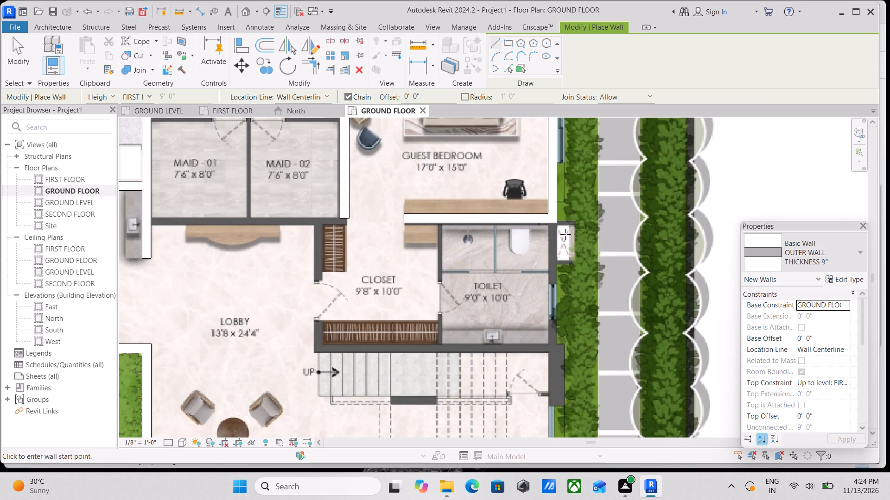
{"action": "middle_click_drag", "start_coordinate": [537, 324], "coordinate": [470, 240]}
{"action": "scroll", "coordinate": [499, 337], "scroll_direction": "down", "scroll_amount": 2}
{"action": "middle_click_drag", "start_coordinate": [499, 337], "coordinate": [494, 267]}
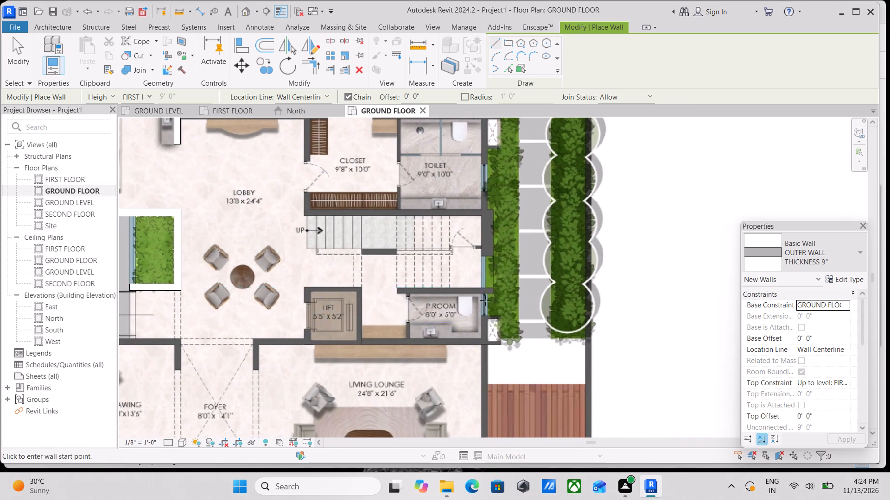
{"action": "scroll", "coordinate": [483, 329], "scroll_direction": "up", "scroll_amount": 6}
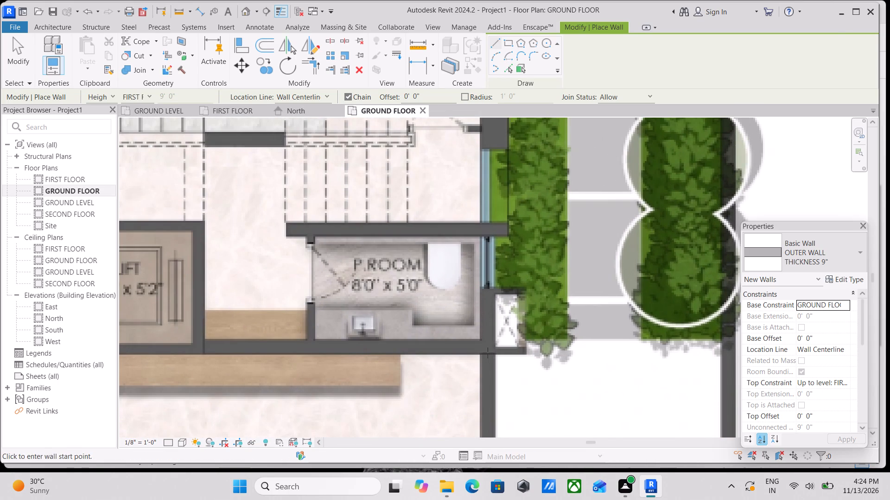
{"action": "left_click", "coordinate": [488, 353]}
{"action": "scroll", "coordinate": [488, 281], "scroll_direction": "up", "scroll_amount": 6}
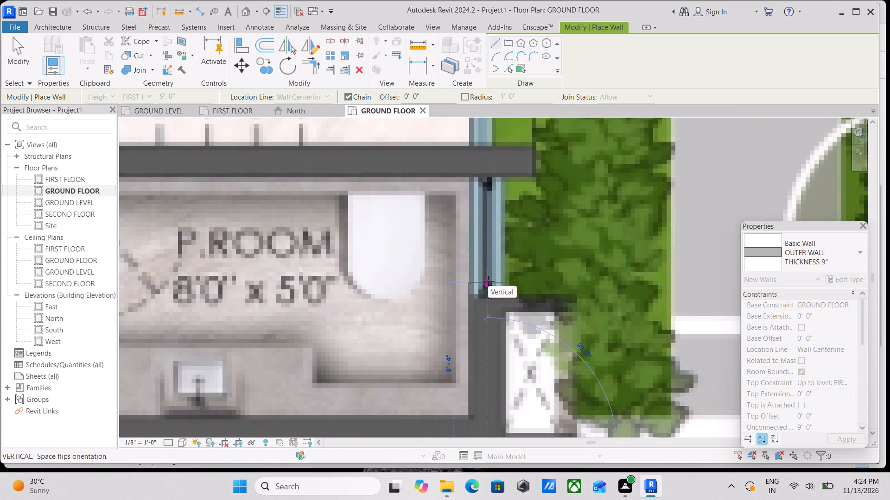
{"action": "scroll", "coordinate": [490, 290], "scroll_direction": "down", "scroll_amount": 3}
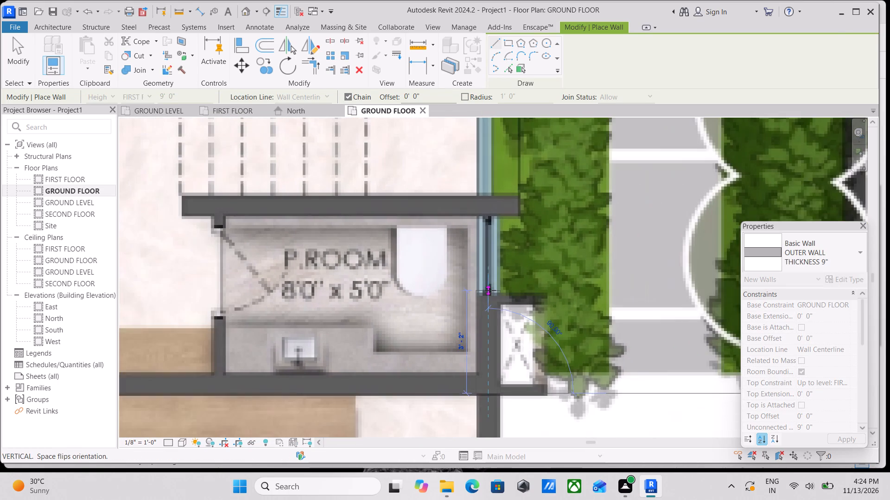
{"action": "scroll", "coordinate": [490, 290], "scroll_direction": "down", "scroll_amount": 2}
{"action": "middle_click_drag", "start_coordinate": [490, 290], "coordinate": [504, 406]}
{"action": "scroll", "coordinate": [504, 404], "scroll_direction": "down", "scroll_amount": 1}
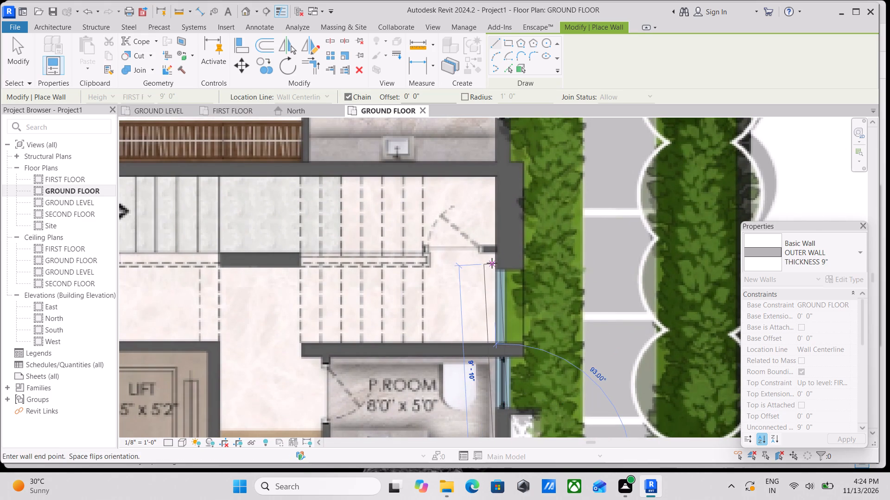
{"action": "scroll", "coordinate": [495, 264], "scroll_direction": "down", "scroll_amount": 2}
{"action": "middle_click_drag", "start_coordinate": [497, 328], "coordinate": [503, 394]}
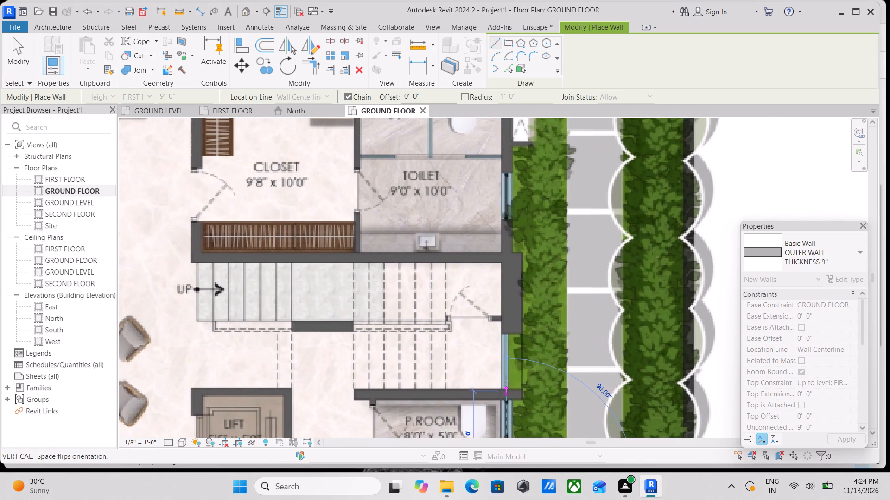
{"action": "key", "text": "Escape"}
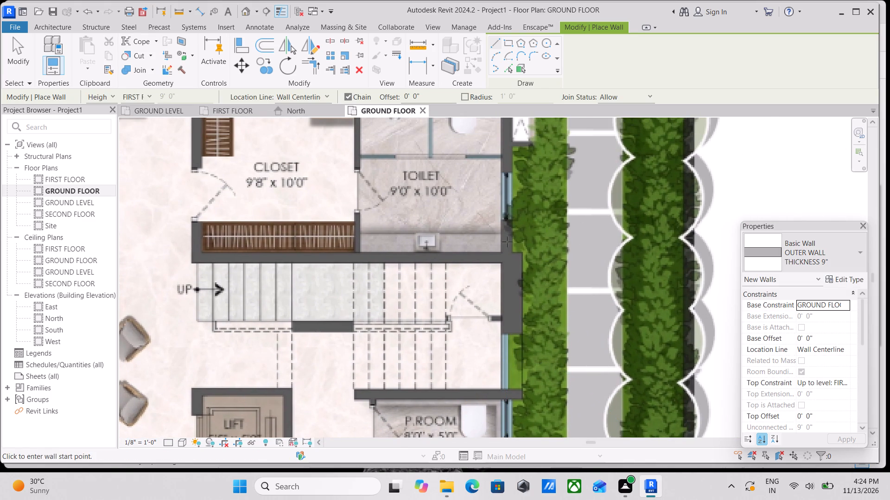
Draw an OUTER WALL THICKNESS 9" wall along the toilet's exterior side, from the staircase wall to the guest bedroom wall.
{"action": "scroll", "coordinate": [496, 243], "scroll_direction": "up", "scroll_amount": 5}
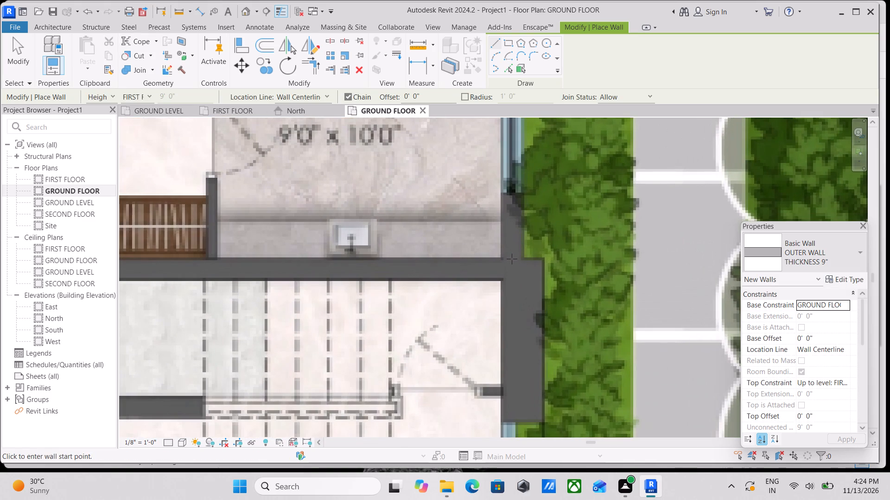
{"action": "left_click", "coordinate": [512, 259]}
{"action": "scroll", "coordinate": [514, 188], "scroll_direction": "down", "scroll_amount": 1}
{"action": "middle_click_drag", "start_coordinate": [514, 188], "coordinate": [530, 306]}
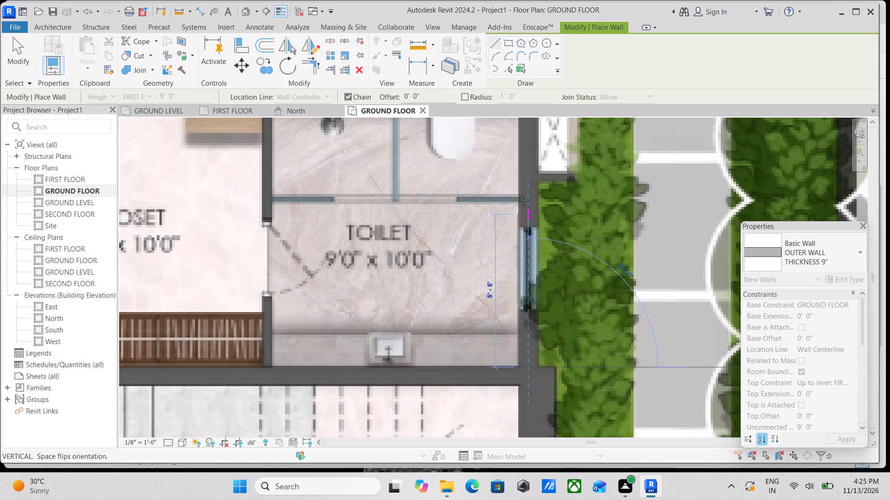
{"action": "scroll", "coordinate": [525, 185], "scroll_direction": "down", "scroll_amount": 2}
{"action": "middle_click_drag", "start_coordinate": [525, 185], "coordinate": [537, 373]}
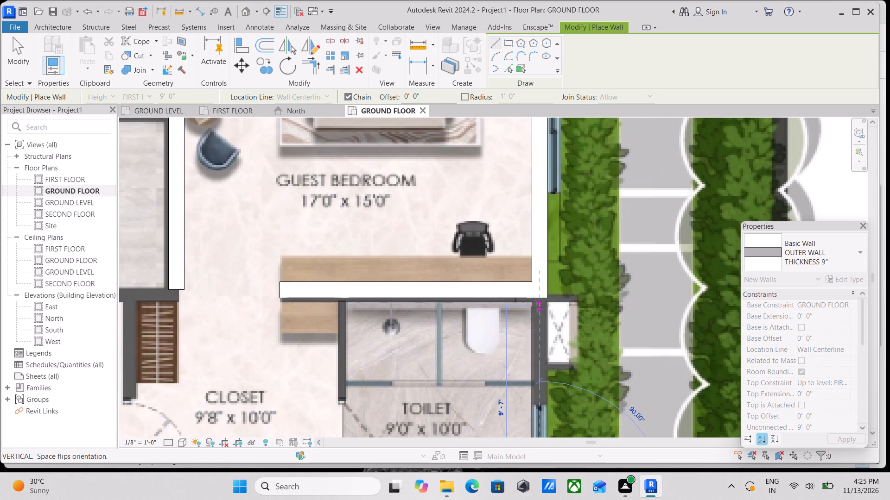
{"action": "left_click", "coordinate": [537, 296]}
{"action": "key", "text": "Escape"}
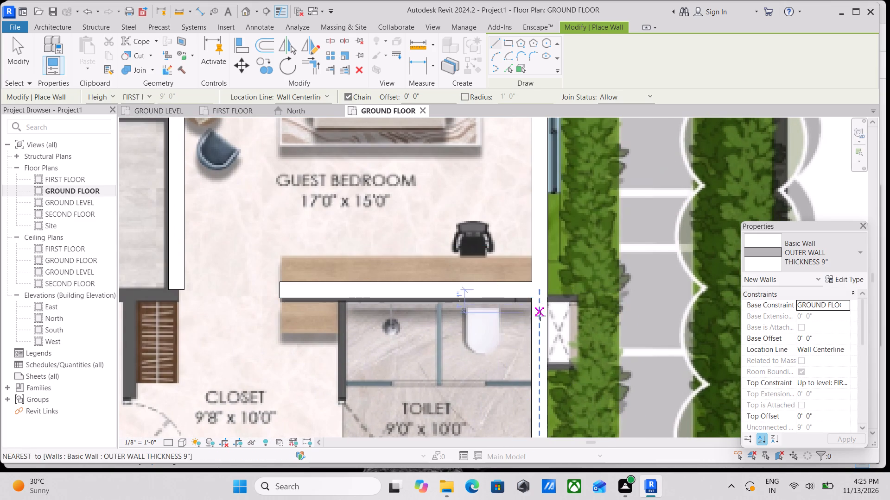
Draw an OUTER WALL THICKNESS 9" wall about 10'-2" long between the lobby and closet, from the maid room wall to the staircase wall.
{"action": "scroll", "coordinate": [540, 316], "scroll_direction": "down", "scroll_amount": 3}
{"action": "middle_click_drag", "start_coordinate": [539, 316], "coordinate": [553, 263]}
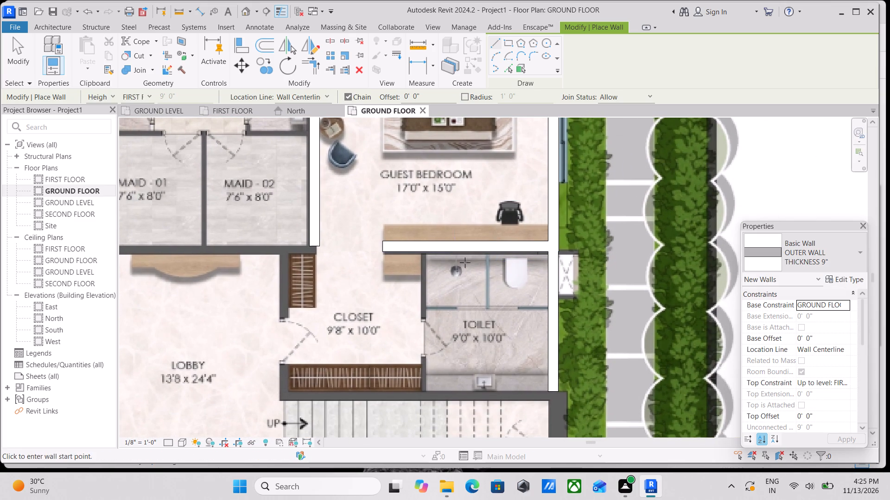
{"action": "middle_click_drag", "start_coordinate": [569, 348], "coordinate": [553, 320]}
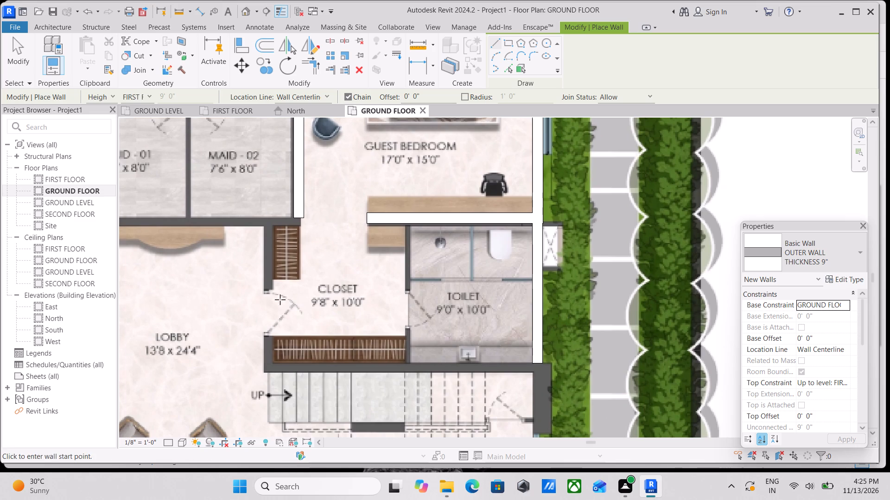
{"action": "middle_click_drag", "start_coordinate": [299, 242], "coordinate": [401, 255]}
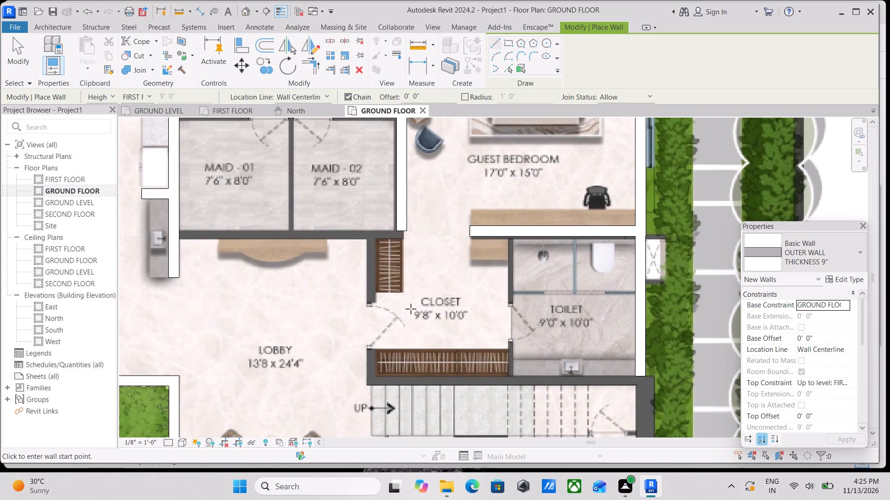
{"action": "scroll", "coordinate": [367, 238], "scroll_direction": "up", "scroll_amount": 10}
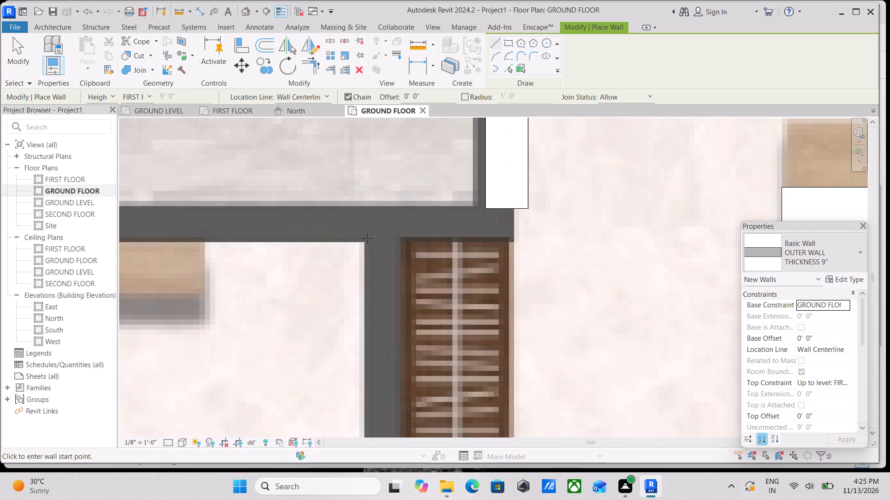
{"action": "left_click", "coordinate": [382, 239]}
{"action": "scroll", "coordinate": [384, 309], "scroll_direction": "down", "scroll_amount": 2}
{"action": "middle_click_drag", "start_coordinate": [384, 309], "coordinate": [381, 201]}
{"action": "scroll", "coordinate": [382, 310], "scroll_direction": "down", "scroll_amount": 6}
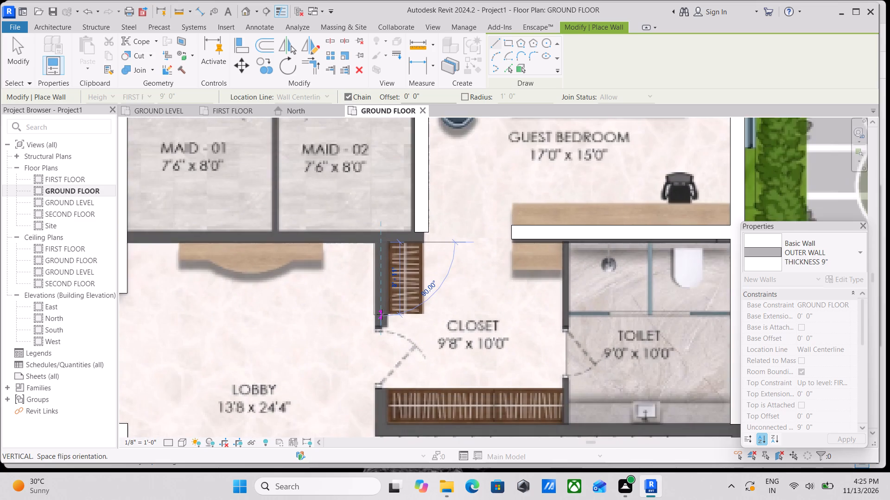
{"action": "middle_click_drag", "start_coordinate": [382, 314], "coordinate": [394, 188]}
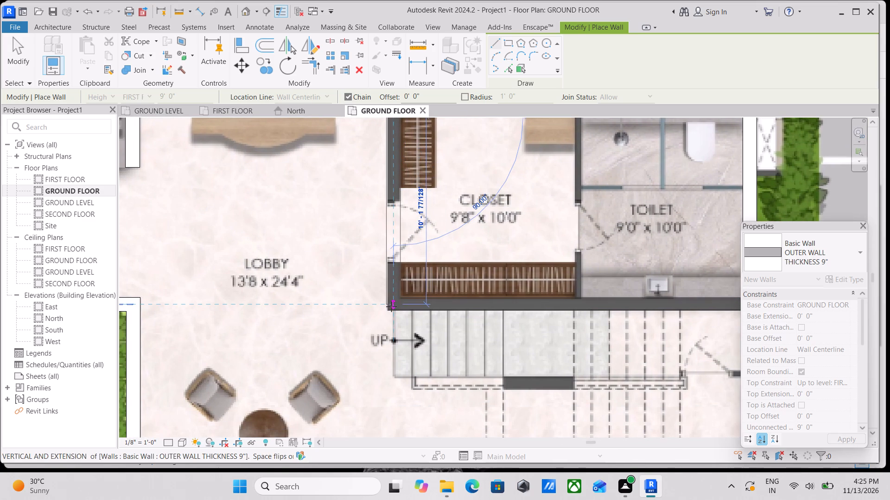
{"action": "left_click", "coordinate": [390, 304]}
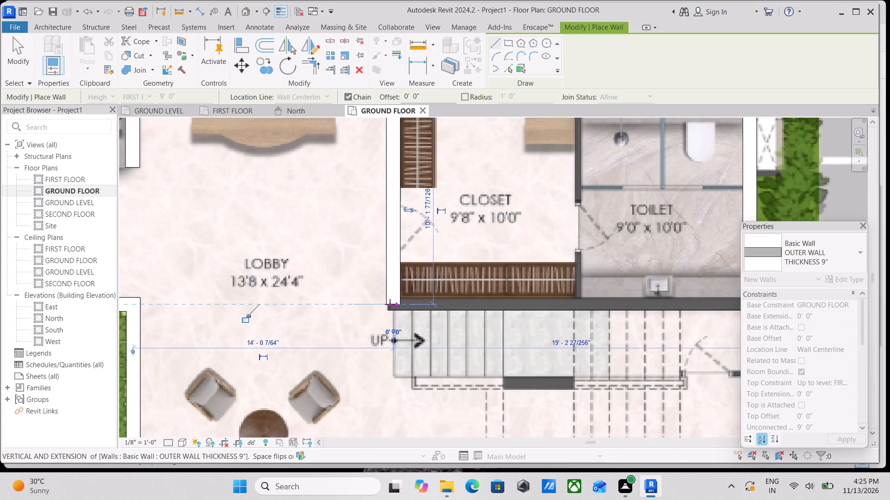
{"action": "scroll", "coordinate": [390, 304], "scroll_direction": "down", "scroll_amount": 4}
{"action": "scroll", "coordinate": [521, 305], "scroll_direction": "up", "scroll_amount": 3}
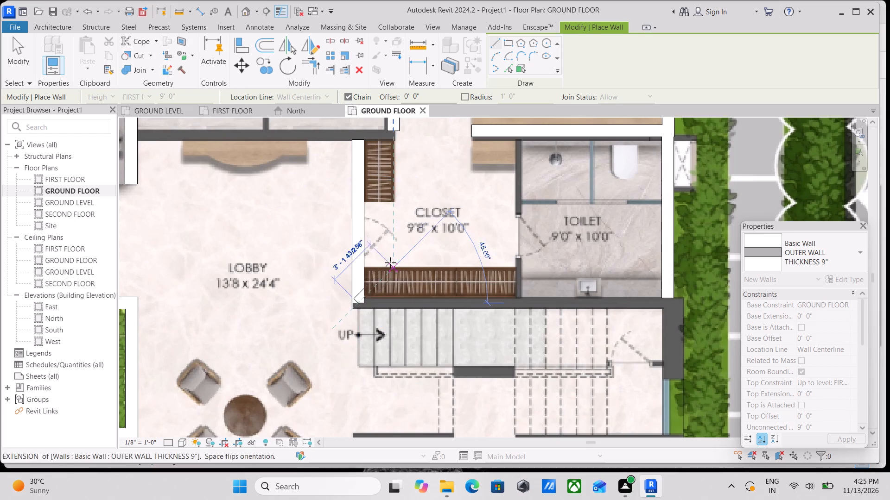
{"action": "key", "text": "Escape"}
{"action": "key", "text": "Escape"}
Extend the staircase end of the lobby–closet wall to the stair-side face of the underlay wall.
{"action": "left_click", "coordinate": [366, 303]}
{"action": "scroll", "coordinate": [366, 303], "scroll_direction": "up", "scroll_amount": 6}
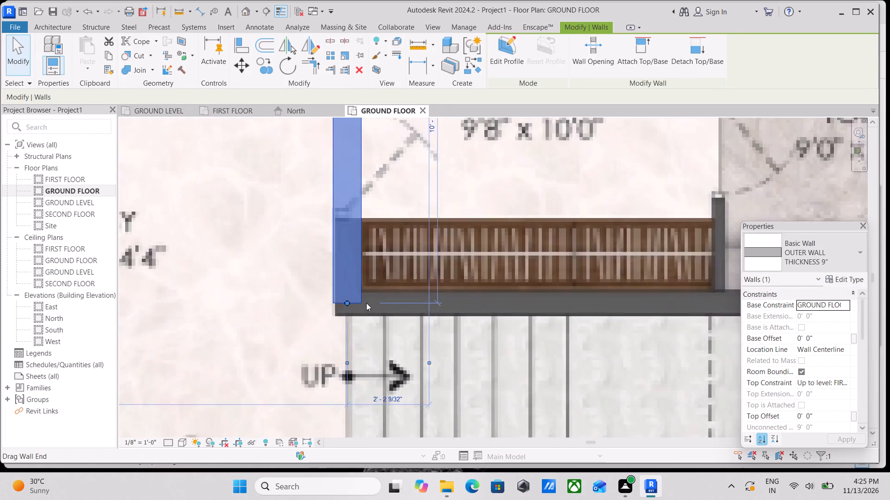
{"action": "scroll", "coordinate": [366, 303], "scroll_direction": "up", "scroll_amount": 1}
{"action": "left_click_drag", "start_coordinate": [340, 302], "coordinate": [343, 318]}
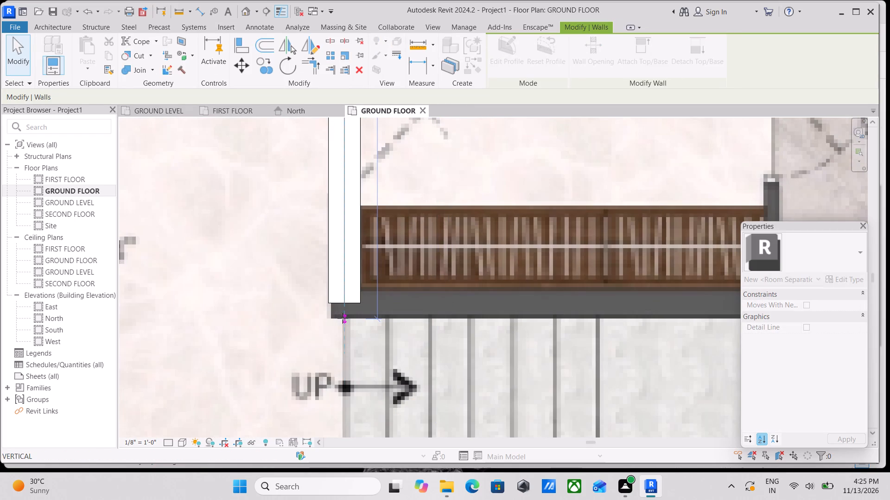
{"action": "left_click_drag", "start_coordinate": [343, 318], "coordinate": [343, 319]}
{"action": "key", "text": "Escape"}
{"action": "scroll", "coordinate": [343, 319], "scroll_direction": "down", "scroll_amount": 4}
{"action": "middle_click_drag", "start_coordinate": [344, 317], "coordinate": [355, 357]}
{"action": "scroll", "coordinate": [355, 357], "scroll_direction": "down", "scroll_amount": 2}
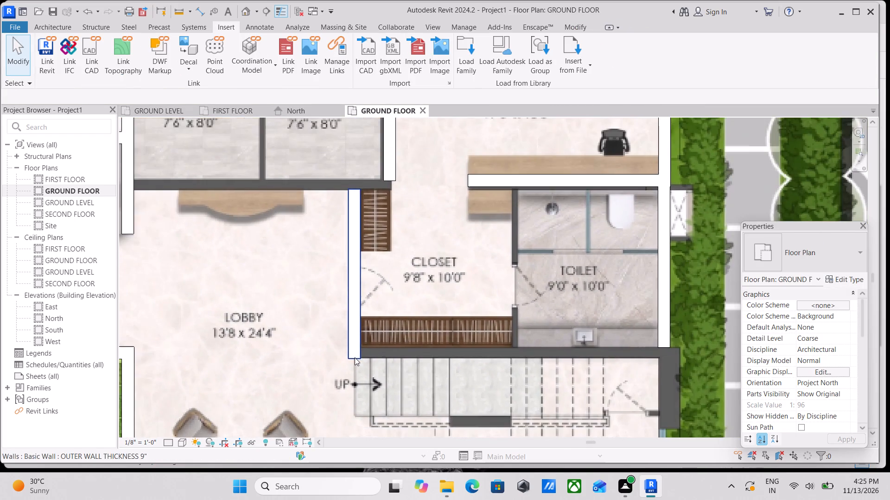
Draw an OUTER WALL THICKNESS 9" wall, location line Finish Face: Interior, along the staircase from the lobby–closet wall to the toilet's exterior wall.
{"action": "scroll", "coordinate": [355, 357], "scroll_direction": "down", "scroll_amount": 1}
{"action": "scroll", "coordinate": [408, 359], "scroll_direction": "down", "scroll_amount": 4}
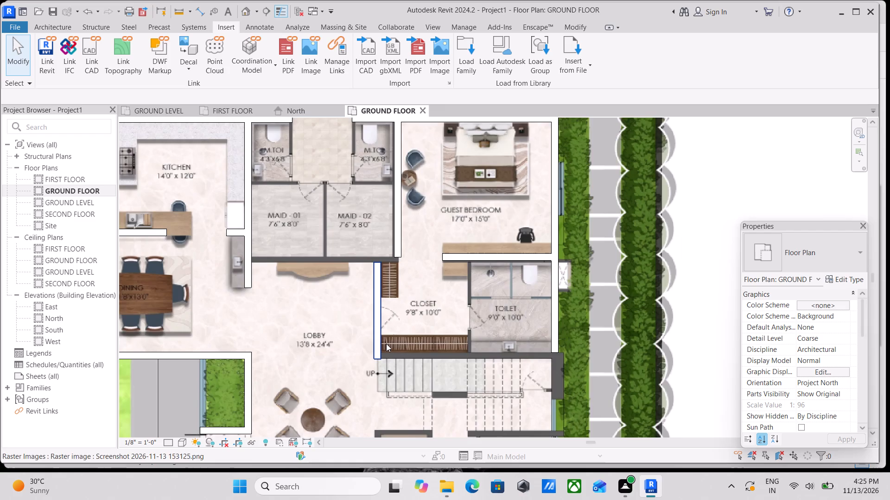
{"action": "scroll", "coordinate": [387, 346], "scroll_direction": "up", "scroll_amount": 3}
{"action": "scroll", "coordinate": [465, 372], "scroll_direction": "up", "scroll_amount": 2}
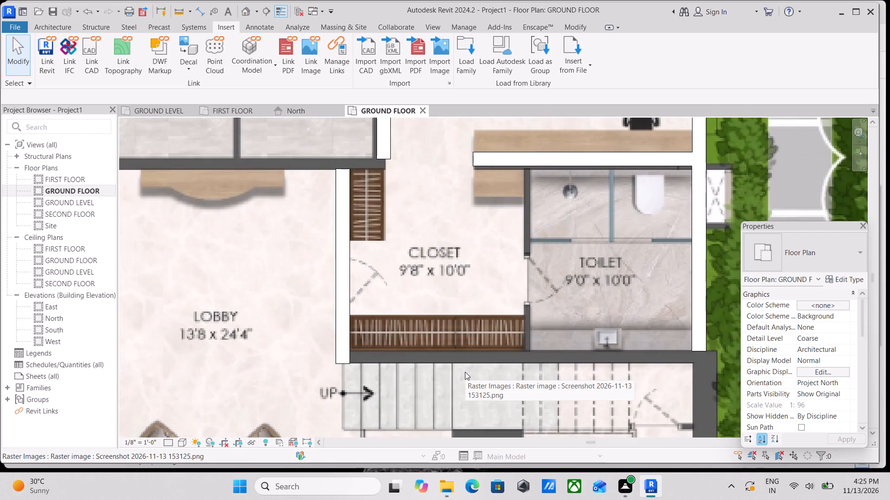
{"action": "type", "text": "WA"}
{"action": "scroll", "coordinate": [365, 356], "scroll_direction": "up", "scroll_amount": 3}
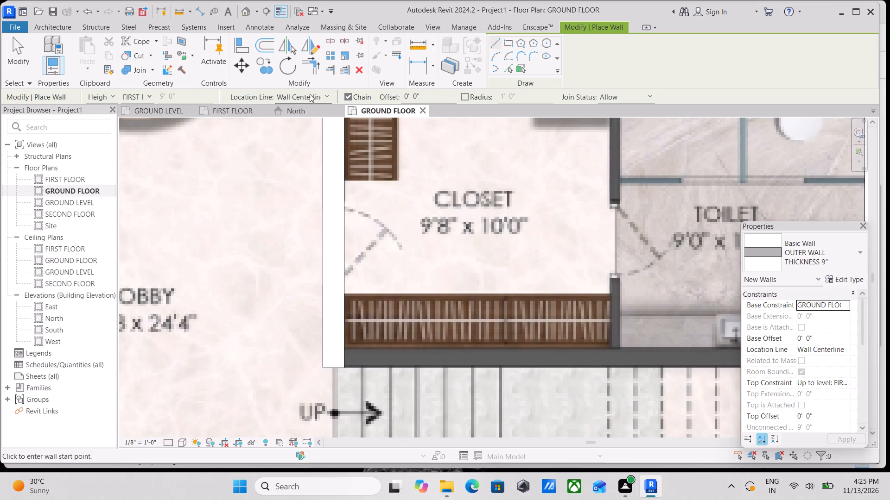
{"action": "left_click", "coordinate": [330, 95]}
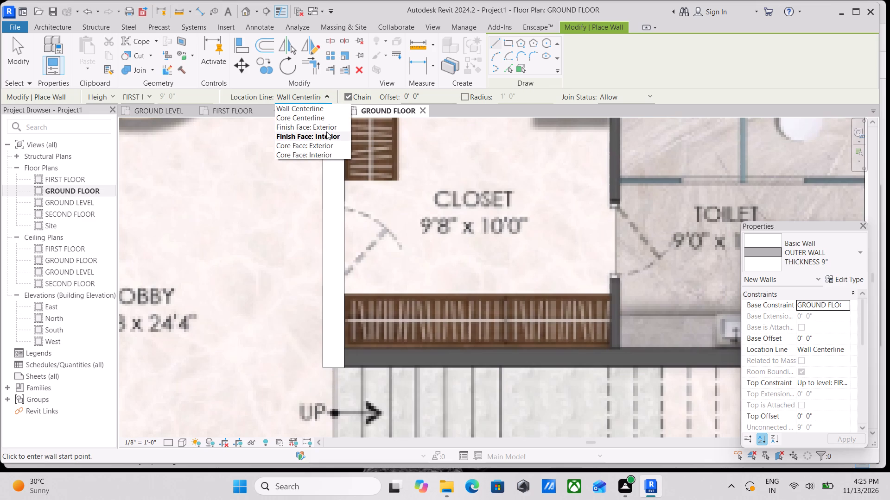
{"action": "left_click", "coordinate": [326, 136]}
{"action": "scroll", "coordinate": [323, 334], "scroll_direction": "up", "scroll_amount": 4}
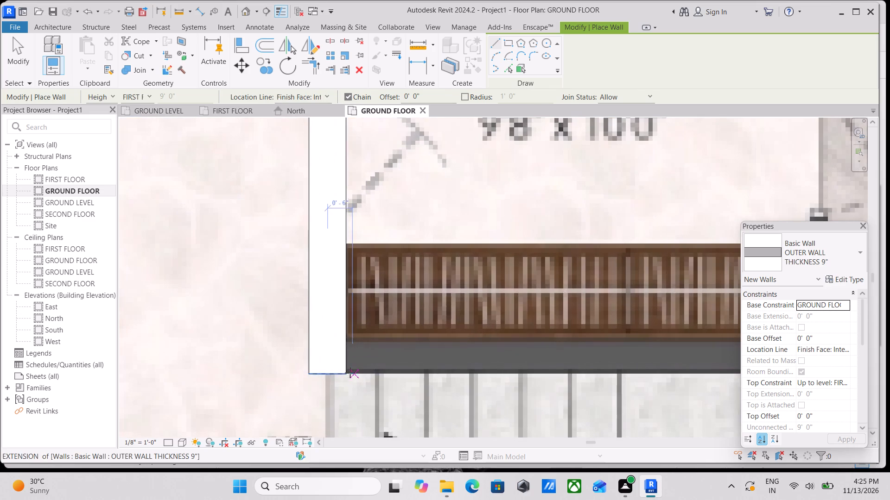
{"action": "left_click", "coordinate": [345, 372]}
{"action": "scroll", "coordinate": [528, 360], "scroll_direction": "down", "scroll_amount": 2}
{"action": "middle_click_drag", "start_coordinate": [528, 360], "coordinate": [319, 280]}
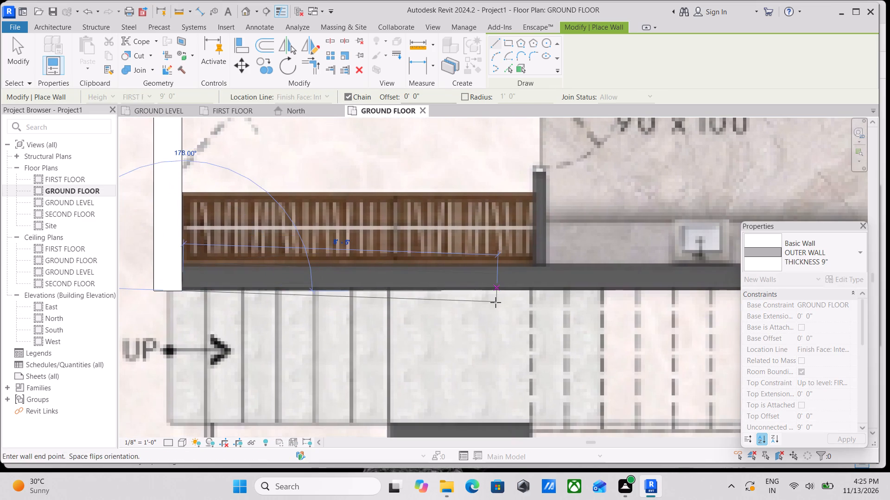
{"action": "middle_click_drag", "start_coordinate": [496, 302], "coordinate": [417, 289]}
{"action": "scroll", "coordinate": [549, 286], "scroll_direction": "down", "scroll_amount": 2}
{"action": "middle_click_drag", "start_coordinate": [549, 286], "coordinate": [427, 286]}
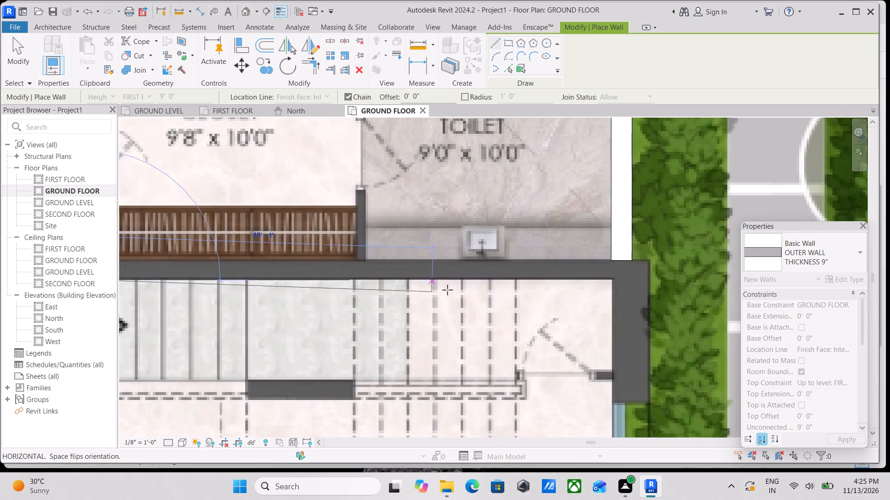
{"action": "left_click", "coordinate": [613, 283]}
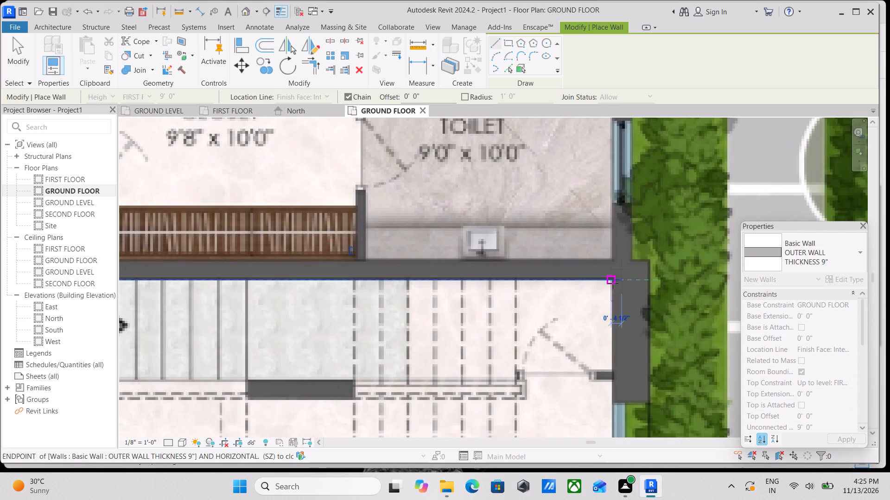
{"action": "scroll", "coordinate": [613, 283], "scroll_direction": "down", "scroll_amount": 3}
{"action": "key", "text": "Escape"}
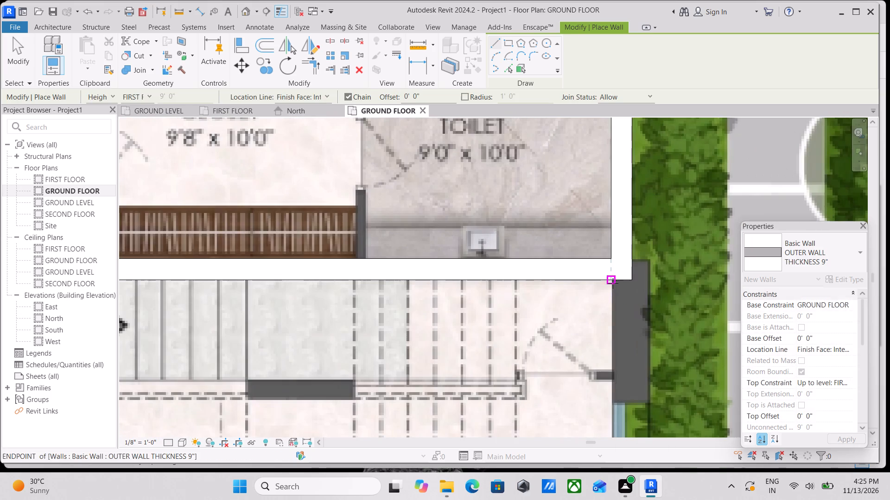
Examine the underlay walls around the staircase, lift, P.ROOM, drawing room, foyer and living lounge.
{"action": "scroll", "coordinate": [613, 283], "scroll_direction": "down", "scroll_amount": 5}
{"action": "middle_click_drag", "start_coordinate": [624, 305], "coordinate": [604, 293]}
{"action": "scroll", "coordinate": [604, 293], "scroll_direction": "down", "scroll_amount": 4}
{"action": "scroll", "coordinate": [453, 335], "scroll_direction": "up", "scroll_amount": 1}
{"action": "middle_click_drag", "start_coordinate": [450, 335], "coordinate": [492, 266]}
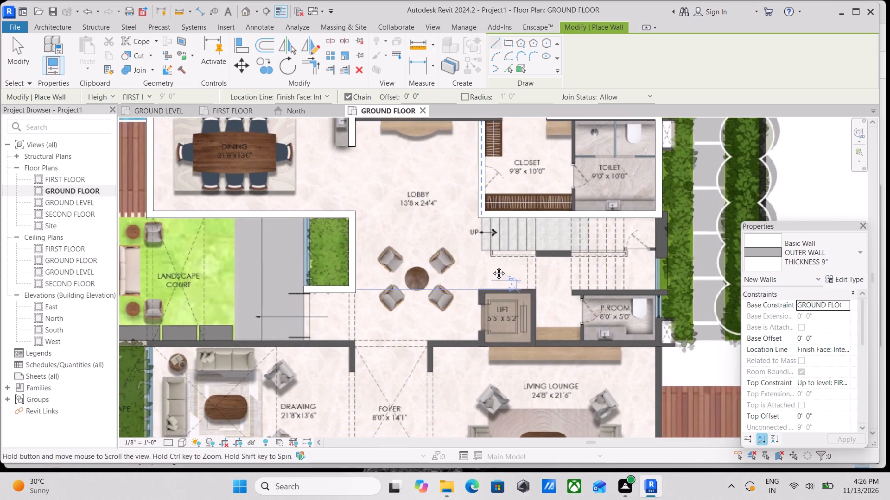
{"action": "middle_click_drag", "start_coordinate": [492, 266], "coordinate": [508, 241]}
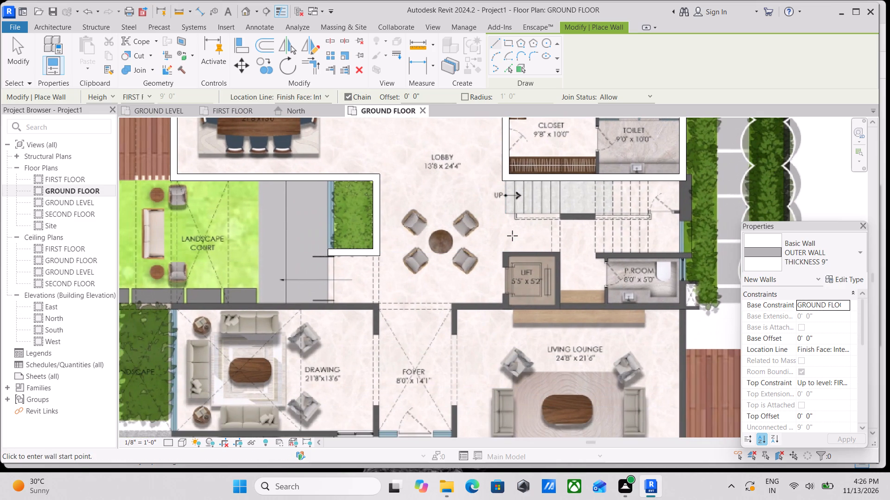
{"action": "scroll", "coordinate": [592, 278], "scroll_direction": "down", "scroll_amount": 4}
{"action": "middle_click_drag", "start_coordinate": [604, 282], "coordinate": [602, 387]}
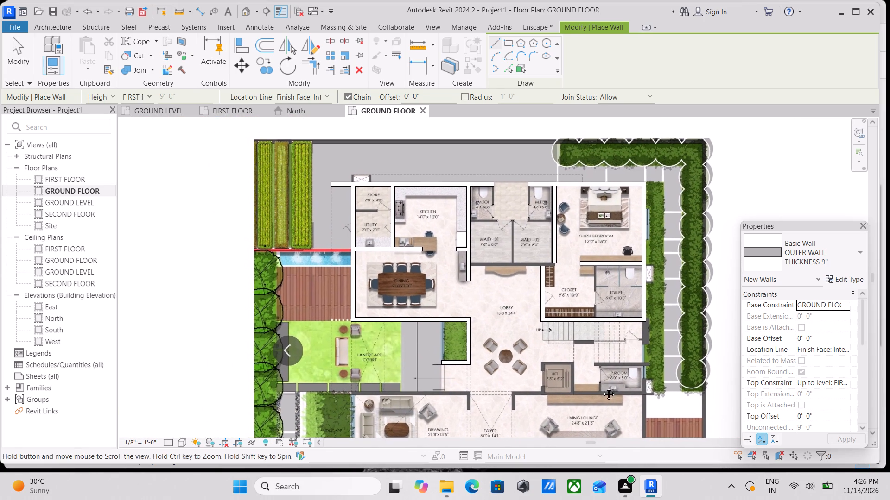
{"action": "middle_click_drag", "start_coordinate": [602, 387], "coordinate": [561, 281]}
{"action": "scroll", "coordinate": [561, 280], "scroll_direction": "up", "scroll_amount": 2}
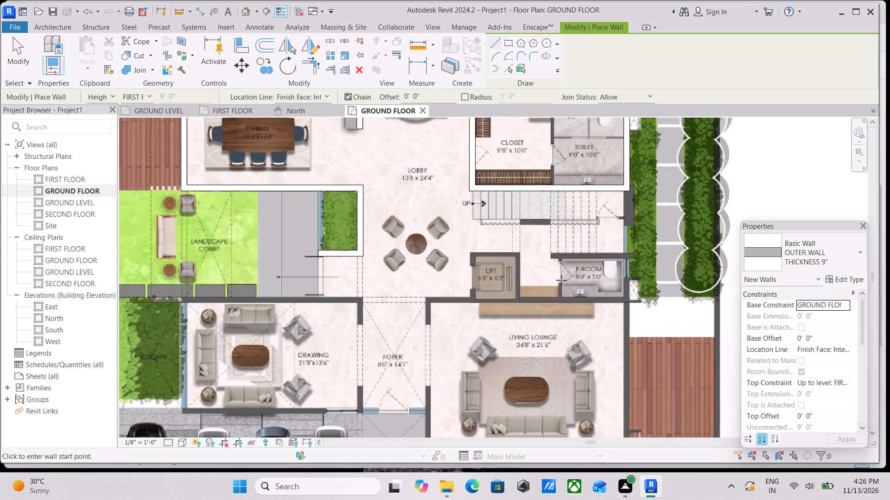
{"action": "scroll", "coordinate": [561, 280], "scroll_direction": "up", "scroll_amount": 1}
{"action": "scroll", "coordinate": [561, 280], "scroll_direction": "down", "scroll_amount": 6}
{"action": "scroll", "coordinate": [547, 379], "scroll_direction": "up", "scroll_amount": 2}
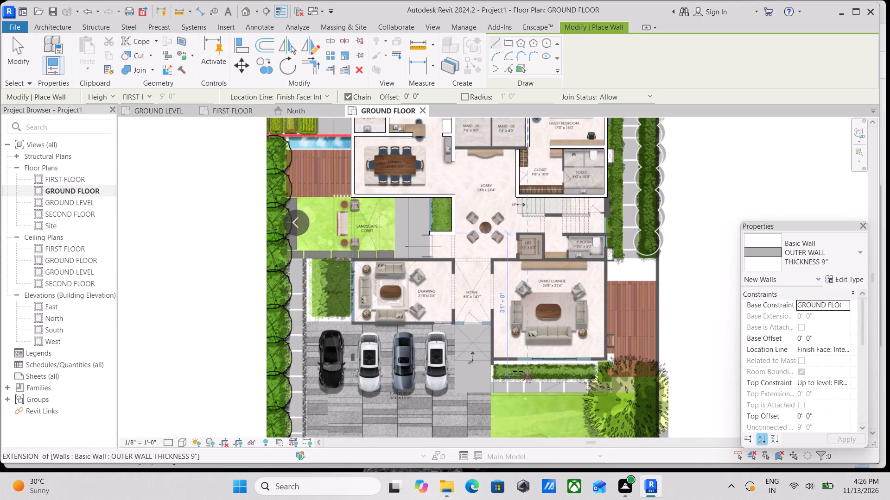
{"action": "scroll", "coordinate": [494, 353], "scroll_direction": "up", "scroll_amount": 4}
{"action": "scroll", "coordinate": [516, 298], "scroll_direction": "up", "scroll_amount": 4}
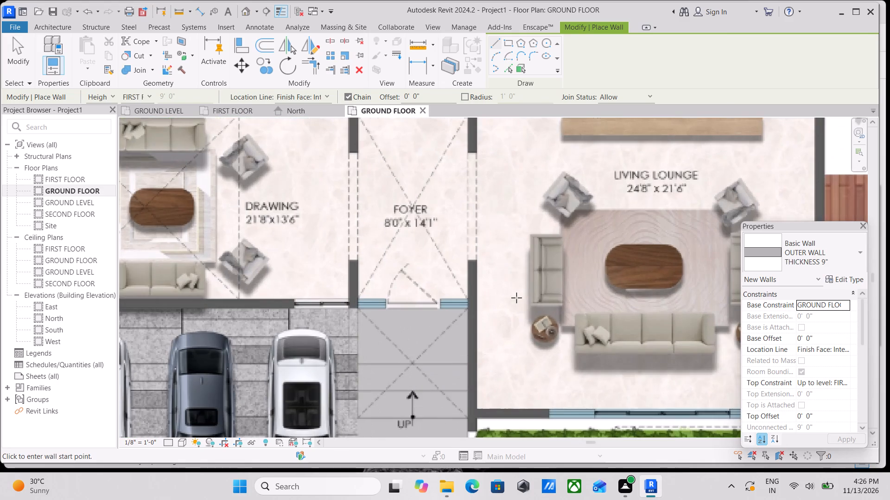
{"action": "scroll", "coordinate": [516, 298], "scroll_direction": "down", "scroll_amount": 8}
{"action": "middle_click_drag", "start_coordinate": [516, 298], "coordinate": [524, 465]}
Draw an OUTER WALL THICKNESS 9" wall about 16'-0" long between the maid rooms and lobby, from the kitchen-side wall to the guest bedroom wall.
{"action": "left_click", "coordinate": [839, 265]}
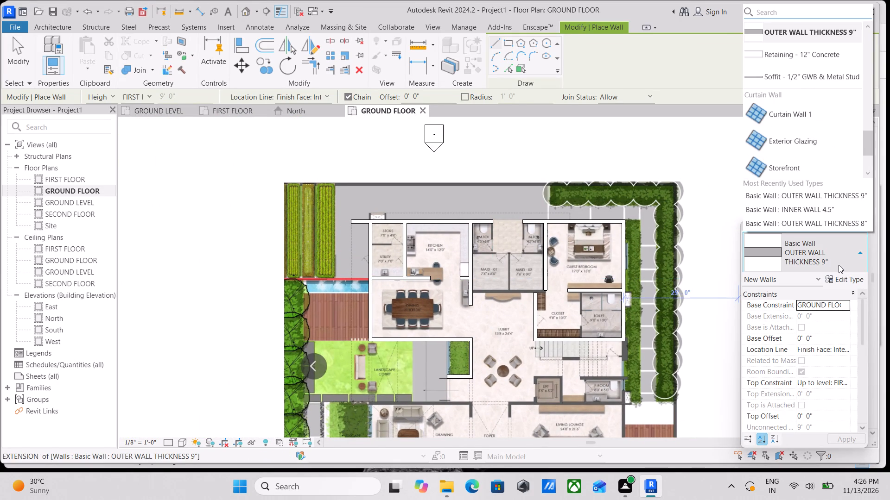
{"action": "scroll", "coordinate": [542, 327], "scroll_direction": "up", "scroll_amount": 3}
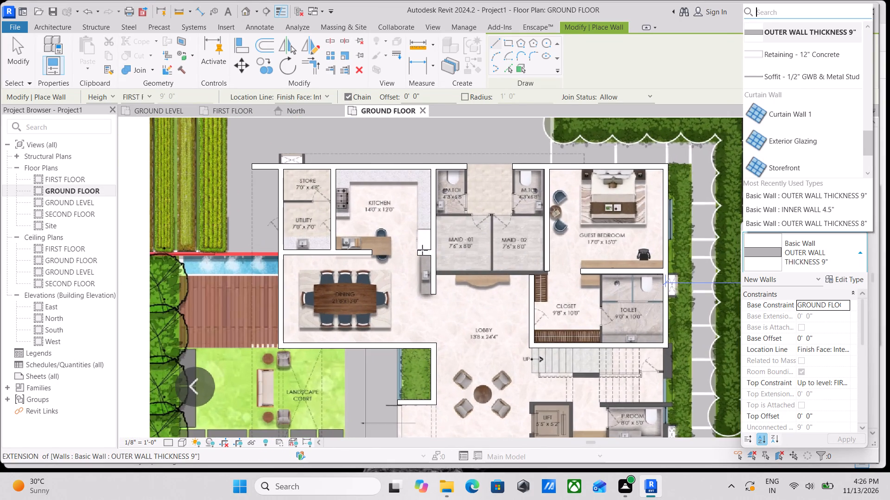
{"action": "scroll", "coordinate": [422, 252], "scroll_direction": "up", "scroll_amount": 6}
{"action": "scroll", "coordinate": [451, 276], "scroll_direction": "up", "scroll_amount": 6}
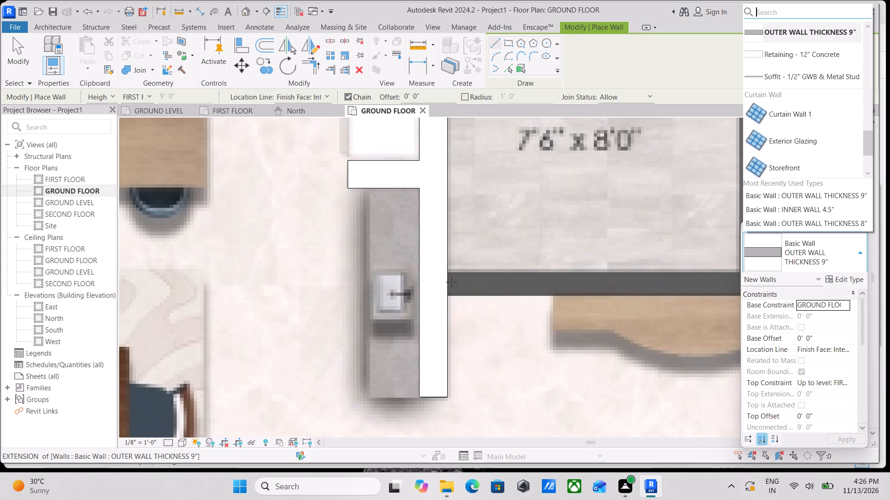
{"action": "left_click", "coordinate": [447, 283]}
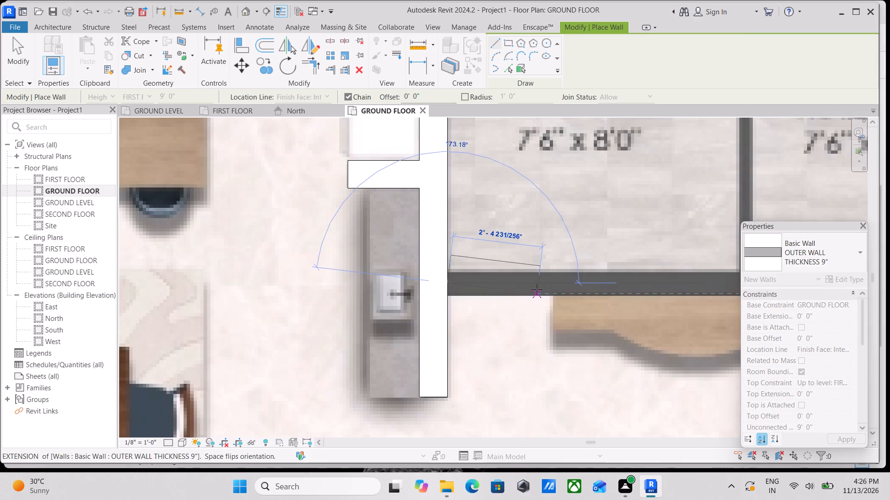
{"action": "key", "text": "Escape"}
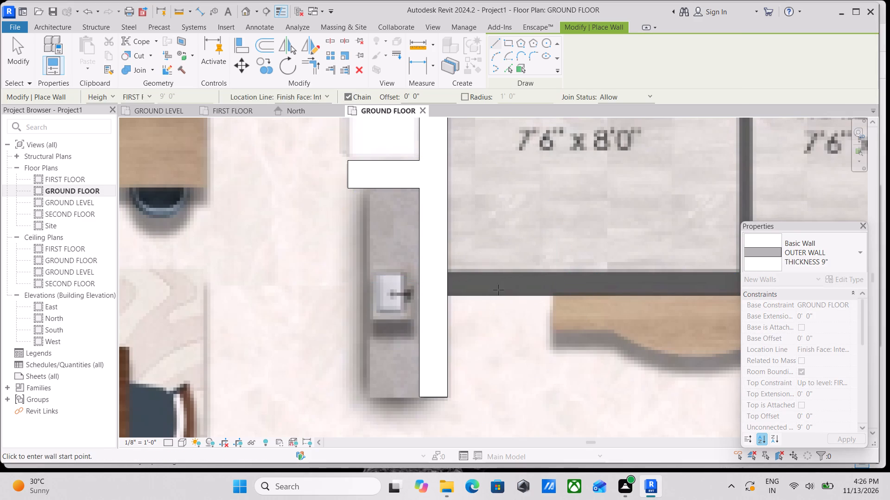
{"action": "scroll", "coordinate": [462, 297], "scroll_direction": "up", "scroll_amount": 6}
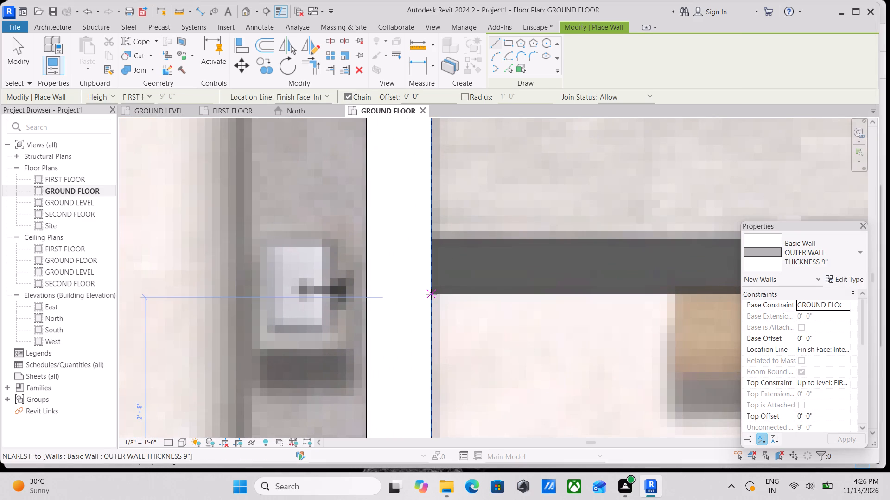
{"action": "left_click", "coordinate": [431, 294]}
{"action": "scroll", "coordinate": [554, 287], "scroll_direction": "down", "scroll_amount": 2}
{"action": "middle_click_drag", "start_coordinate": [554, 287], "coordinate": [331, 269]}
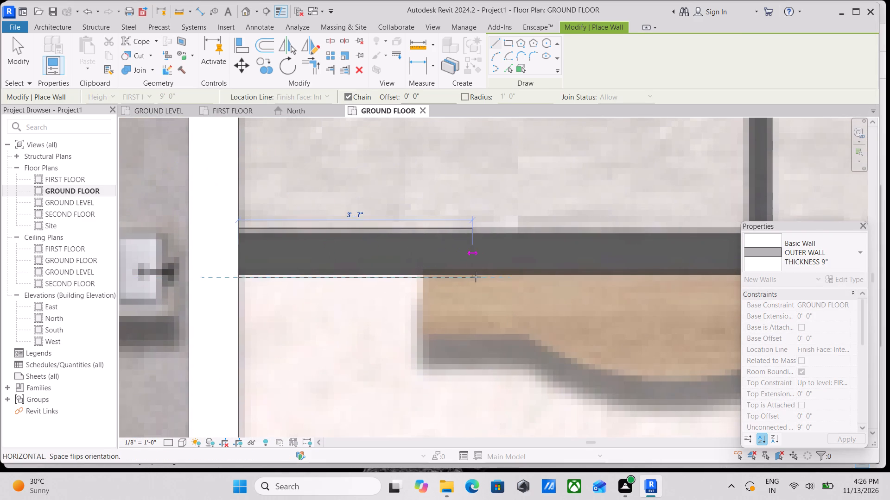
{"action": "middle_click_drag", "start_coordinate": [476, 277], "coordinate": [269, 295]}
{"action": "scroll", "coordinate": [476, 277], "scroll_direction": "down", "scroll_amount": 1}
{"action": "scroll", "coordinate": [416, 297], "scroll_direction": "down", "scroll_amount": 2}
{"action": "middle_click_drag", "start_coordinate": [416, 297], "coordinate": [263, 301]}
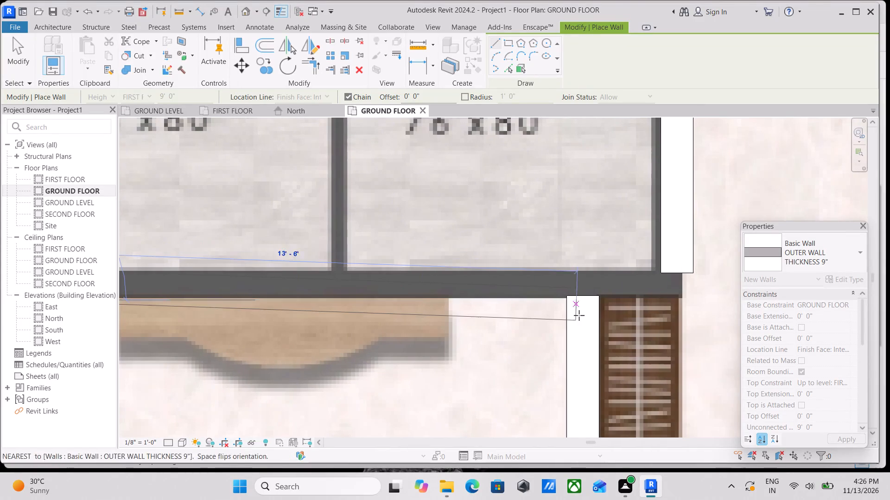
{"action": "middle_click_drag", "start_coordinate": [582, 298], "coordinate": [481, 313]}
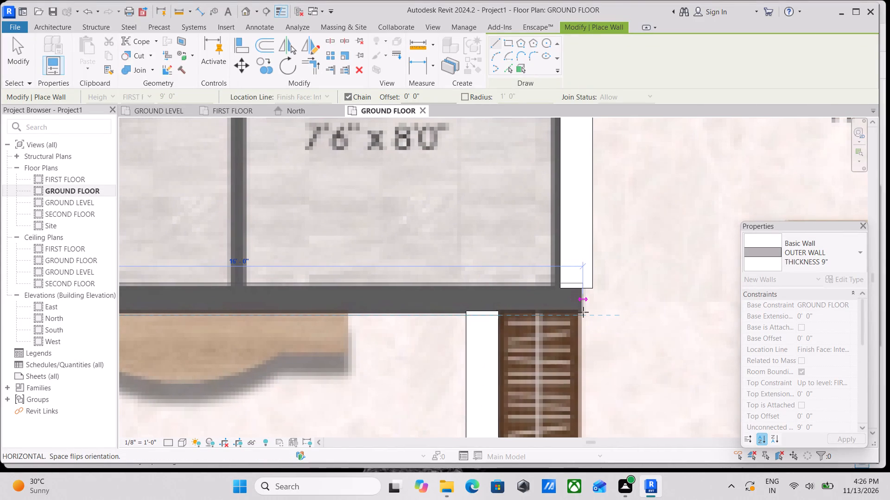
{"action": "left_click", "coordinate": [583, 312]}
{"action": "key", "text": "Escape"}
{"action": "scroll", "coordinate": [583, 312], "scroll_direction": "down", "scroll_amount": 5}
{"action": "middle_click_drag", "start_coordinate": [583, 312], "coordinate": [598, 364]}
{"action": "key", "text": "Escape"}
Draw an INNER WALL 4.5" partition between MAID - 01 and MAID - 02, from the lobby-side wall to the maid room doors.
{"action": "scroll", "coordinate": [446, 269], "scroll_direction": "down", "scroll_amount": 1}
{"action": "middle_click_drag", "start_coordinate": [437, 277], "coordinate": [458, 330]}
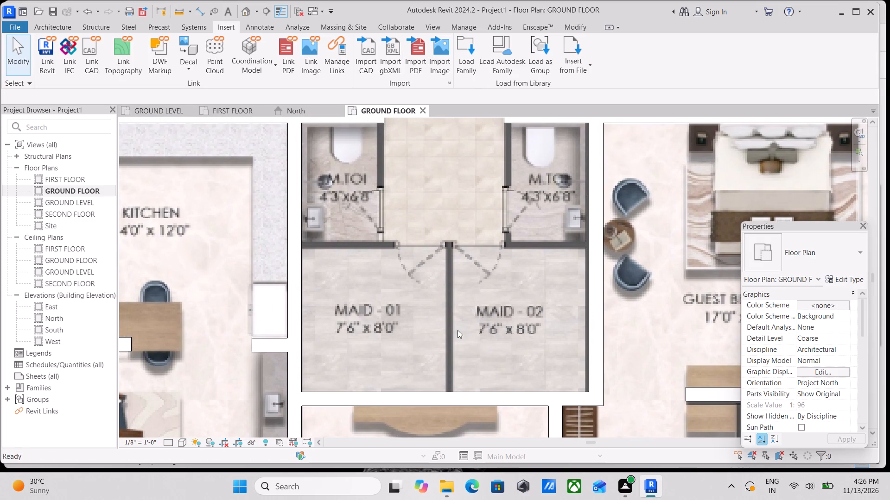
{"action": "type", "text": "WA"}
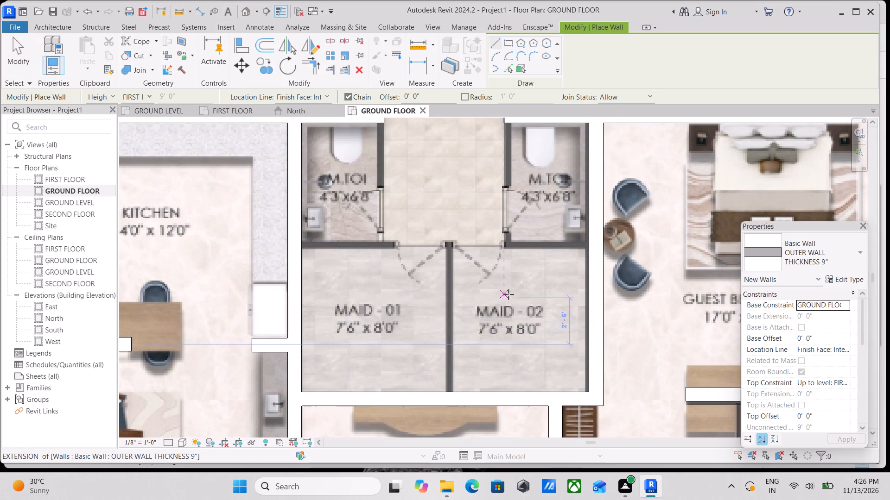
{"action": "left_click", "coordinate": [821, 253]}
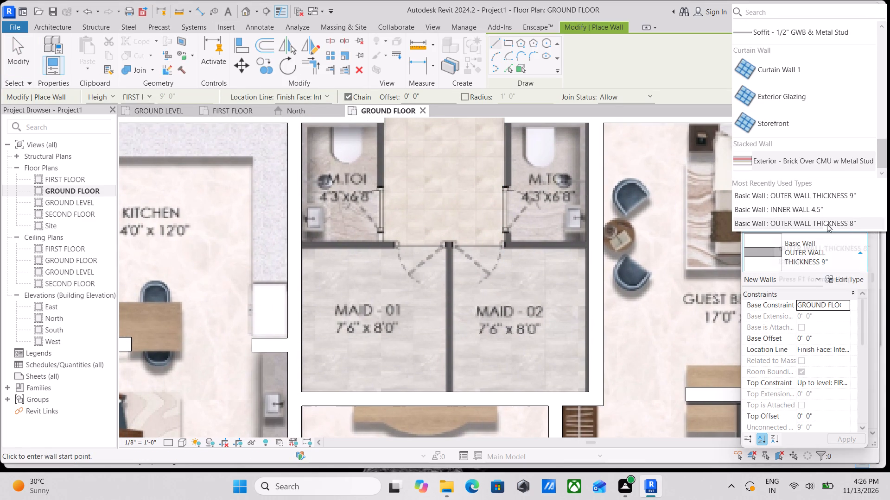
{"action": "left_click", "coordinate": [823, 204]}
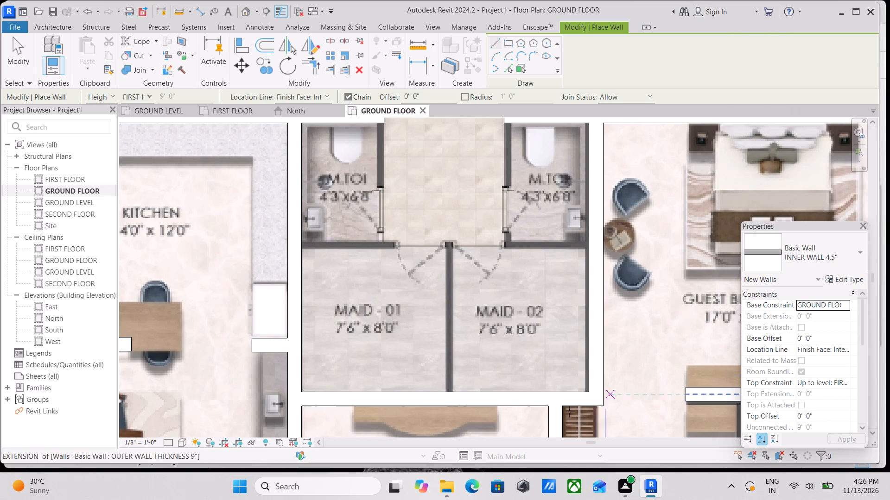
{"action": "scroll", "coordinate": [470, 408], "scroll_direction": "up", "scroll_amount": 3}
{"action": "scroll", "coordinate": [438, 381], "scroll_direction": "up", "scroll_amount": 10}
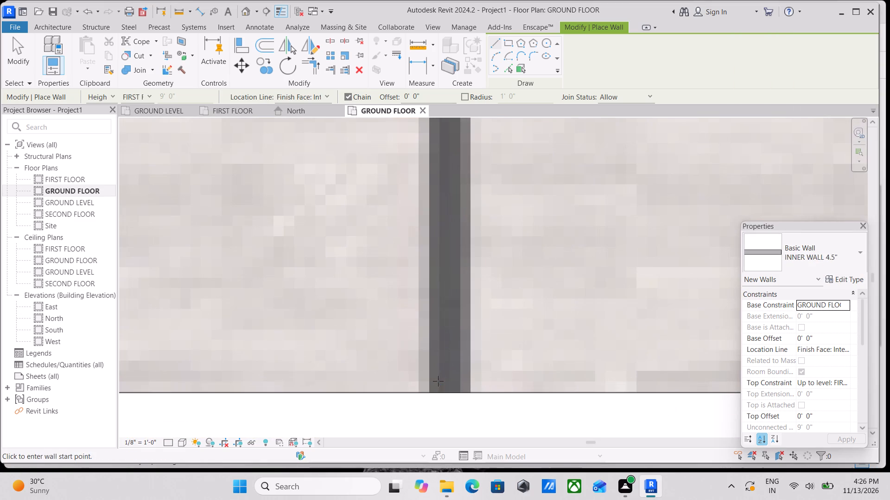
{"action": "left_click", "coordinate": [473, 391]}
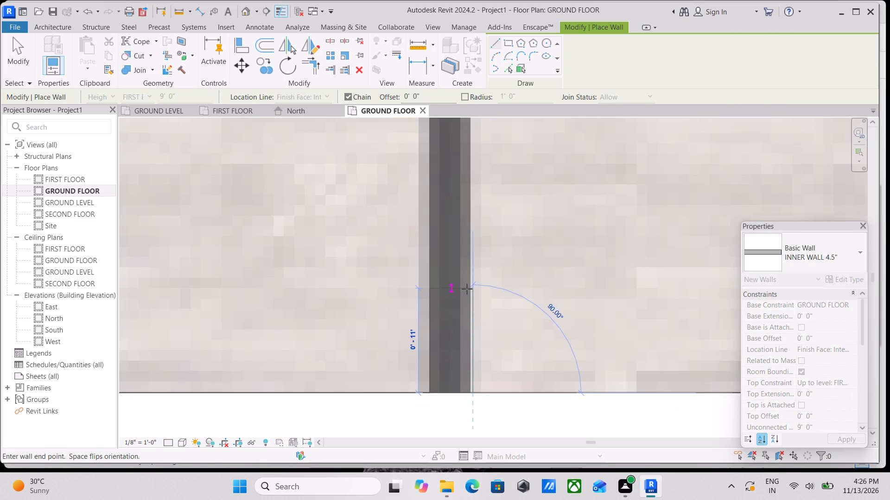
{"action": "scroll", "coordinate": [467, 289], "scroll_direction": "down", "scroll_amount": 5}
{"action": "middle_click_drag", "start_coordinate": [467, 289], "coordinate": [499, 465]}
{"action": "scroll", "coordinate": [500, 312], "scroll_direction": "down", "scroll_amount": 2}
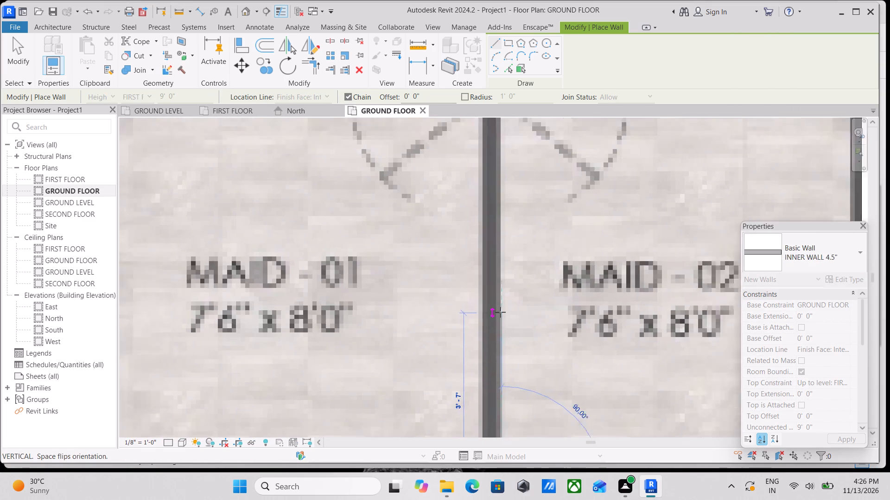
{"action": "scroll", "coordinate": [500, 312], "scroll_direction": "down", "scroll_amount": 4}
{"action": "middle_click_drag", "start_coordinate": [500, 312], "coordinate": [519, 394]}
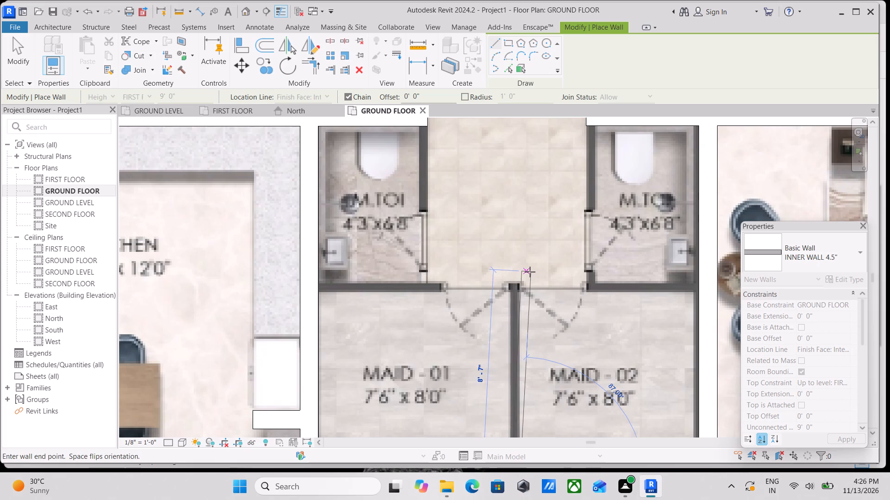
{"action": "scroll", "coordinate": [526, 280], "scroll_direction": "up", "scroll_amount": 7}
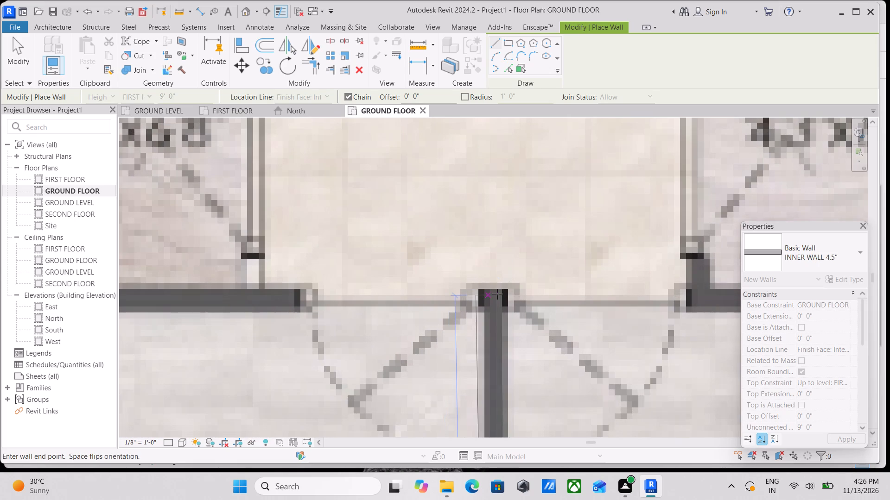
{"action": "left_click", "coordinate": [503, 287]}
{"action": "scroll", "coordinate": [503, 287], "scroll_direction": "down", "scroll_amount": 2}
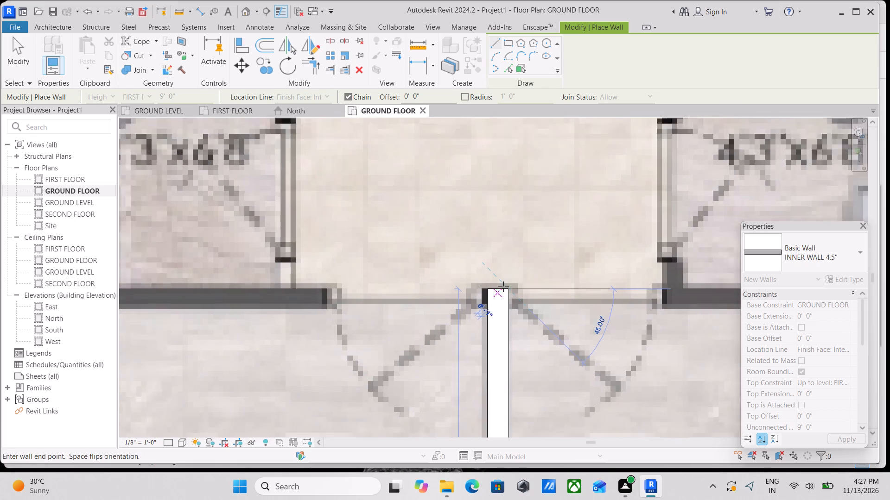
{"action": "scroll", "coordinate": [503, 287], "scroll_direction": "down", "scroll_amount": 6}
{"action": "key", "text": "Escape"}
{"action": "scroll", "coordinate": [503, 287], "scroll_direction": "down", "scroll_amount": 2}
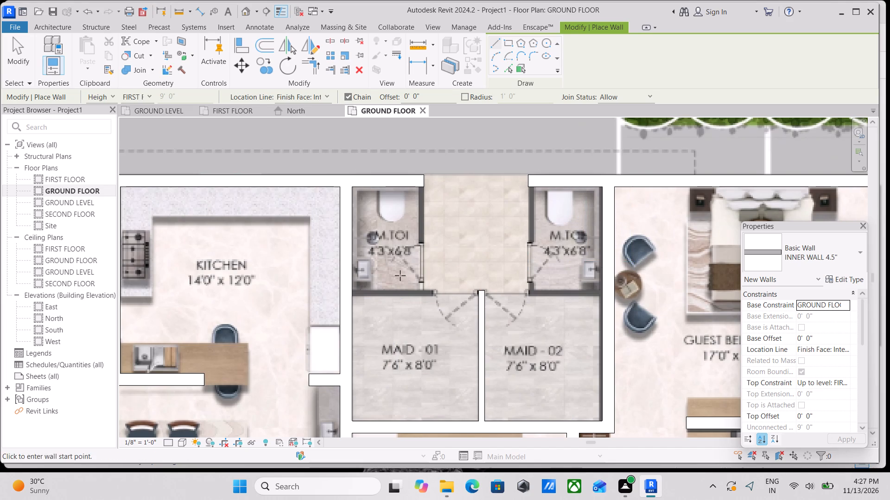
Draw an INNER WALL 4.5" along the maid rooms' door side, from the kitchen-side wall across the passage to the guest bedroom wall.
{"action": "scroll", "coordinate": [370, 287], "scroll_direction": "up", "scroll_amount": 13}
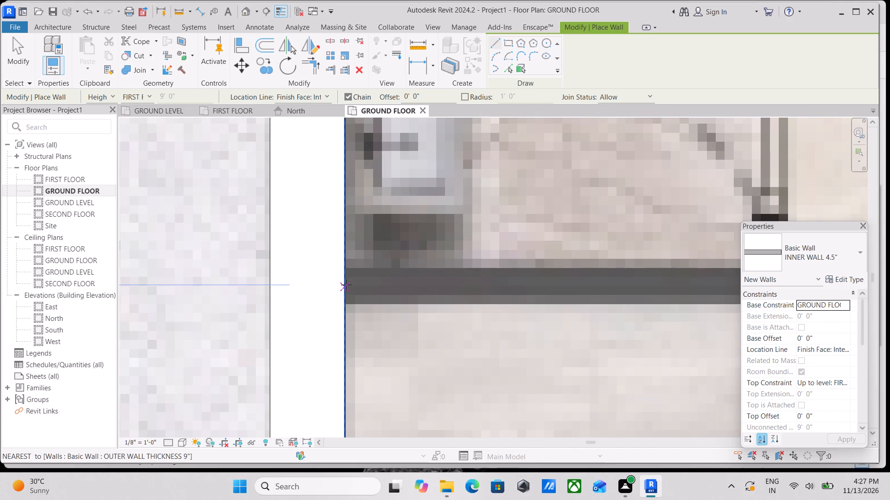
{"action": "scroll", "coordinate": [351, 300], "scroll_direction": "up", "scroll_amount": 3}
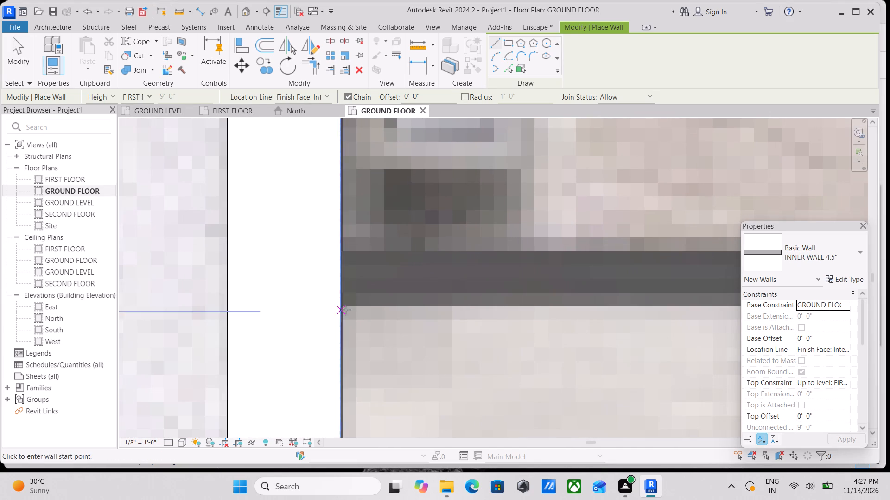
{"action": "left_click", "coordinate": [344, 306]}
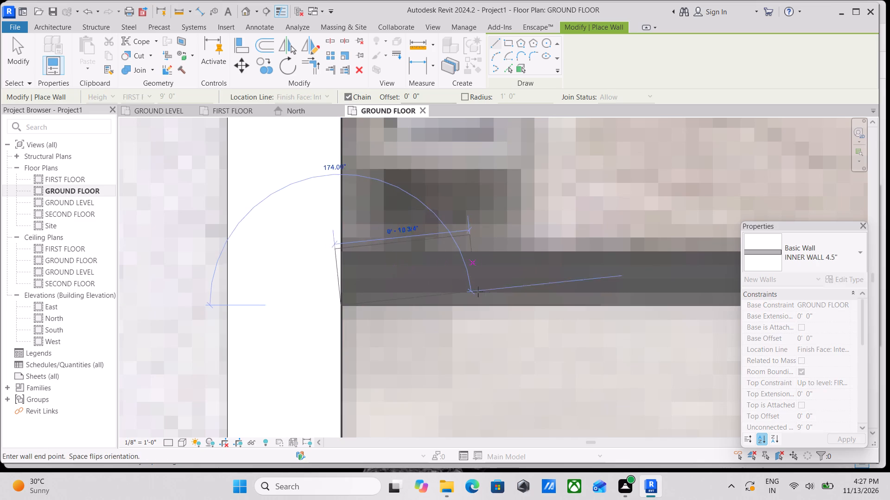
{"action": "scroll", "coordinate": [530, 311], "scroll_direction": "down", "scroll_amount": 1}
{"action": "middle_click_drag", "start_coordinate": [530, 311], "coordinate": [256, 296]}
{"action": "scroll", "coordinate": [521, 286], "scroll_direction": "down", "scroll_amount": 1}
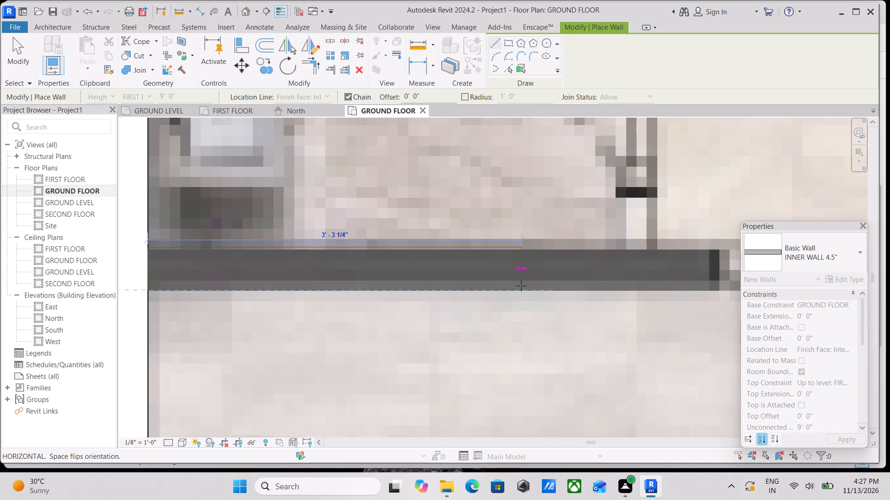
{"action": "scroll", "coordinate": [521, 286], "scroll_direction": "down", "scroll_amount": 1}
{"action": "middle_click_drag", "start_coordinate": [521, 286], "coordinate": [395, 281]}
{"action": "scroll", "coordinate": [606, 279], "scroll_direction": "down", "scroll_amount": 2}
{"action": "middle_click_drag", "start_coordinate": [606, 279], "coordinate": [314, 289]}
{"action": "scroll", "coordinate": [458, 292], "scroll_direction": "down", "scroll_amount": 3}
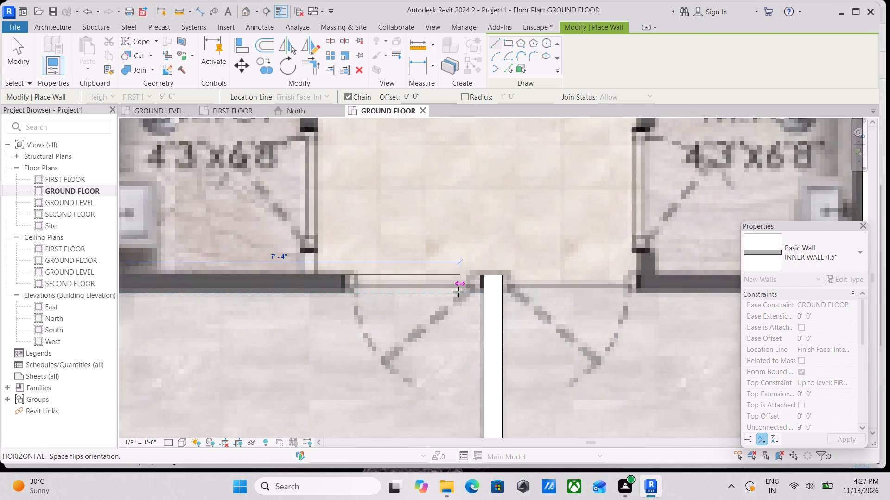
{"action": "middle_click_drag", "start_coordinate": [458, 292], "coordinate": [275, 300]}
{"action": "scroll", "coordinate": [443, 299], "scroll_direction": "down", "scroll_amount": 1}
{"action": "middle_click_drag", "start_coordinate": [445, 299], "coordinate": [337, 308]}
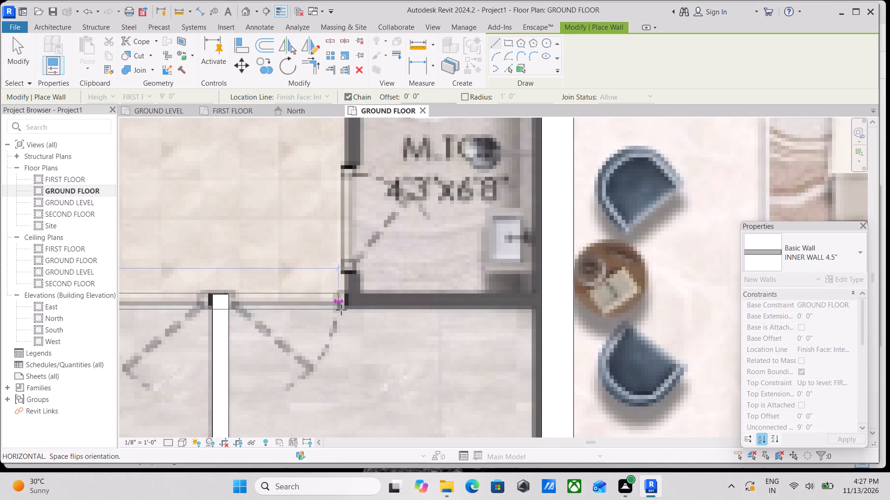
{"action": "left_click", "coordinate": [542, 310]}
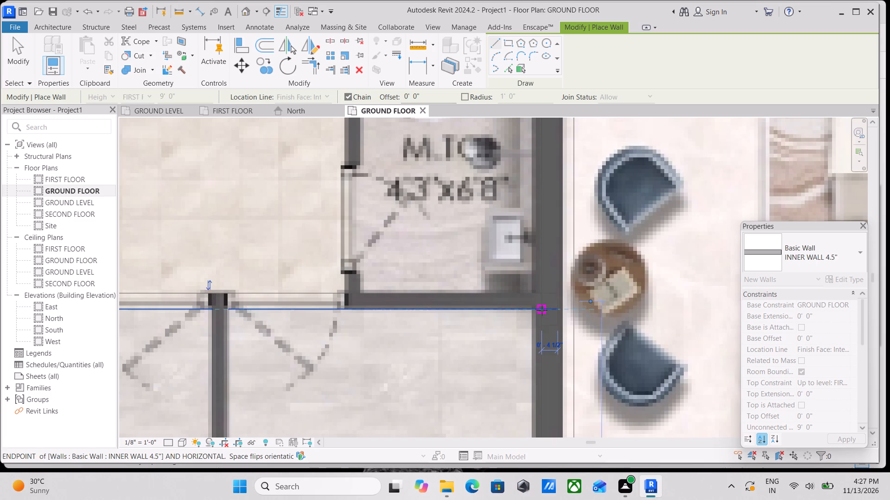
{"action": "key", "text": "Escape"}
Draw an INNER WALL 4.5" between the MAID - 01 side toilet and the passage, flipped to the toilet side, down to the maid room wall.
{"action": "scroll", "coordinate": [542, 310], "scroll_direction": "down", "scroll_amount": 6}
{"action": "middle_click_drag", "start_coordinate": [288, 310], "coordinate": [404, 360]}
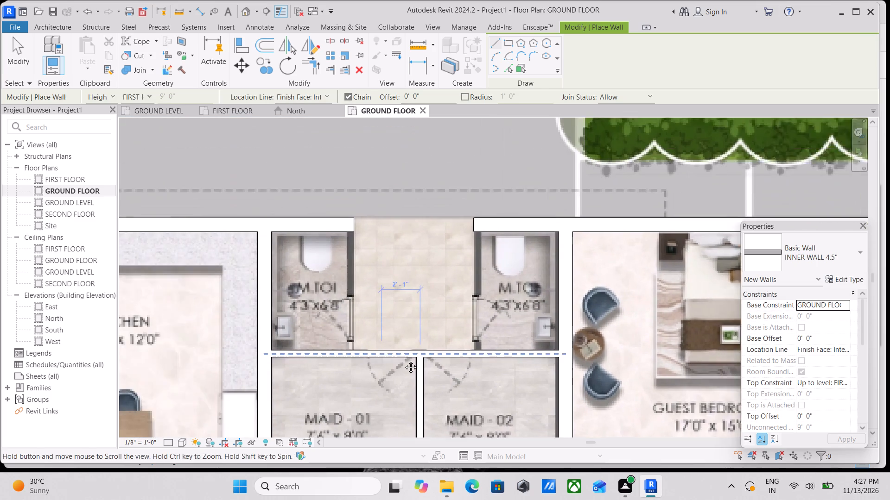
{"action": "middle_click_drag", "start_coordinate": [404, 360], "coordinate": [425, 365]}
{"action": "scroll", "coordinate": [349, 241], "scroll_direction": "up", "scroll_amount": 7}
{"action": "scroll", "coordinate": [480, 244], "scroll_direction": "up", "scroll_amount": 2}
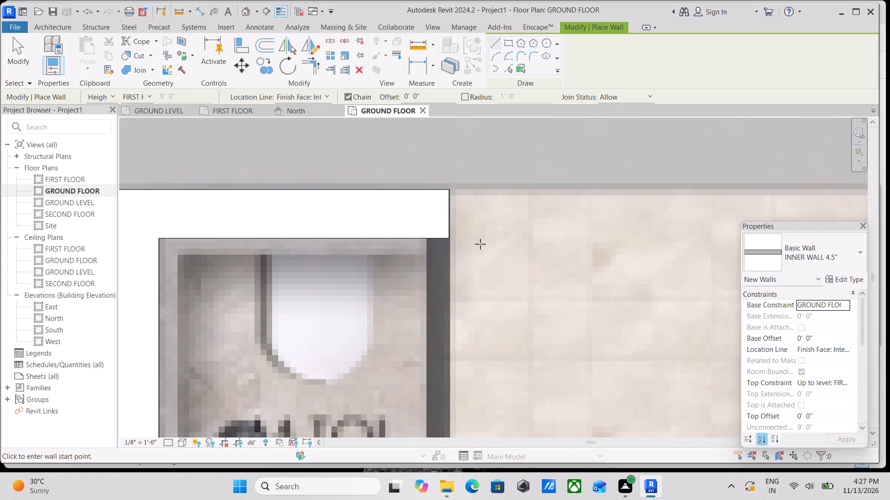
{"action": "scroll", "coordinate": [480, 244], "scroll_direction": "up", "scroll_amount": 1}
{"action": "left_click", "coordinate": [447, 239]}
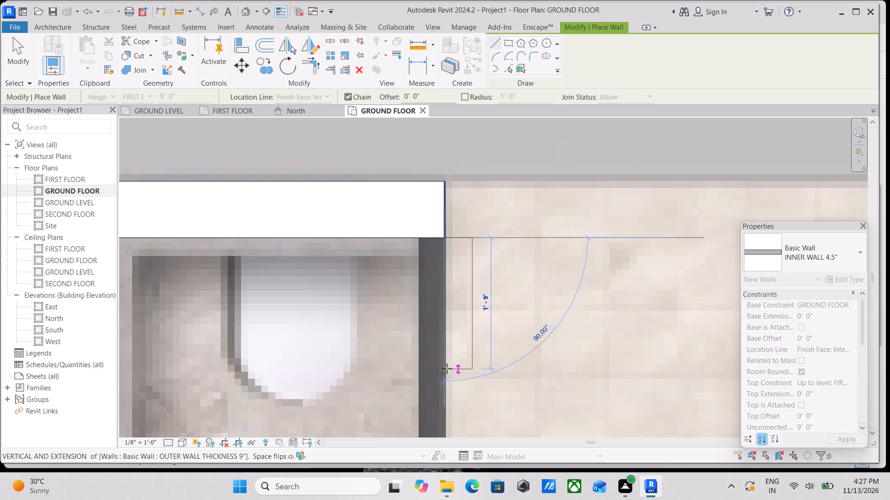
{"action": "middle_click_drag", "start_coordinate": [447, 369], "coordinate": [430, 250]}
{"action": "scroll", "coordinate": [438, 285], "scroll_direction": "down", "scroll_amount": 4}
{"action": "scroll", "coordinate": [429, 323], "scroll_direction": "down", "scroll_amount": 2}
{"action": "middle_click_drag", "start_coordinate": [429, 323], "coordinate": [399, 266]}
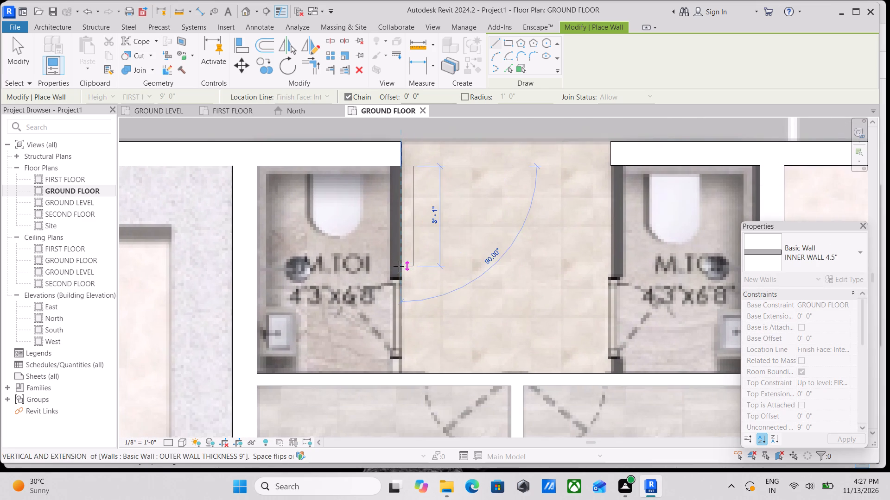
{"action": "key", "text": "space"}
{"action": "middle_click_drag", "start_coordinate": [403, 353], "coordinate": [397, 299]}
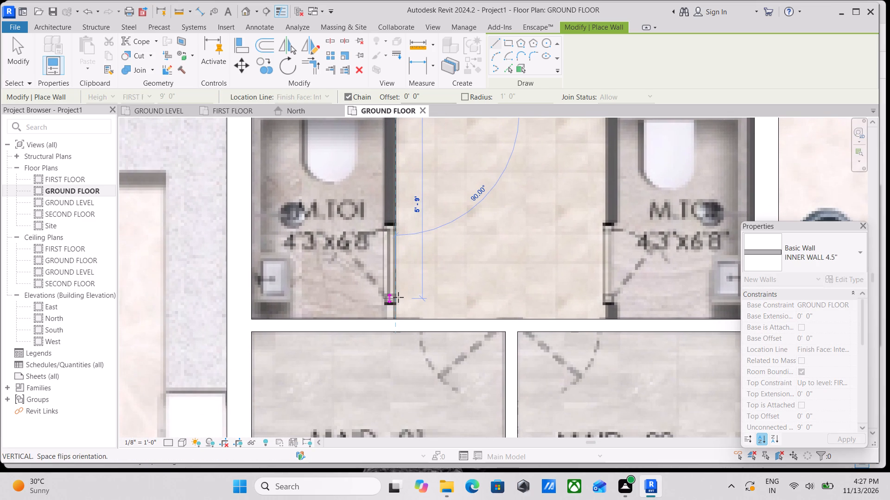
{"action": "left_click", "coordinate": [394, 321]}
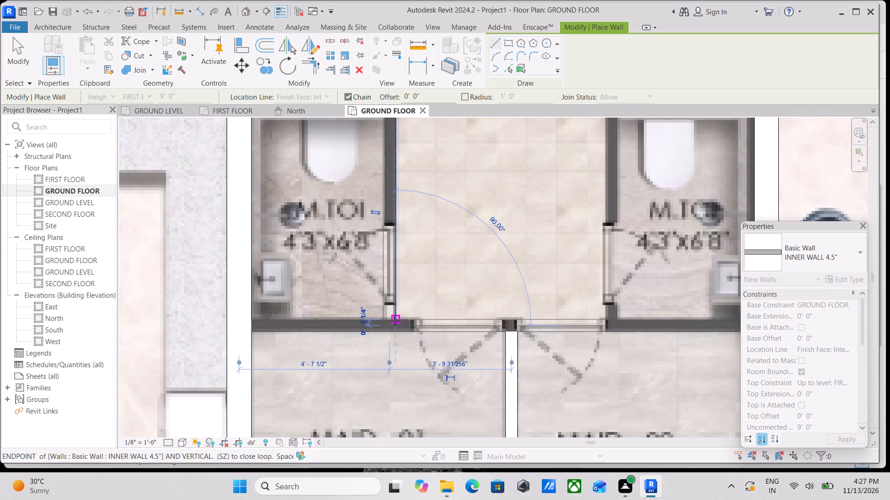
{"action": "key", "text": "Escape"}
Draw an INNER WALL 4.5" about 6'-3" long between the passage and the MAID - 02 side toilet, from the exterior wall to the maid room wall.
{"action": "scroll", "coordinate": [509, 252], "scroll_direction": "down", "scroll_amount": 3}
{"action": "middle_click_drag", "start_coordinate": [509, 252], "coordinate": [381, 339]}
{"action": "scroll", "coordinate": [487, 220], "scroll_direction": "up", "scroll_amount": 2}
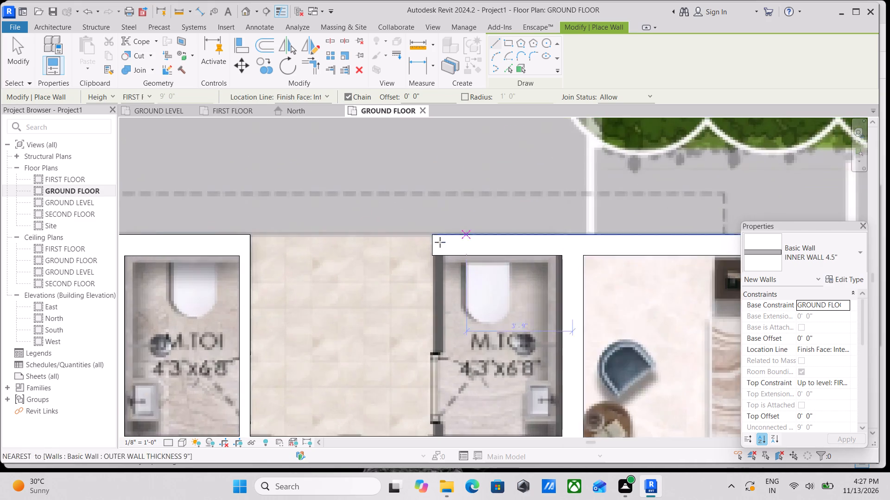
{"action": "scroll", "coordinate": [440, 242], "scroll_direction": "up", "scroll_amount": 1}
{"action": "scroll", "coordinate": [406, 271], "scroll_direction": "up", "scroll_amount": 3}
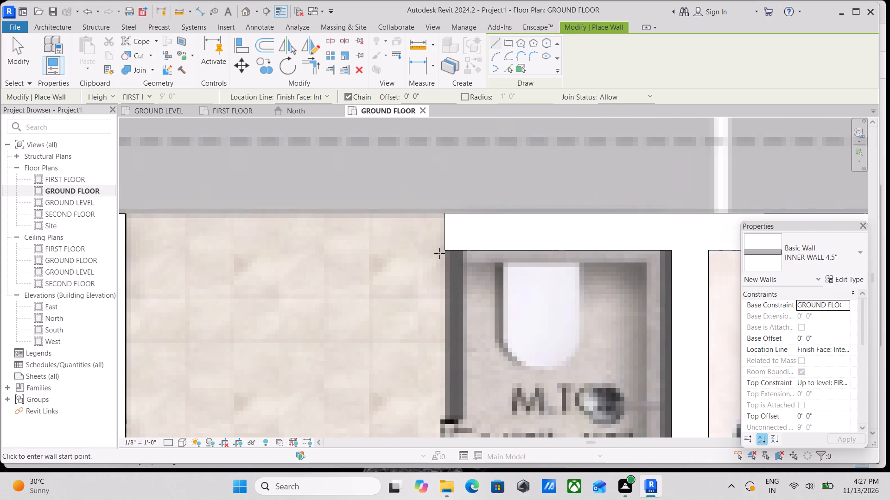
{"action": "left_click", "coordinate": [444, 252]}
{"action": "scroll", "coordinate": [433, 360], "scroll_direction": "down", "scroll_amount": 2}
{"action": "middle_click_drag", "start_coordinate": [433, 360], "coordinate": [467, 240]}
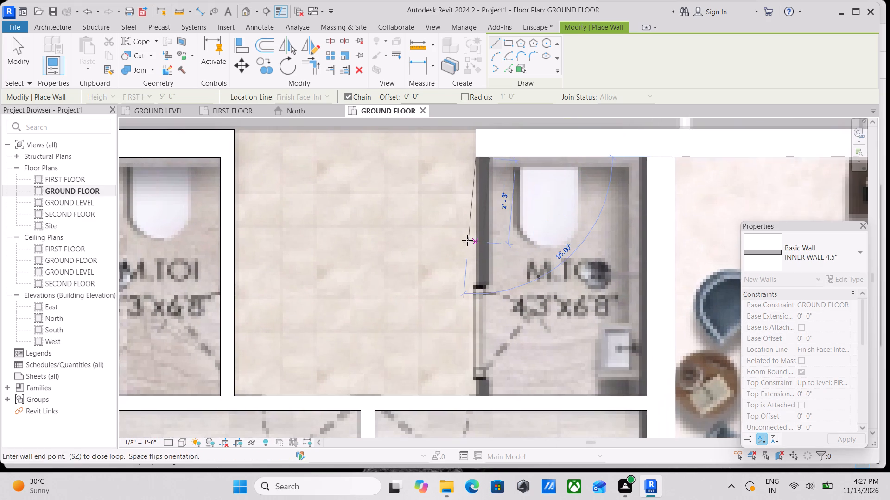
{"action": "left_click", "coordinate": [477, 393]}
{"action": "key", "text": "Escape"}
Draw an INNER WALL 4.5" partition between the closet and the guest toilet, from the guest bedroom wall to the staircase wall.
{"action": "scroll", "coordinate": [499, 328], "scroll_direction": "down", "scroll_amount": 2}
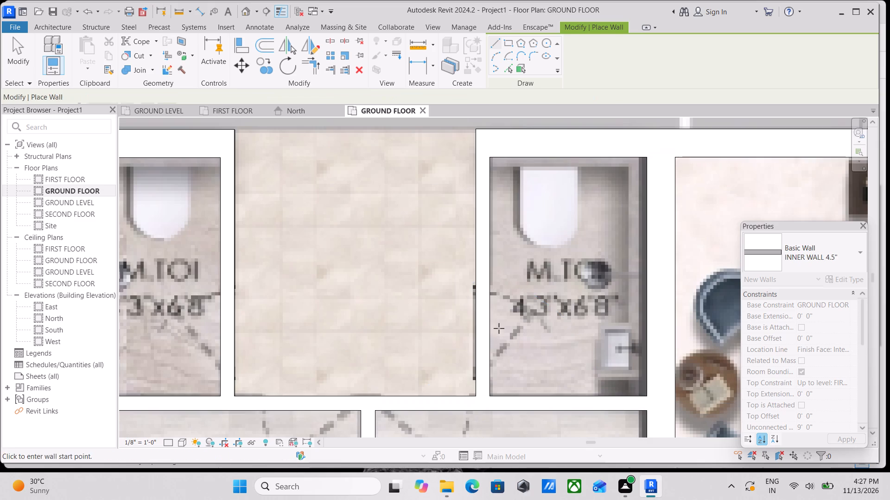
{"action": "scroll", "coordinate": [499, 328], "scroll_direction": "down", "scroll_amount": 7}
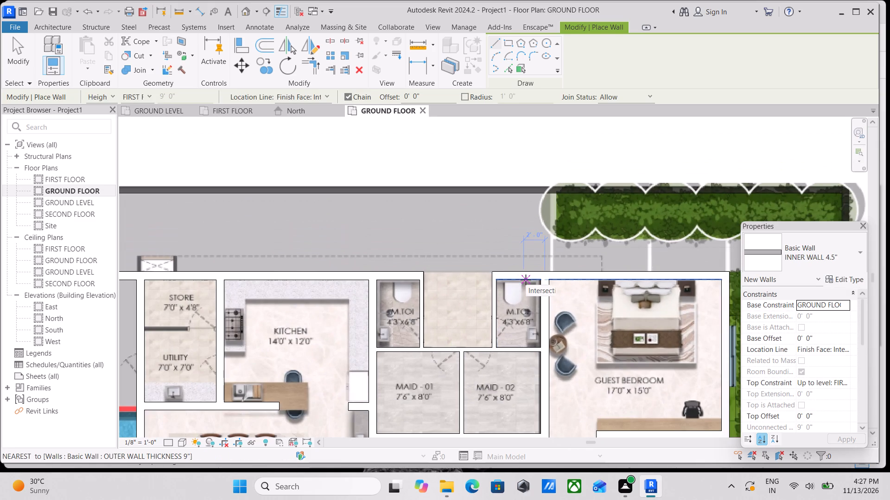
{"action": "scroll", "coordinate": [526, 280], "scroll_direction": "down", "scroll_amount": 1}
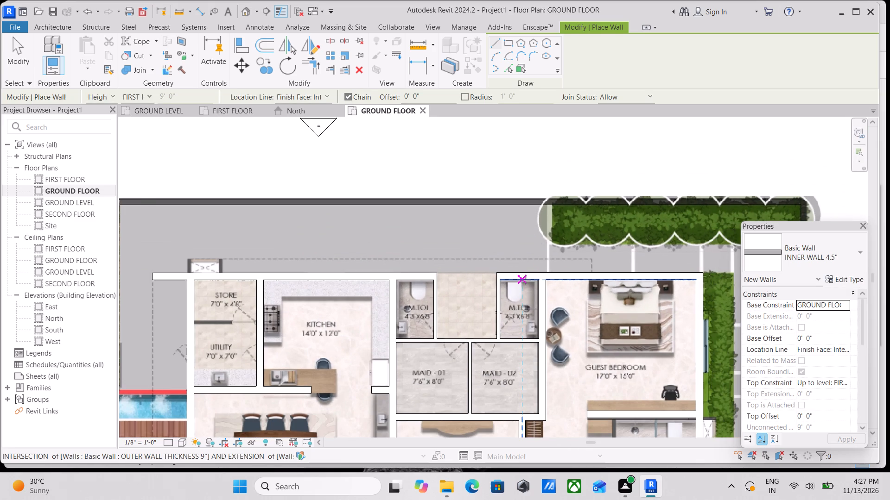
{"action": "scroll", "coordinate": [526, 280], "scroll_direction": "down", "scroll_amount": 2}
{"action": "middle_click_drag", "start_coordinate": [396, 328], "coordinate": [305, 208]}
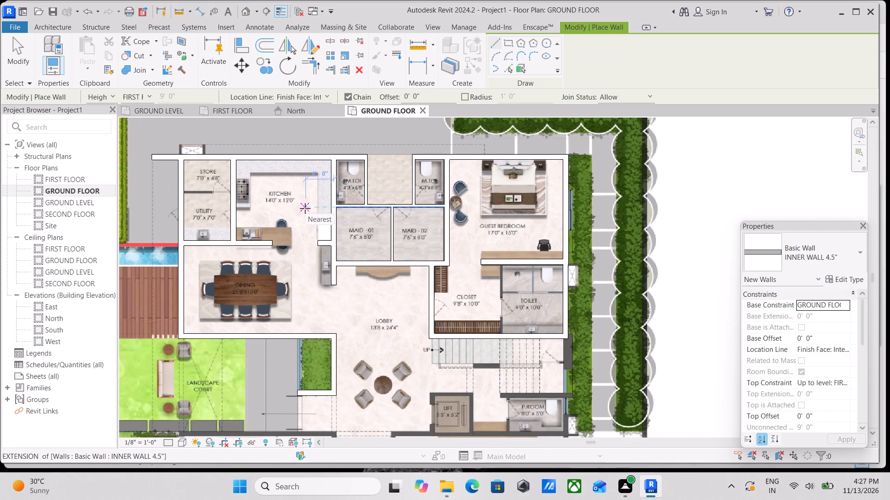
{"action": "scroll", "coordinate": [530, 299], "scroll_direction": "up", "scroll_amount": 4}
{"action": "scroll", "coordinate": [482, 270], "scroll_direction": "up", "scroll_amount": 2}
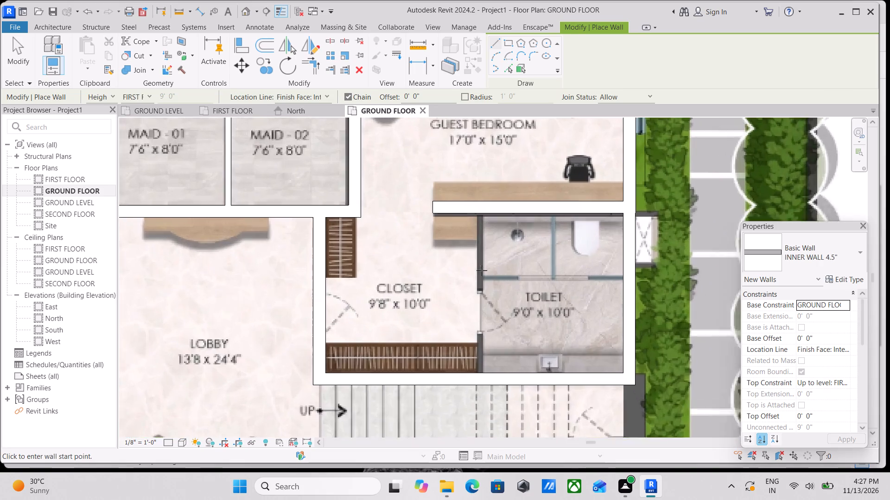
{"action": "scroll", "coordinate": [482, 270], "scroll_direction": "up", "scroll_amount": 5}
{"action": "middle_click_drag", "start_coordinate": [481, 268], "coordinate": [483, 330]}
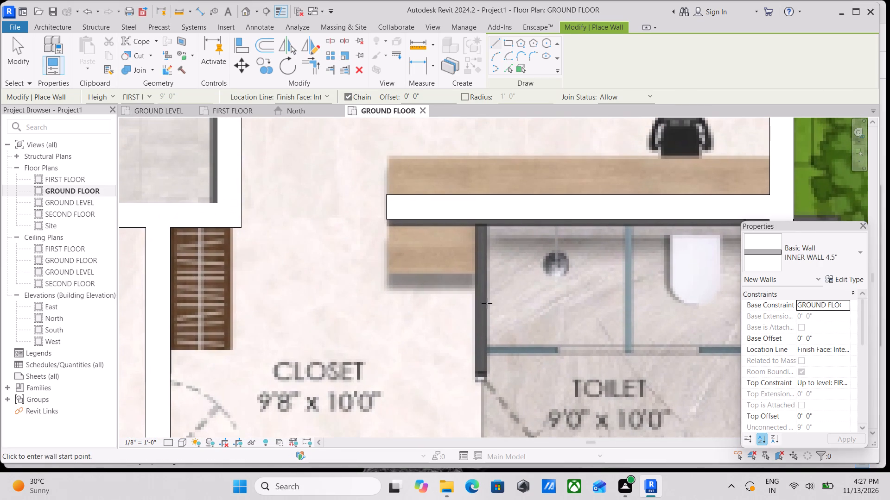
{"action": "scroll", "coordinate": [487, 288], "scroll_direction": "down", "scroll_amount": 2}
{"action": "scroll", "coordinate": [490, 238], "scroll_direction": "up", "scroll_amount": 2}
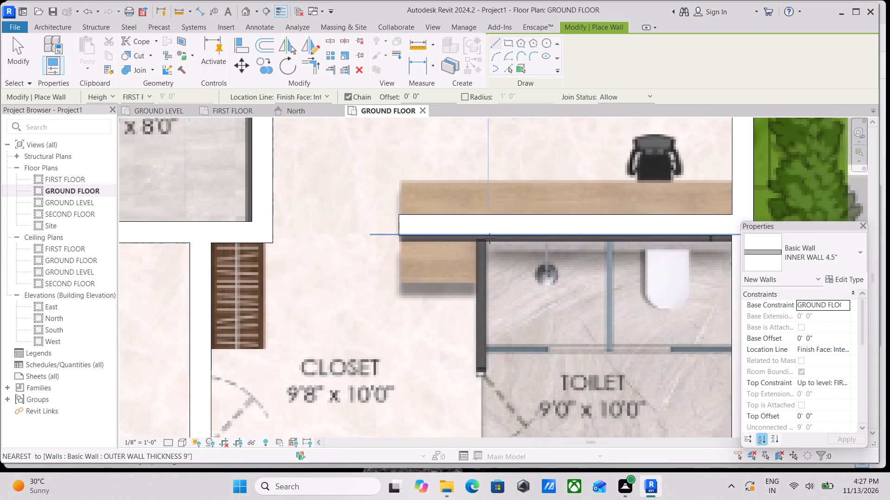
{"action": "scroll", "coordinate": [489, 238], "scroll_direction": "up", "scroll_amount": 4}
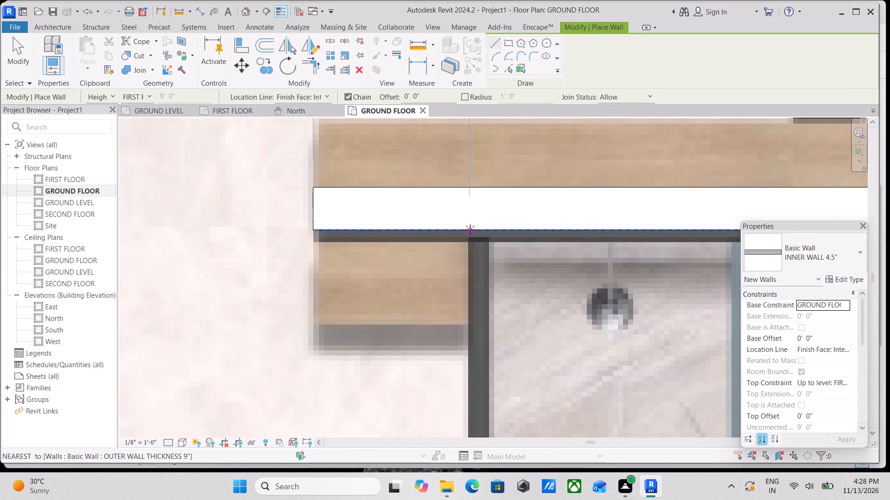
{"action": "left_click", "coordinate": [470, 229]}
{"action": "scroll", "coordinate": [478, 319], "scroll_direction": "down", "scroll_amount": 3}
{"action": "middle_click_drag", "start_coordinate": [478, 319], "coordinate": [454, 257]}
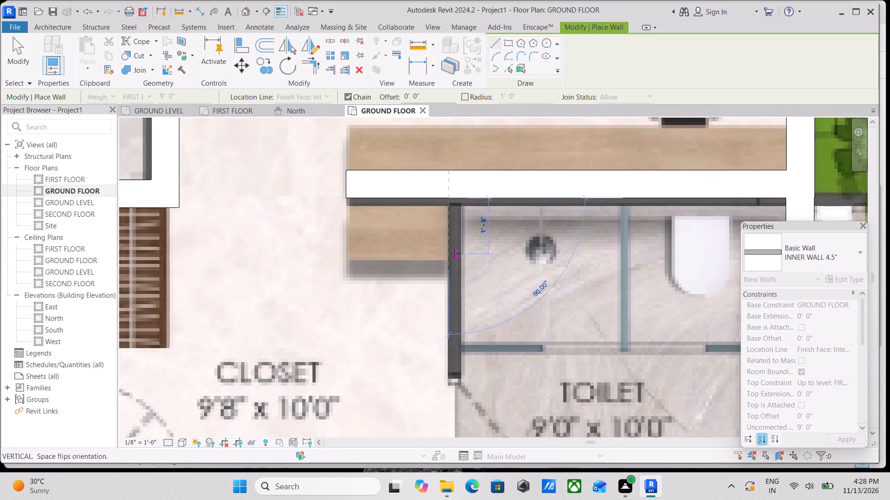
{"action": "scroll", "coordinate": [454, 335], "scroll_direction": "down", "scroll_amount": 4}
{"action": "middle_click_drag", "start_coordinate": [454, 336], "coordinate": [440, 269]}
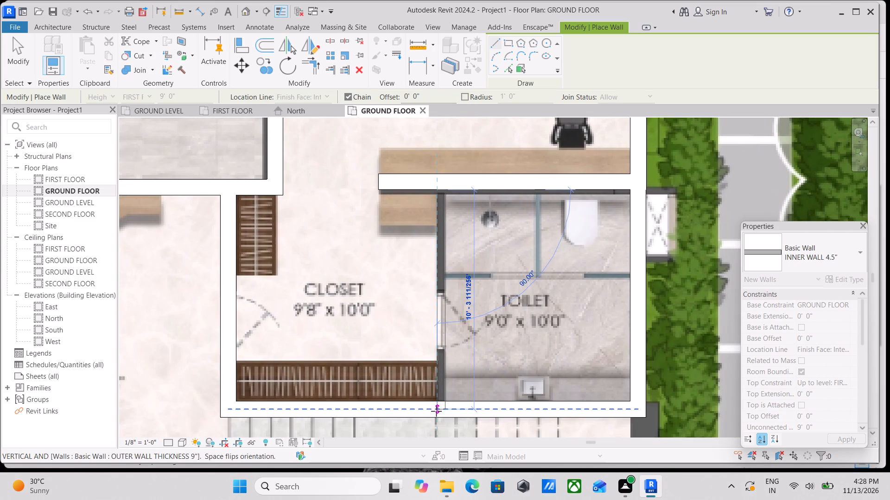
{"action": "middle_click_drag", "start_coordinate": [436, 411], "coordinate": [426, 351]}
{"action": "scroll", "coordinate": [430, 333], "scroll_direction": "up", "scroll_amount": 7}
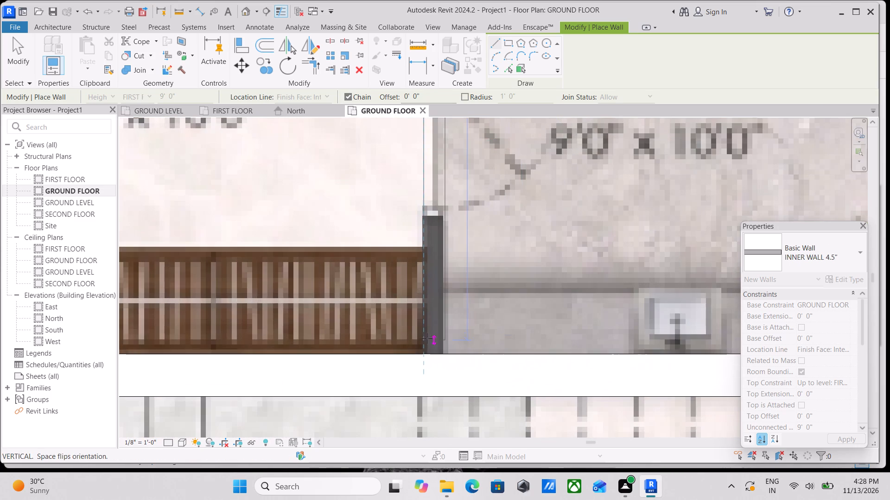
{"action": "left_click", "coordinate": [422, 356]}
{"action": "scroll", "coordinate": [422, 356], "scroll_direction": "down", "scroll_amount": 3}
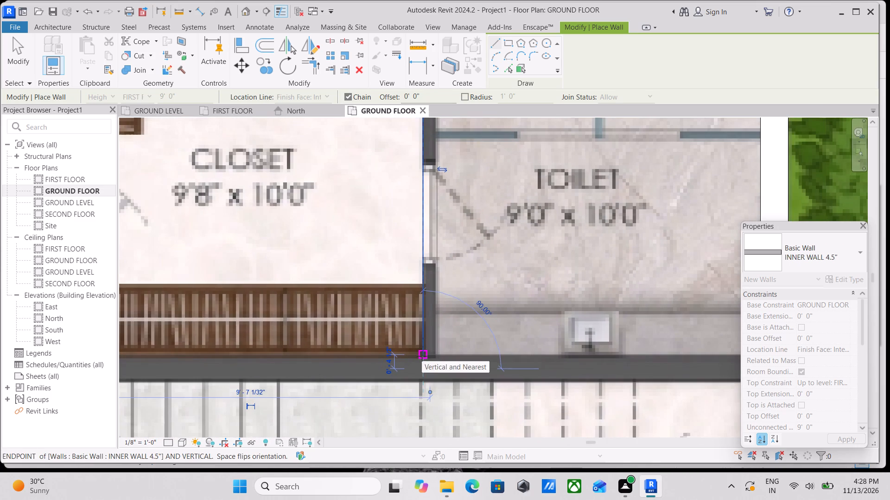
{"action": "key", "text": "Escape"}
Examine the remaining underlay walls around the staircase, lift, P.ROOM, living lounge, foyer, drawing room and landscape court.
{"action": "scroll", "coordinate": [432, 345], "scroll_direction": "down", "scroll_amount": 11}
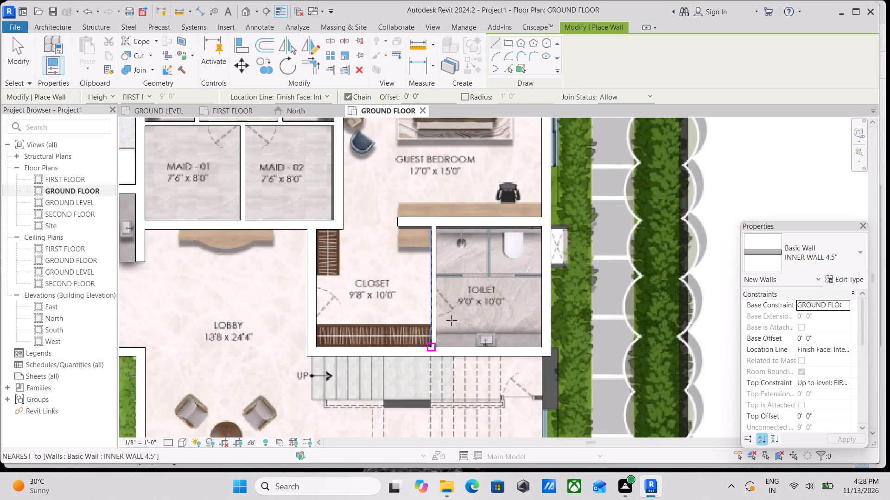
{"action": "scroll", "coordinate": [483, 284], "scroll_direction": "down", "scroll_amount": 3}
{"action": "middle_click_drag", "start_coordinate": [483, 284], "coordinate": [483, 282]}
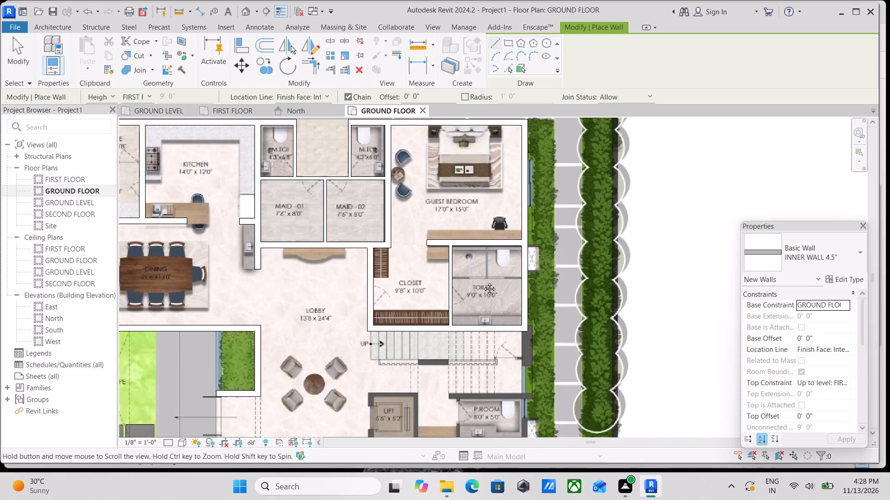
{"action": "middle_click_drag", "start_coordinate": [483, 282], "coordinate": [490, 273]}
{"action": "middle_click_drag", "start_coordinate": [532, 310], "coordinate": [514, 192]}
{"action": "scroll", "coordinate": [515, 235], "scroll_direction": "down", "scroll_amount": 1}
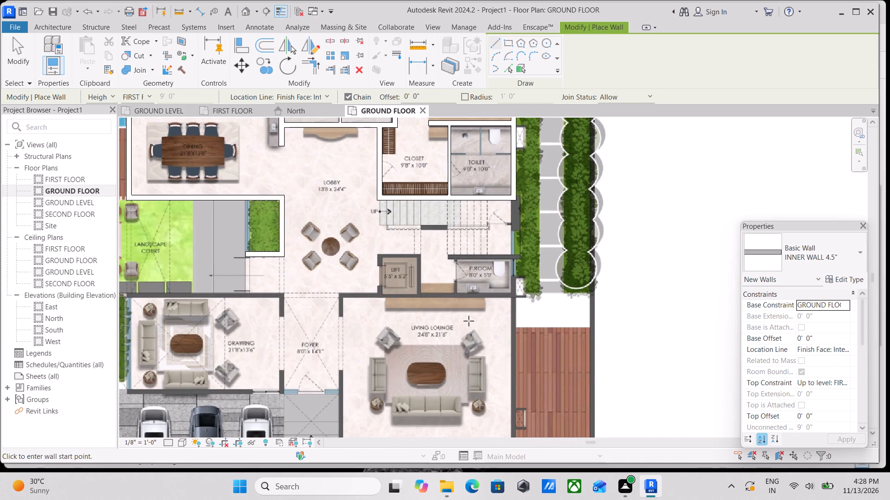
{"action": "scroll", "coordinate": [462, 327], "scroll_direction": "down", "scroll_amount": 2}
{"action": "middle_click_drag", "start_coordinate": [461, 327], "coordinate": [477, 261]}
{"action": "scroll", "coordinate": [464, 350], "scroll_direction": "up", "scroll_amount": 3}
{"action": "scroll", "coordinate": [340, 328], "scroll_direction": "up", "scroll_amount": 4}
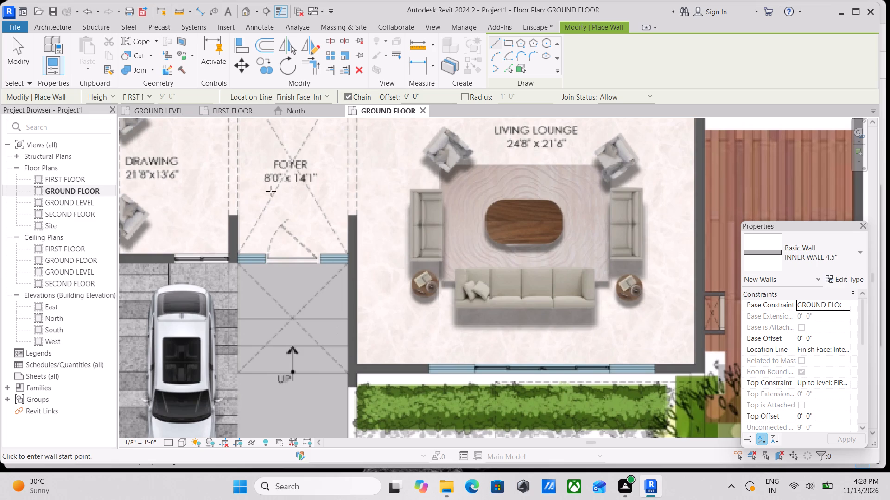
{"action": "scroll", "coordinate": [358, 228], "scroll_direction": "down", "scroll_amount": 4}
{"action": "scroll", "coordinate": [283, 239], "scroll_direction": "down", "scroll_amount": 2}
{"action": "middle_click_drag", "start_coordinate": [283, 239], "coordinate": [356, 353]}
{"action": "scroll", "coordinate": [336, 280], "scroll_direction": "down", "scroll_amount": 2}
{"action": "middle_click_drag", "start_coordinate": [336, 280], "coordinate": [375, 354]}
{"action": "scroll", "coordinate": [363, 347], "scroll_direction": "up", "scroll_amount": 9}
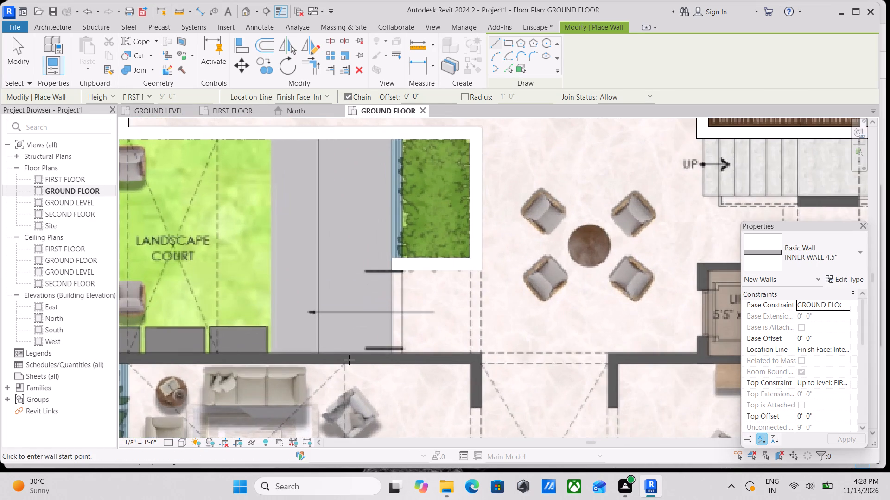
{"action": "scroll", "coordinate": [349, 360], "scroll_direction": "up", "scroll_amount": 4}
{"action": "scroll", "coordinate": [349, 360], "scroll_direction": "down", "scroll_amount": 14}
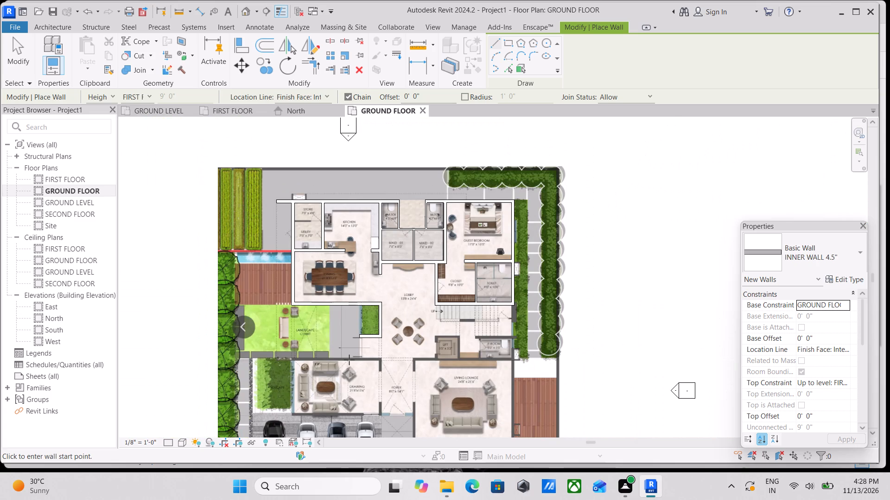
{"action": "scroll", "coordinate": [349, 360], "scroll_direction": "up", "scroll_amount": 4}
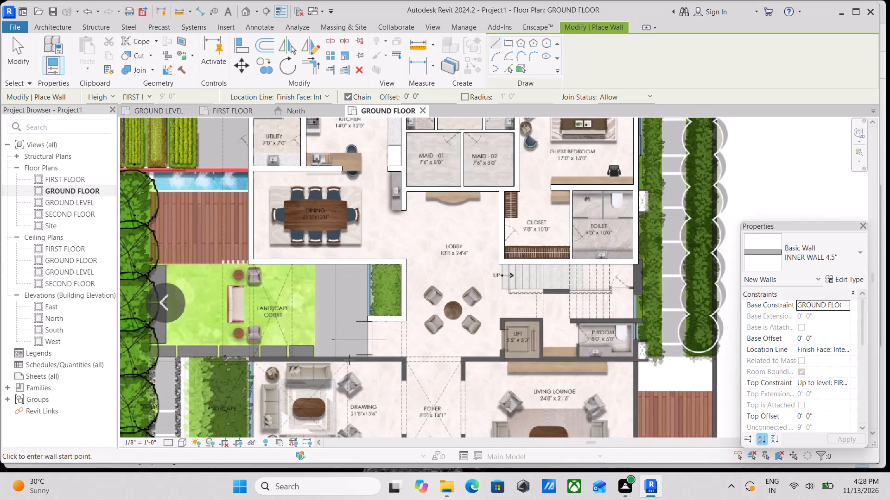
Examine the underlay walls around the landscape court, drawing room, foyer and parking area.
{"action": "scroll", "coordinate": [349, 360], "scroll_direction": "down", "scroll_amount": 3}
{"action": "middle_click_drag", "start_coordinate": [343, 356], "coordinate": [334, 265]}
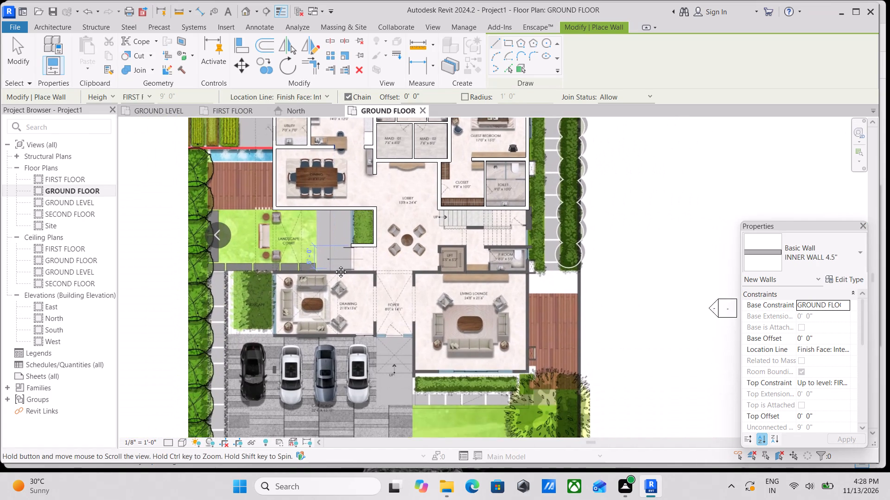
{"action": "middle_click_drag", "start_coordinate": [334, 265], "coordinate": [336, 260]}
{"action": "scroll", "coordinate": [337, 258], "scroll_direction": "up", "scroll_amount": 6}
{"action": "scroll", "coordinate": [161, 250], "scroll_direction": "up", "scroll_amount": 1}
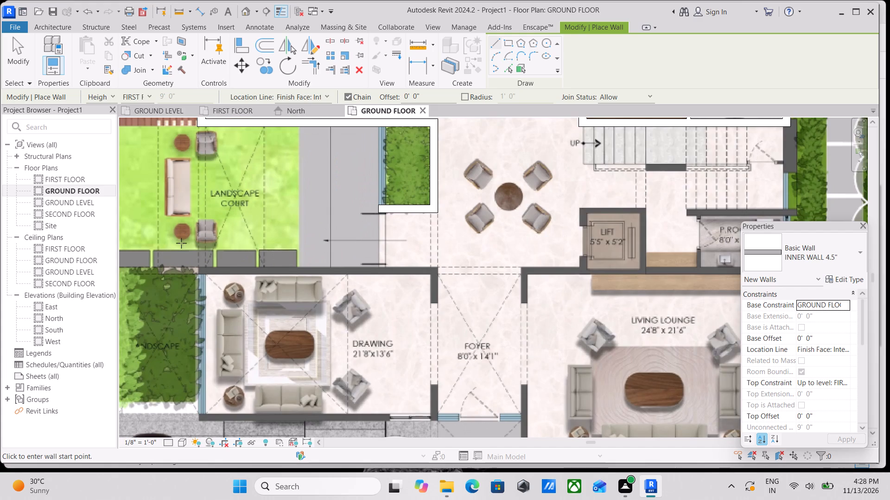
{"action": "scroll", "coordinate": [248, 274], "scroll_direction": "down", "scroll_amount": 1}
{"action": "middle_click_drag", "start_coordinate": [248, 275], "coordinate": [413, 323]}
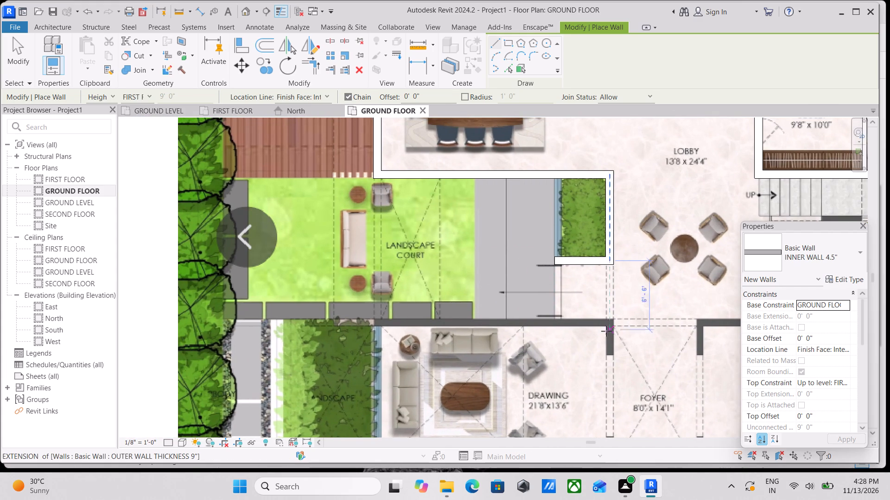
{"action": "scroll", "coordinate": [609, 362], "scroll_direction": "up", "scroll_amount": 5}
{"action": "scroll", "coordinate": [609, 350], "scroll_direction": "down", "scroll_amount": 2}
{"action": "middle_click_drag", "start_coordinate": [609, 350], "coordinate": [424, 332]}
{"action": "scroll", "coordinate": [424, 332], "scroll_direction": "down", "scroll_amount": 2}
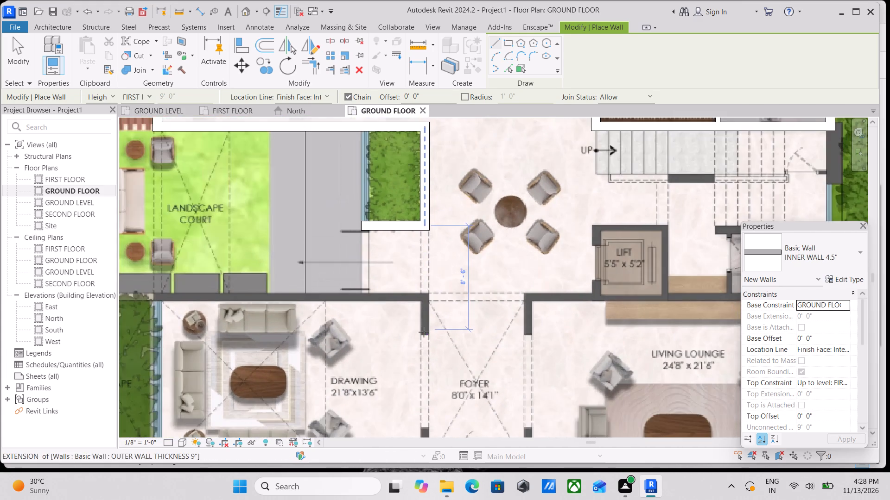
{"action": "middle_click_drag", "start_coordinate": [424, 332], "coordinate": [356, 315]}
{"action": "scroll", "coordinate": [356, 315], "scroll_direction": "down", "scroll_amount": 4}
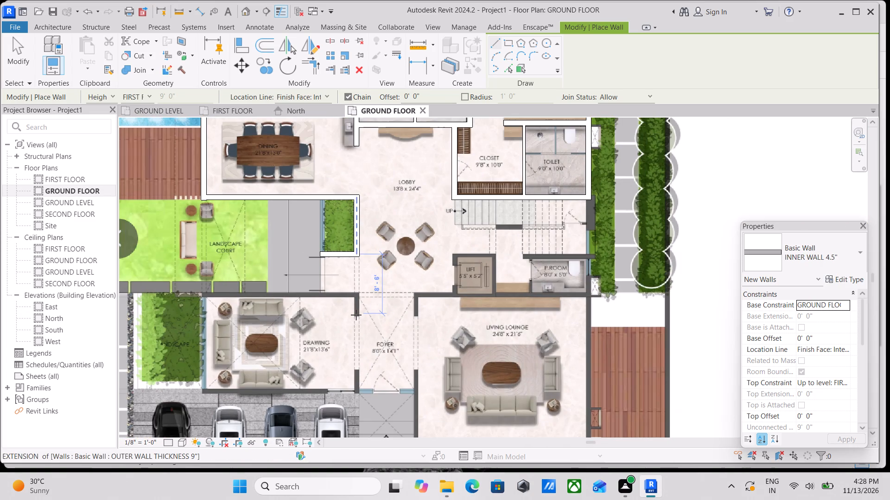
{"action": "scroll", "coordinate": [350, 400], "scroll_direction": "up", "scroll_amount": 3}
{"action": "middle_click_drag", "start_coordinate": [190, 375], "coordinate": [350, 366]}
{"action": "scroll", "coordinate": [276, 363], "scroll_direction": "up", "scroll_amount": 3}
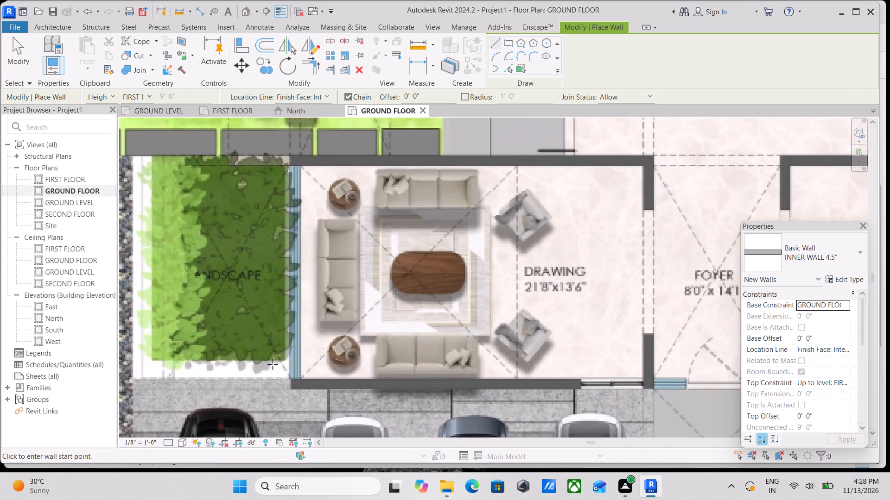
{"action": "scroll", "coordinate": [299, 347], "scroll_direction": "up", "scroll_amount": 4}
{"action": "middle_click_drag", "start_coordinate": [261, 421], "coordinate": [288, 377]}
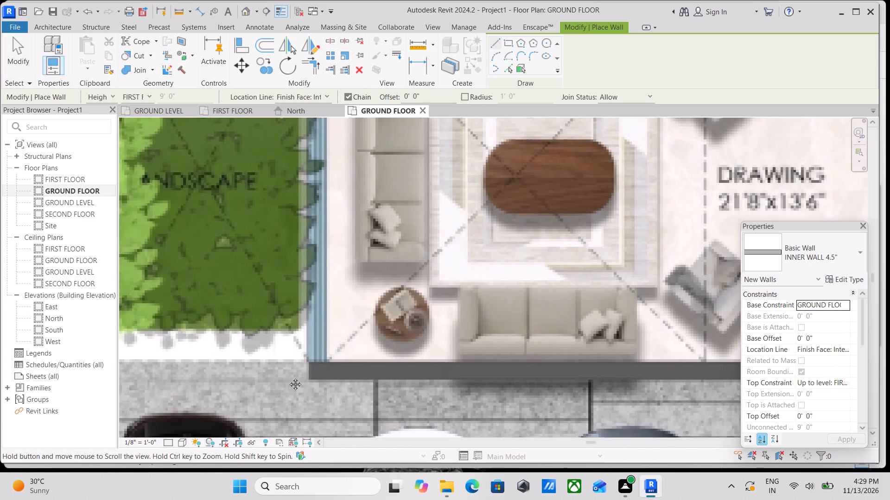
{"action": "middle_click_drag", "start_coordinate": [288, 377], "coordinate": [308, 365]}
{"action": "scroll", "coordinate": [308, 365], "scroll_direction": "down", "scroll_amount": 6}
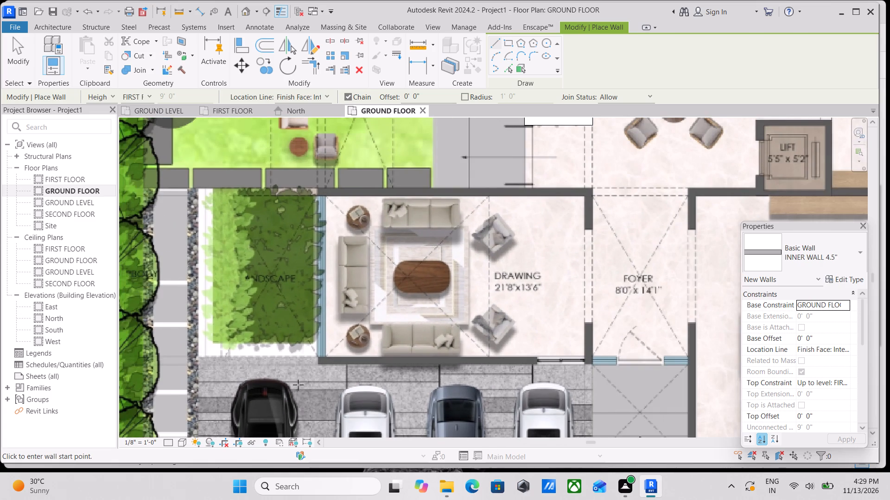
{"action": "scroll", "coordinate": [311, 361], "scroll_direction": "up", "scroll_amount": 3}
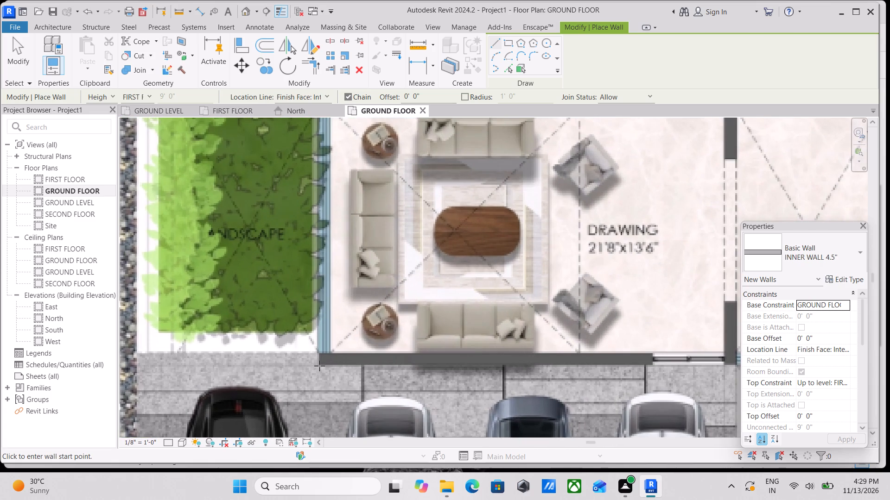
{"action": "scroll", "coordinate": [320, 363], "scroll_direction": "down", "scroll_amount": 5}
{"action": "middle_click_drag", "start_coordinate": [320, 363], "coordinate": [331, 450]}
{"action": "scroll", "coordinate": [300, 338], "scroll_direction": "up", "scroll_amount": 4}
{"action": "scroll", "coordinate": [208, 294], "scroll_direction": "up", "scroll_amount": 3}
{"action": "scroll", "coordinate": [208, 294], "scroll_direction": "down", "scroll_amount": 3}
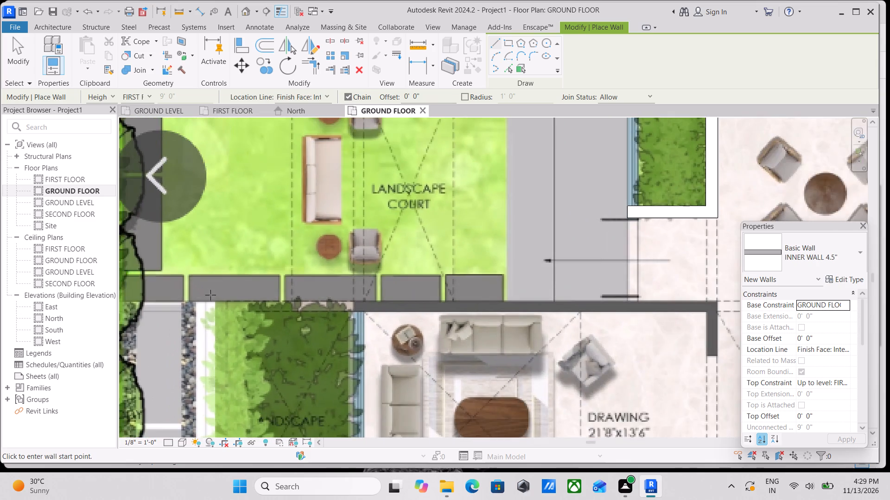
{"action": "scroll", "coordinate": [321, 324], "scroll_direction": "down", "scroll_amount": 3}
{"action": "scroll", "coordinate": [335, 369], "scroll_direction": "down", "scroll_amount": 6}
{"action": "middle_click_drag", "start_coordinate": [368, 339], "coordinate": [416, 300]}
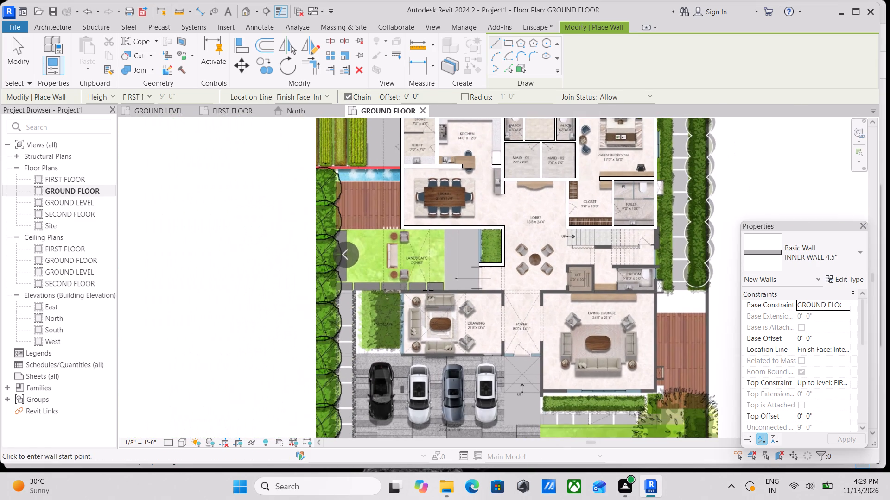
Draw an OUTER WALL THICKNESS 9" wall between the landscape strip and the drawing room, from the parking-side corner up, flipped to the room side.
{"action": "scroll", "coordinate": [409, 338], "scroll_direction": "up", "scroll_amount": 8}
{"action": "scroll", "coordinate": [381, 373], "scroll_direction": "up", "scroll_amount": 3}
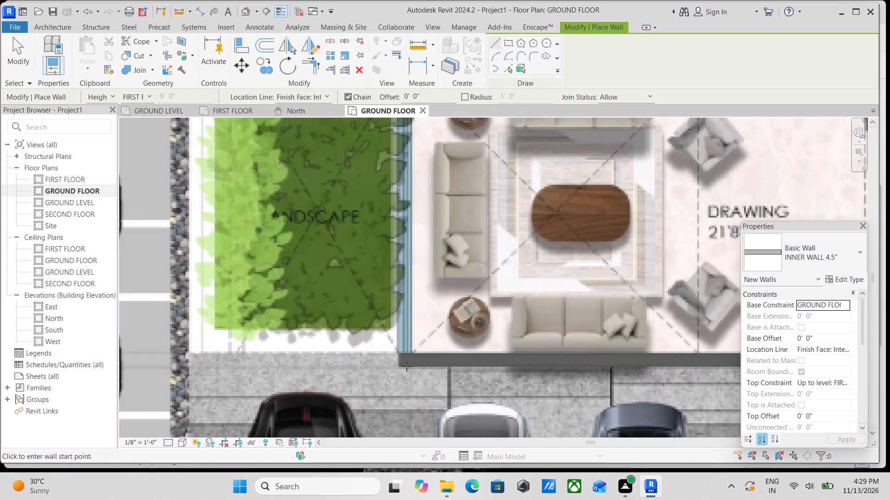
{"action": "scroll", "coordinate": [404, 369], "scroll_direction": "up", "scroll_amount": 7}
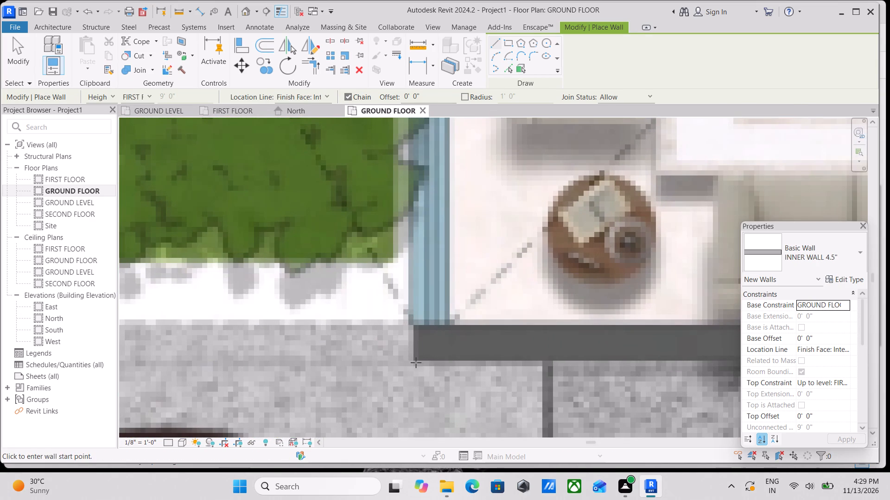
{"action": "left_click", "coordinate": [414, 362]}
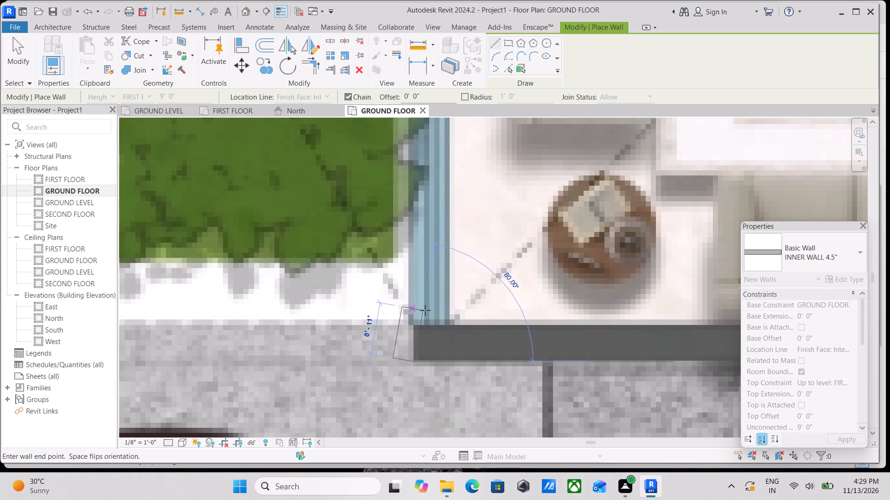
{"action": "key", "text": "Escape"}
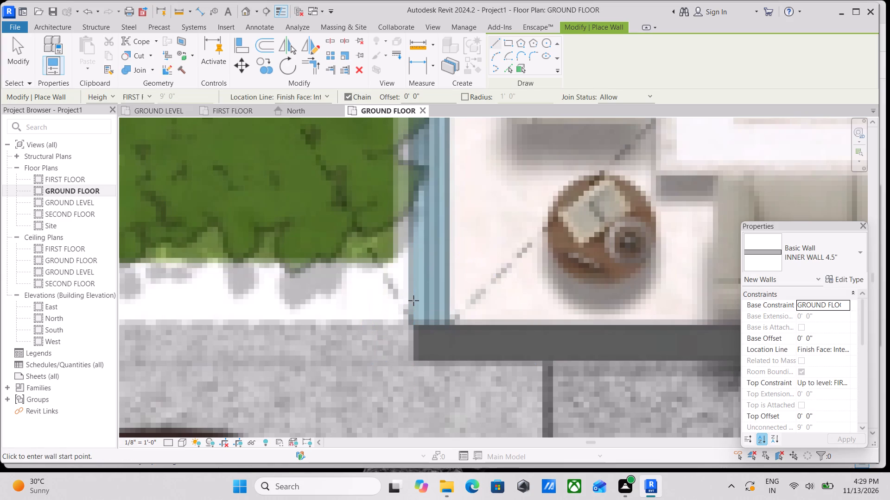
{"action": "left_click", "coordinate": [839, 252]}
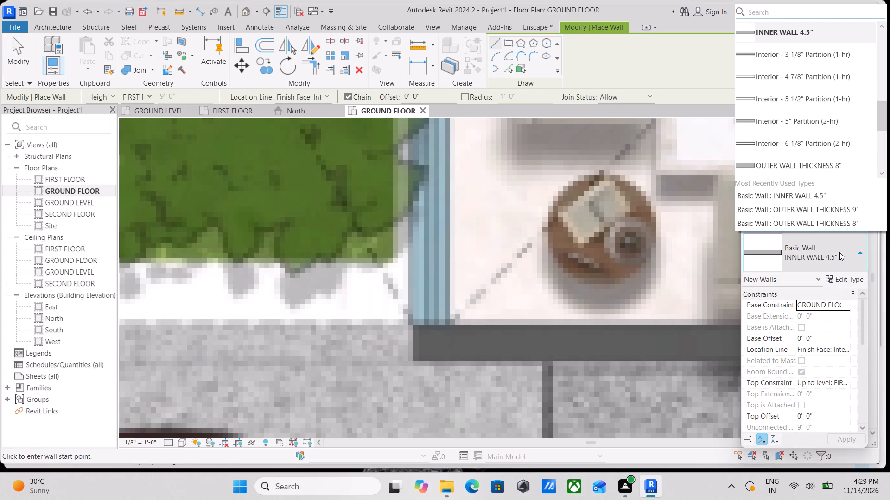
{"action": "left_click", "coordinate": [838, 210]}
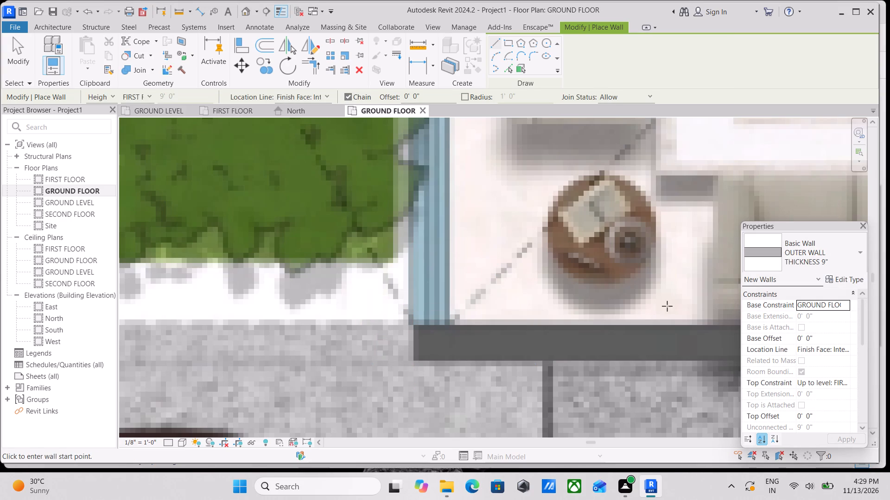
{"action": "left_click", "coordinate": [414, 360]}
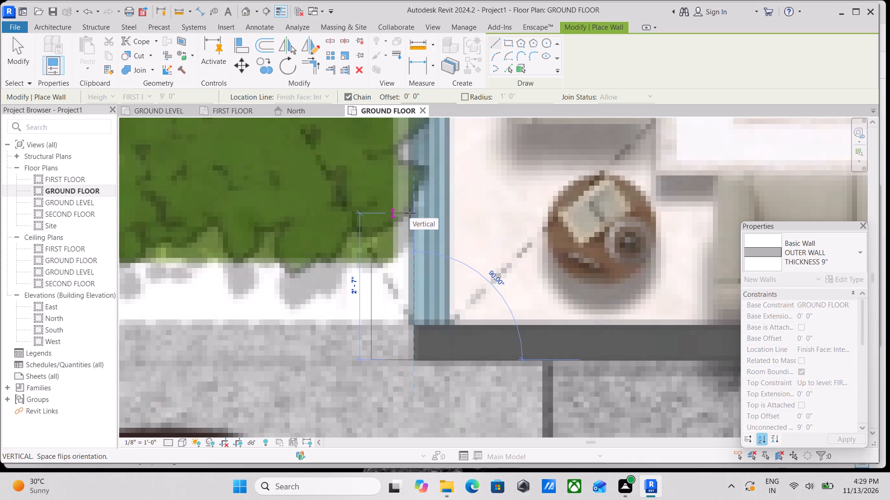
{"action": "key", "text": "space"}
{"action": "scroll", "coordinate": [410, 213], "scroll_direction": "down", "scroll_amount": 3}
{"action": "middle_click_drag", "start_coordinate": [410, 213], "coordinate": [410, 337]}
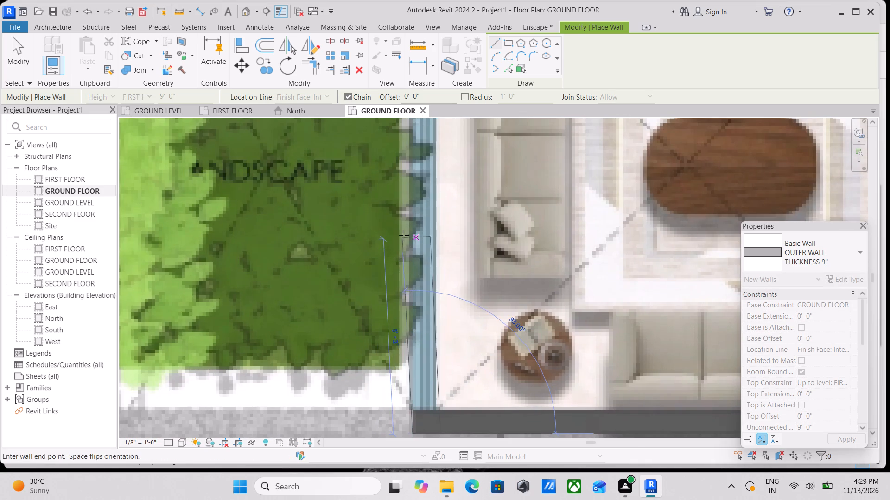
{"action": "scroll", "coordinate": [404, 235], "scroll_direction": "down", "scroll_amount": 4}
{"action": "middle_click_drag", "start_coordinate": [404, 235], "coordinate": [413, 378]}
{"action": "scroll", "coordinate": [415, 261], "scroll_direction": "down", "scroll_amount": 1}
{"action": "middle_click_drag", "start_coordinate": [415, 261], "coordinate": [420, 321]}
{"action": "scroll", "coordinate": [415, 261], "scroll_direction": "down", "scroll_amount": 1}
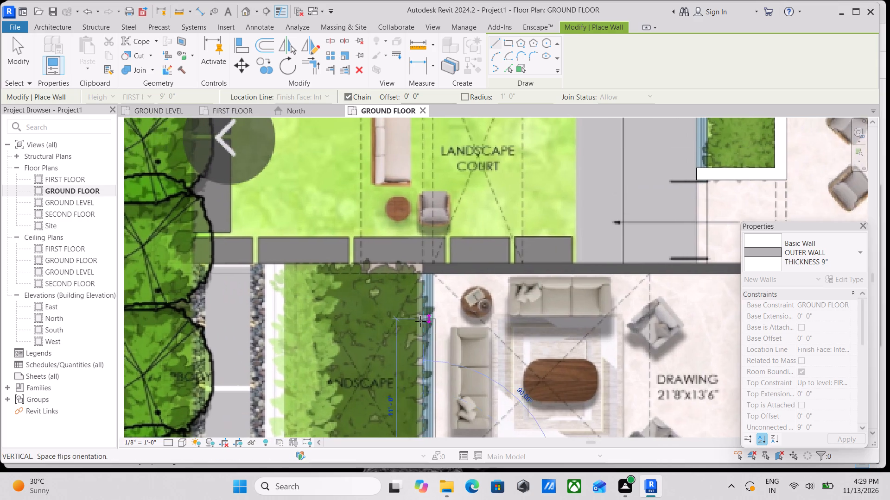
{"action": "scroll", "coordinate": [420, 321], "scroll_direction": "up", "scroll_amount": 1}
{"action": "scroll", "coordinate": [422, 273], "scroll_direction": "up", "scroll_amount": 6}
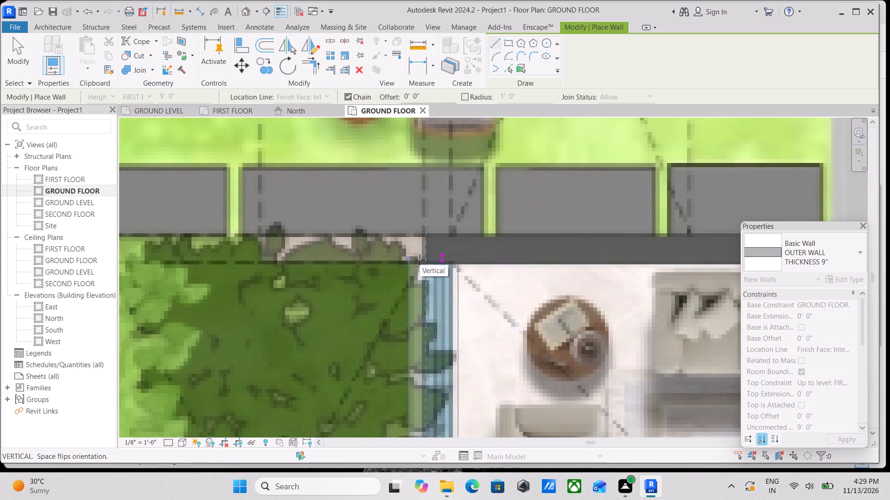
{"action": "left_click", "coordinate": [417, 263]}
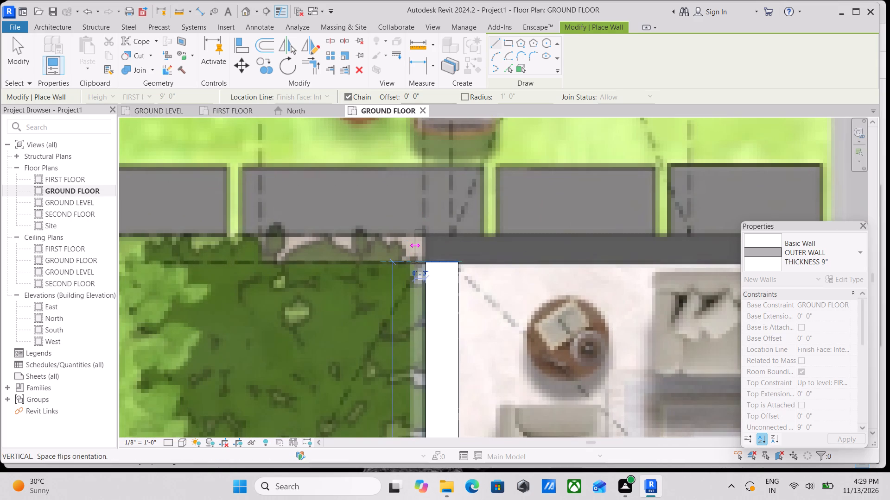
{"action": "key", "text": "Escape"}
Draw an OUTER WALL THICKNESS 9" wall about 30' long along the parking side of the drawing room and foyer, to the living lounge wall.
{"action": "scroll", "coordinate": [413, 272], "scroll_direction": "up", "scroll_amount": 1}
{"action": "scroll", "coordinate": [407, 287], "scroll_direction": "down", "scroll_amount": 12}
{"action": "middle_click_drag", "start_coordinate": [528, 288], "coordinate": [443, 177]}
{"action": "scroll", "coordinate": [528, 288], "scroll_direction": "up", "scroll_amount": 1}
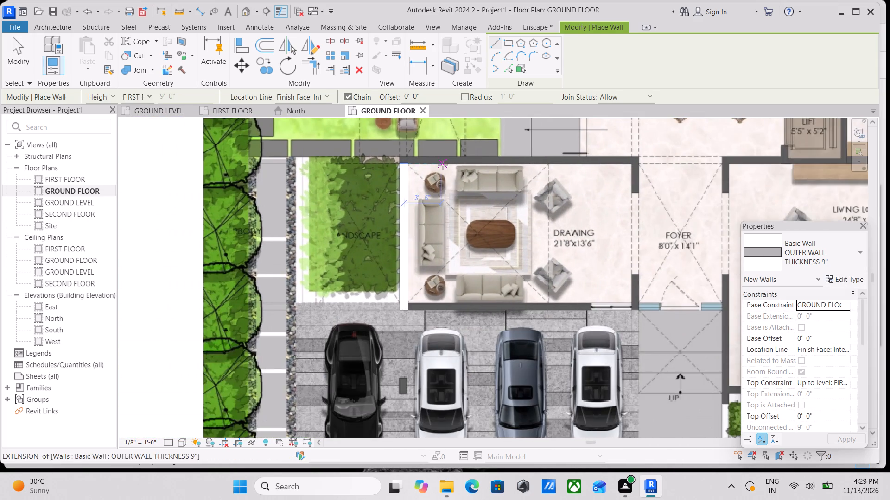
{"action": "middle_click_drag", "start_coordinate": [466, 300], "coordinate": [427, 271]}
{"action": "scroll", "coordinate": [340, 292], "scroll_direction": "up", "scroll_amount": 4}
{"action": "scroll", "coordinate": [439, 263], "scroll_direction": "up", "scroll_amount": 4}
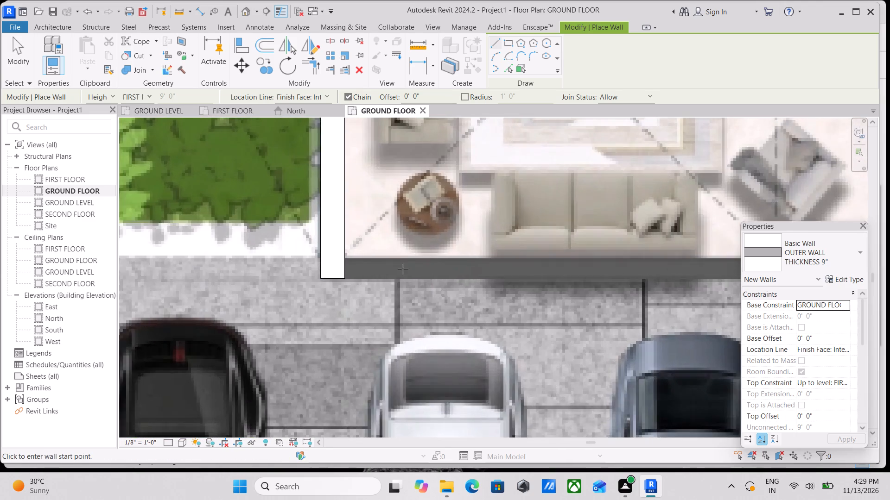
{"action": "scroll", "coordinate": [403, 269], "scroll_direction": "up", "scroll_amount": 7}
{"action": "left_click", "coordinate": [317, 277]}
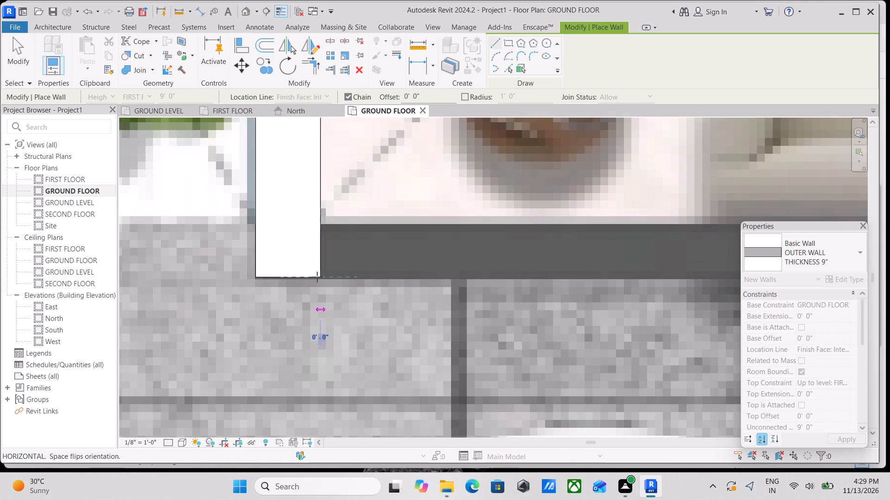
{"action": "middle_click_drag", "start_coordinate": [505, 288], "coordinate": [213, 244]}
{"action": "scroll", "coordinate": [445, 246], "scroll_direction": "down", "scroll_amount": 3}
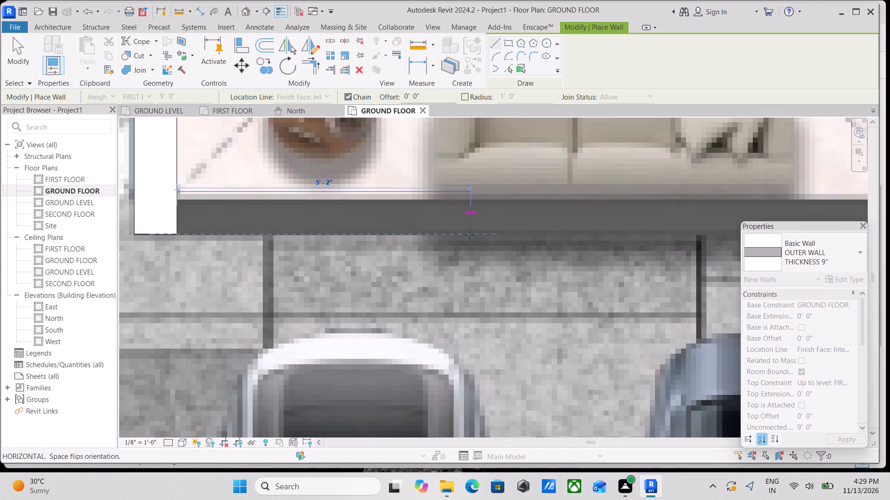
{"action": "middle_click_drag", "start_coordinate": [470, 235], "coordinate": [276, 224]}
{"action": "scroll", "coordinate": [538, 221], "scroll_direction": "down", "scroll_amount": 2}
{"action": "middle_click_drag", "start_coordinate": [538, 221], "coordinate": [342, 206]}
{"action": "scroll", "coordinate": [593, 212], "scroll_direction": "down", "scroll_amount": 2}
{"action": "middle_click_drag", "start_coordinate": [593, 212], "coordinate": [357, 225]}
{"action": "scroll", "coordinate": [580, 233], "scroll_direction": "down", "scroll_amount": 2}
{"action": "middle_click_drag", "start_coordinate": [580, 233], "coordinate": [486, 246]}
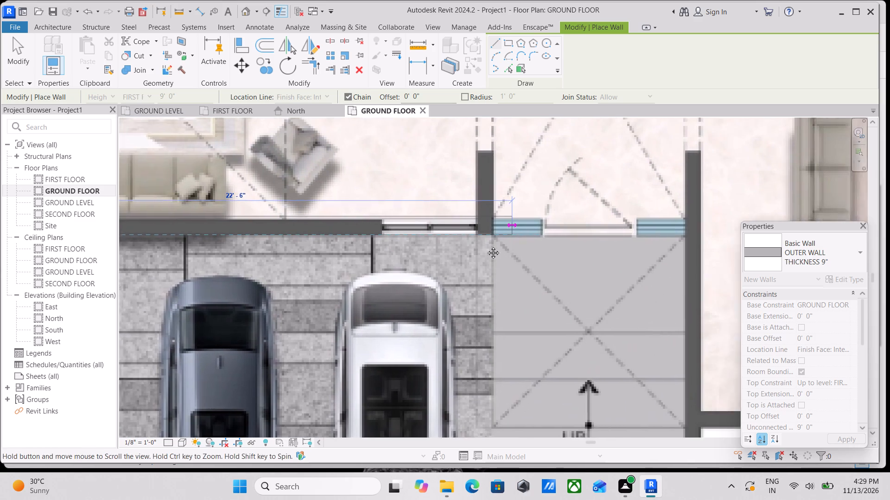
{"action": "middle_click_drag", "start_coordinate": [486, 246], "coordinate": [419, 249]}
{"action": "scroll", "coordinate": [585, 245], "scroll_direction": "up", "scroll_amount": 4}
{"action": "left_click", "coordinate": [600, 247]}
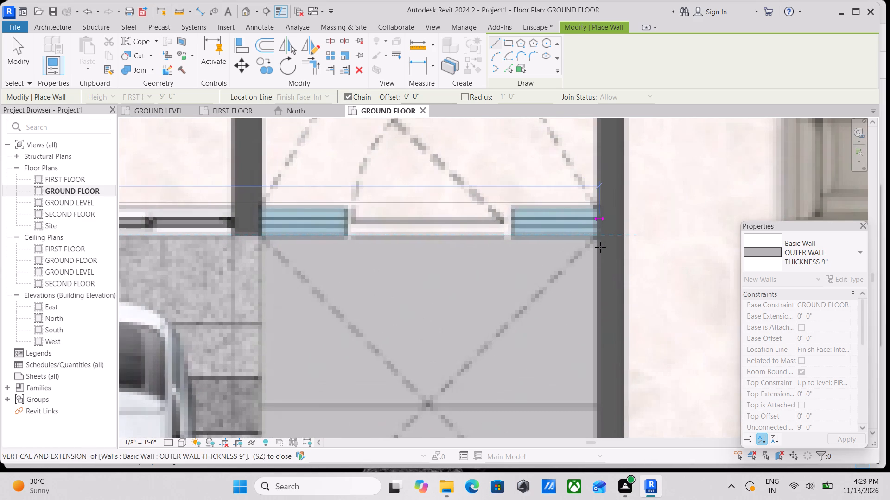
{"action": "key", "text": "Escape"}
{"action": "key", "text": "Escape"}
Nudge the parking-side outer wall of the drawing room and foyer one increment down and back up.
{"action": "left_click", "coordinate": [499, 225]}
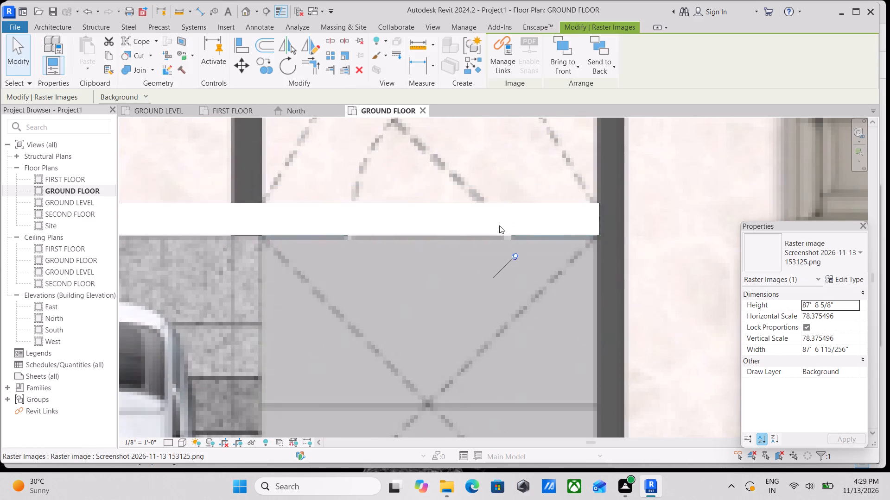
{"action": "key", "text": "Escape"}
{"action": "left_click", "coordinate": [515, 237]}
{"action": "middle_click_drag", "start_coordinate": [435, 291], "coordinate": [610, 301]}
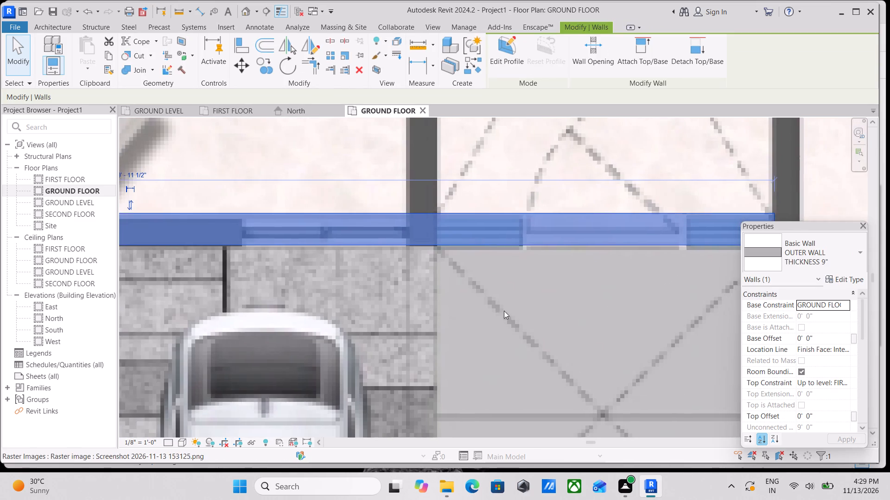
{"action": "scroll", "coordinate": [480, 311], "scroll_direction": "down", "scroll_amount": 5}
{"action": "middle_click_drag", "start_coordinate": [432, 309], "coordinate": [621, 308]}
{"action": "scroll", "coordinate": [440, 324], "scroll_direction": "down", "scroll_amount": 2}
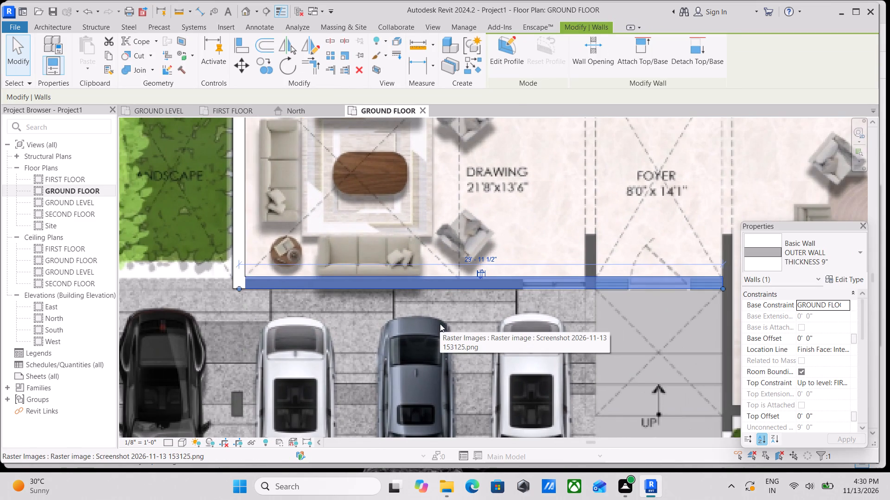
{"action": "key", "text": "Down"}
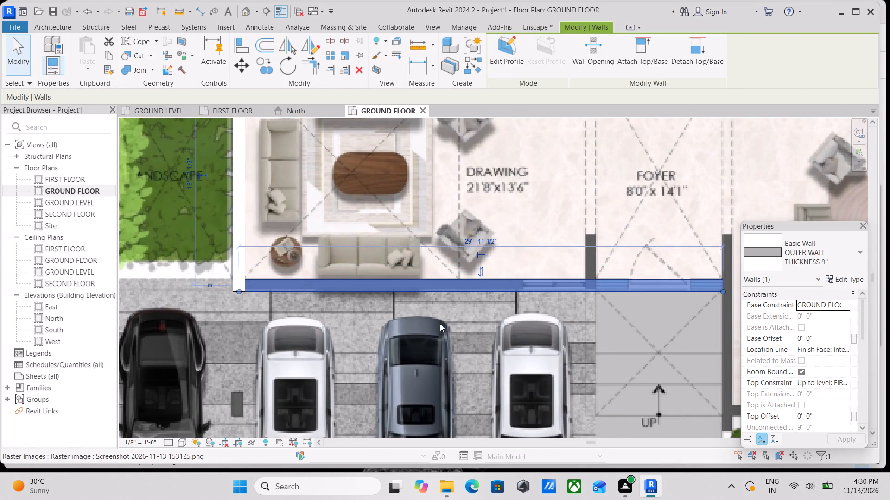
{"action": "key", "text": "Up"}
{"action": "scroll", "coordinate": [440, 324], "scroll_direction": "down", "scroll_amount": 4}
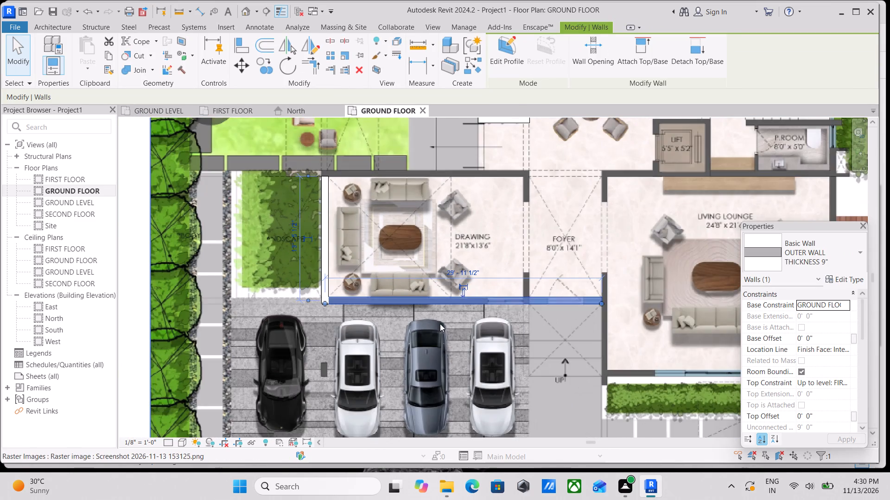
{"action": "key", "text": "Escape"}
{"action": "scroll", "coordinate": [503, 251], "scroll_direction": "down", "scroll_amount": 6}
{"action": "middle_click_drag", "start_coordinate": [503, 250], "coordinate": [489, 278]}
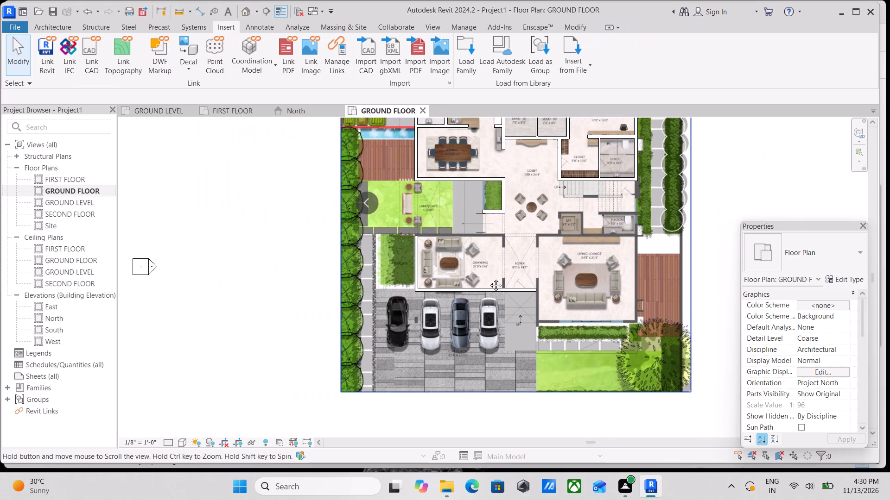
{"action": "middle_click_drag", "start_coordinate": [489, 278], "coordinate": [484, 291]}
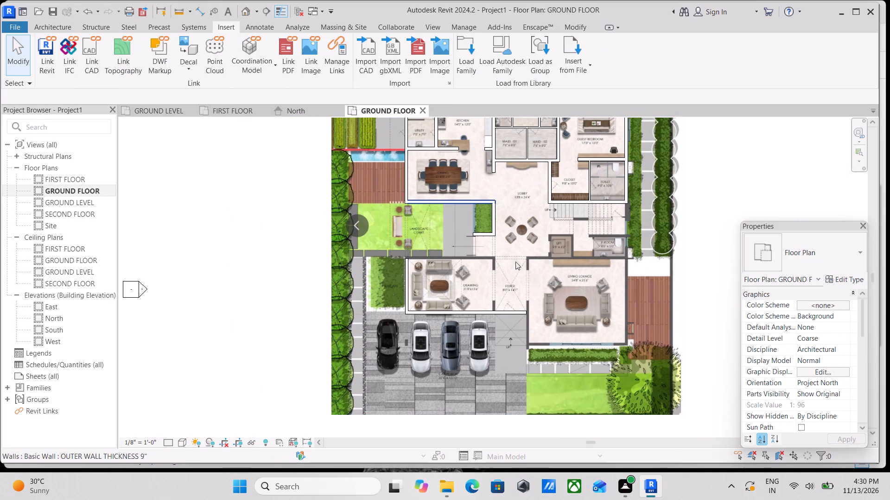
Examine the underlay walls between the drawing room, foyer and living lounge.
{"action": "middle_click_drag", "start_coordinate": [508, 272], "coordinate": [490, 222]}
{"action": "scroll", "coordinate": [493, 277], "scroll_direction": "up", "scroll_amount": 3}
{"action": "scroll", "coordinate": [540, 245], "scroll_direction": "up", "scroll_amount": 3}
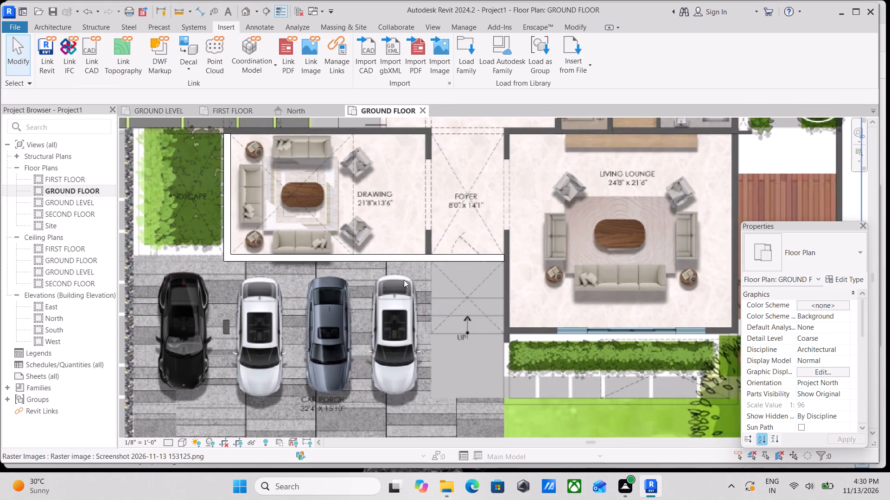
{"action": "scroll", "coordinate": [434, 264], "scroll_direction": "up", "scroll_amount": 2}
{"action": "scroll", "coordinate": [434, 264], "scroll_direction": "down", "scroll_amount": 1}
{"action": "middle_click_drag", "start_coordinate": [434, 264], "coordinate": [449, 329]}
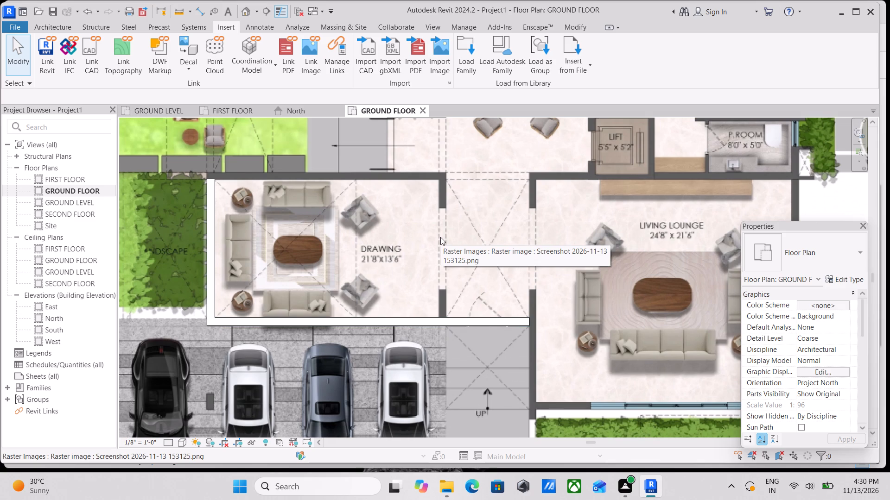
{"action": "scroll", "coordinate": [440, 237], "scroll_direction": "up", "scroll_amount": 1}
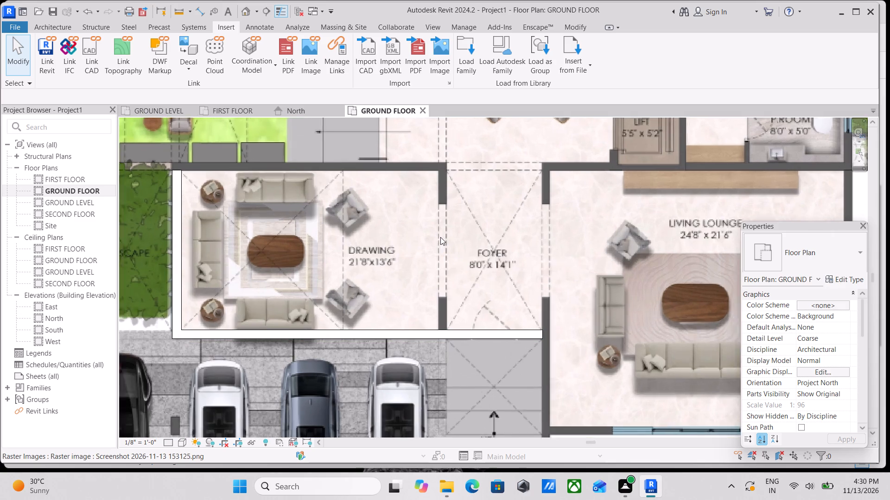
{"action": "scroll", "coordinate": [440, 237], "scroll_direction": "up", "scroll_amount": 3}
{"action": "scroll", "coordinate": [440, 237], "scroll_direction": "down", "scroll_amount": 6}
{"action": "scroll", "coordinate": [469, 302], "scroll_direction": "up", "scroll_amount": 3}
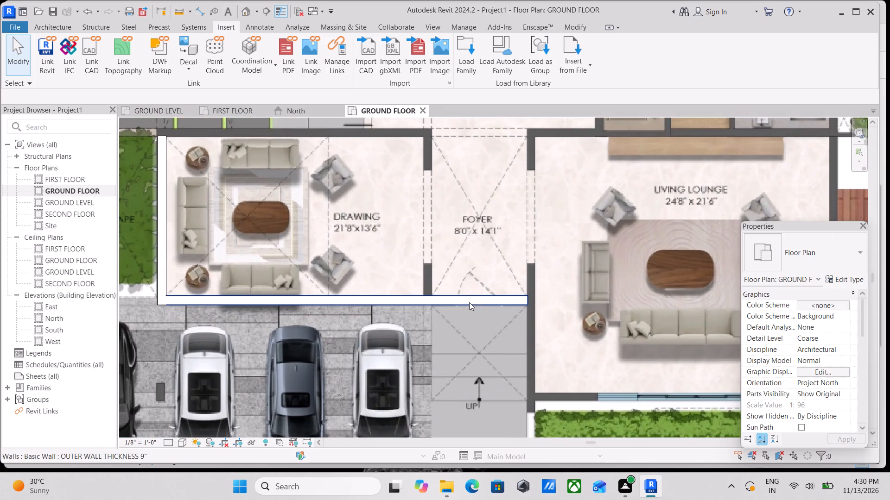
{"action": "scroll", "coordinate": [446, 290], "scroll_direction": "down", "scroll_amount": 2}
{"action": "middle_click_drag", "start_coordinate": [446, 290], "coordinate": [459, 319]}
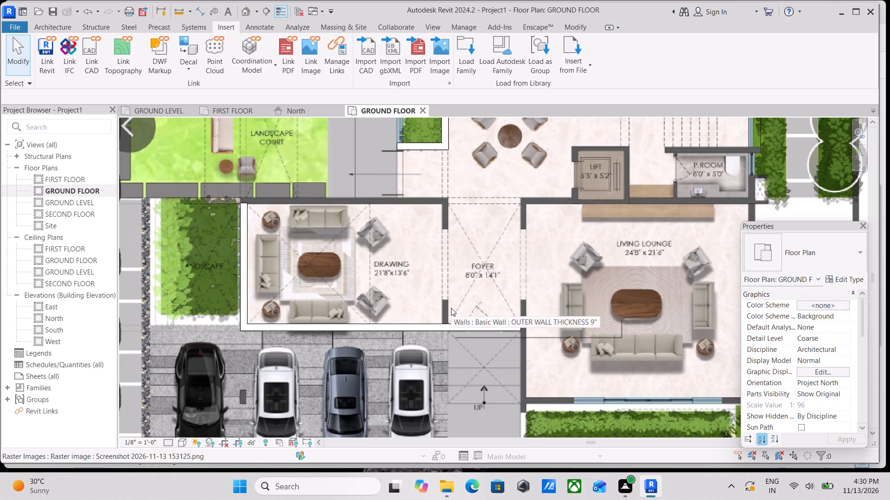
Draw an OUTER WALL THICKNESS 9" wall about 14' long between the drawing room and foyer, from the parking-side wall to the court-side underlay wall.
{"action": "type", "text": "WA"}
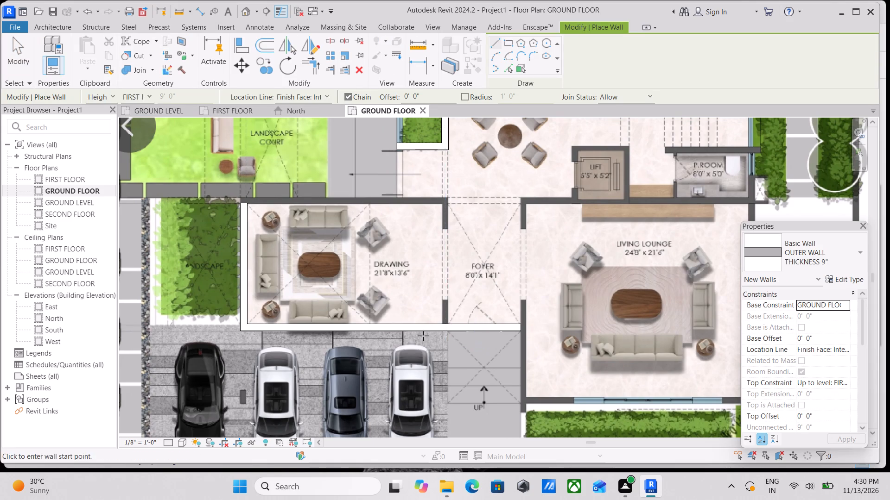
{"action": "scroll", "coordinate": [427, 330], "scroll_direction": "up", "scroll_amount": 3}
{"action": "scroll", "coordinate": [468, 316], "scroll_direction": "up", "scroll_amount": 3}
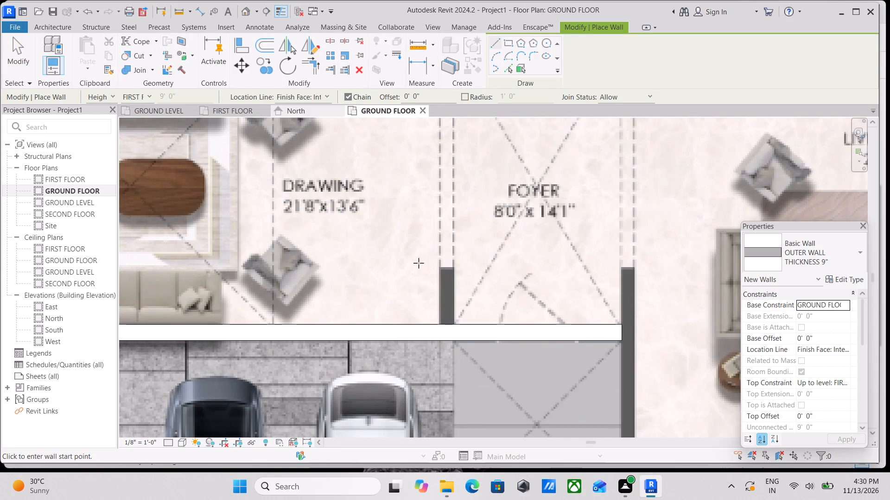
{"action": "scroll", "coordinate": [454, 319], "scroll_direction": "up", "scroll_amount": 8}
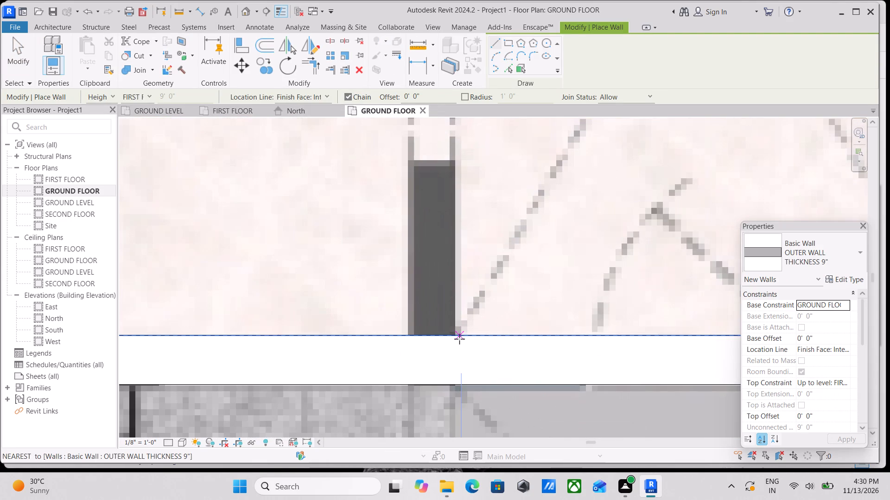
{"action": "left_click", "coordinate": [459, 338]}
{"action": "scroll", "coordinate": [457, 217], "scroll_direction": "down", "scroll_amount": 2}
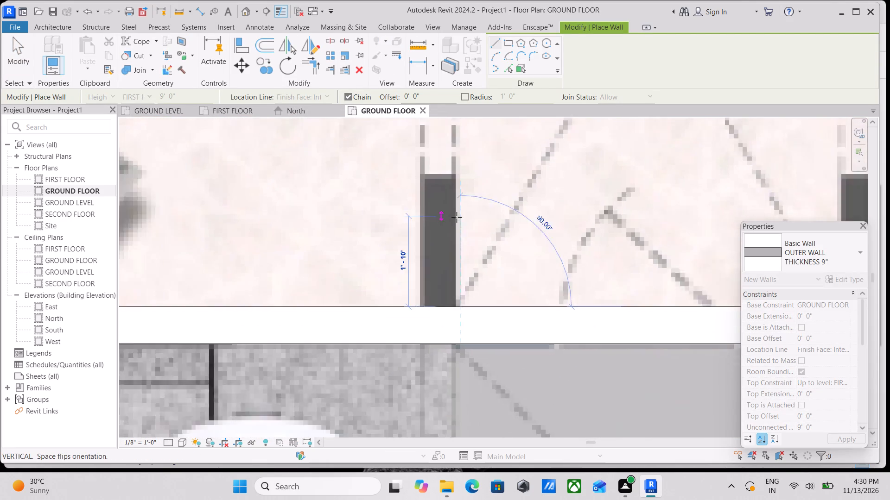
{"action": "middle_click_drag", "start_coordinate": [457, 217], "coordinate": [488, 412]}
{"action": "scroll", "coordinate": [486, 291], "scroll_direction": "down", "scroll_amount": 7}
{"action": "middle_click_drag", "start_coordinate": [486, 291], "coordinate": [515, 418]}
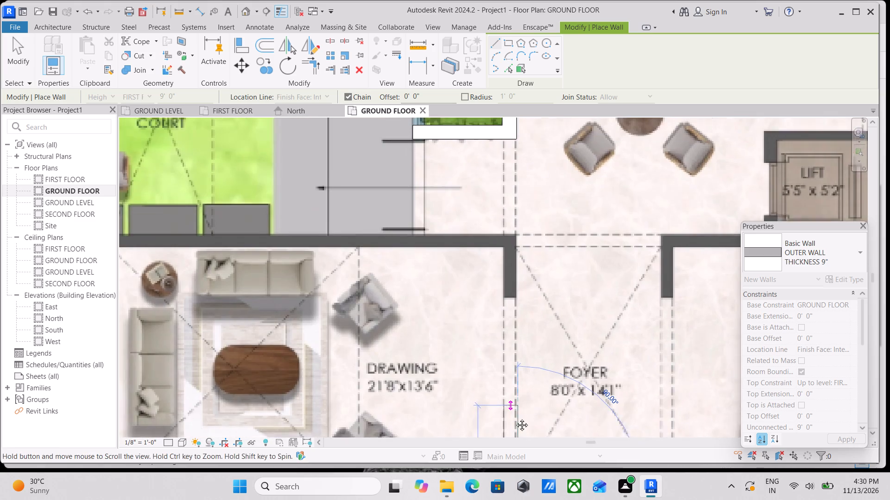
{"action": "middle_click_drag", "start_coordinate": [515, 418], "coordinate": [514, 421]}
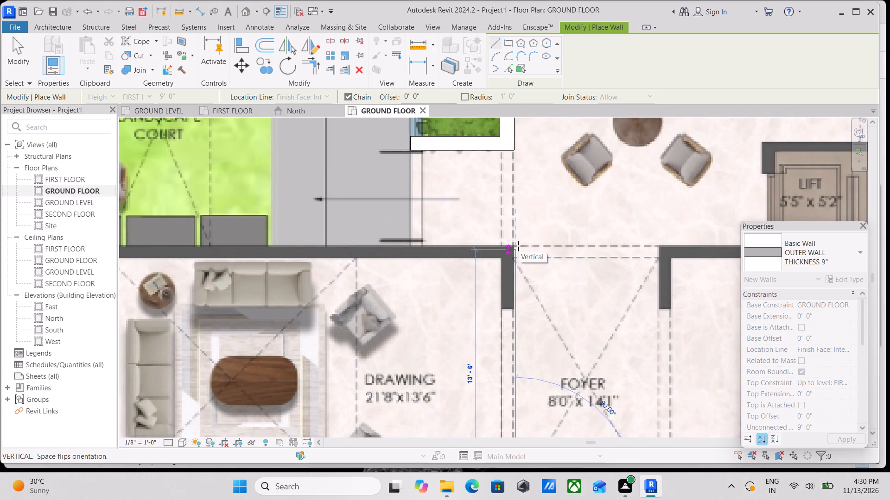
{"action": "scroll", "coordinate": [517, 242], "scroll_direction": "up", "scroll_amount": 6}
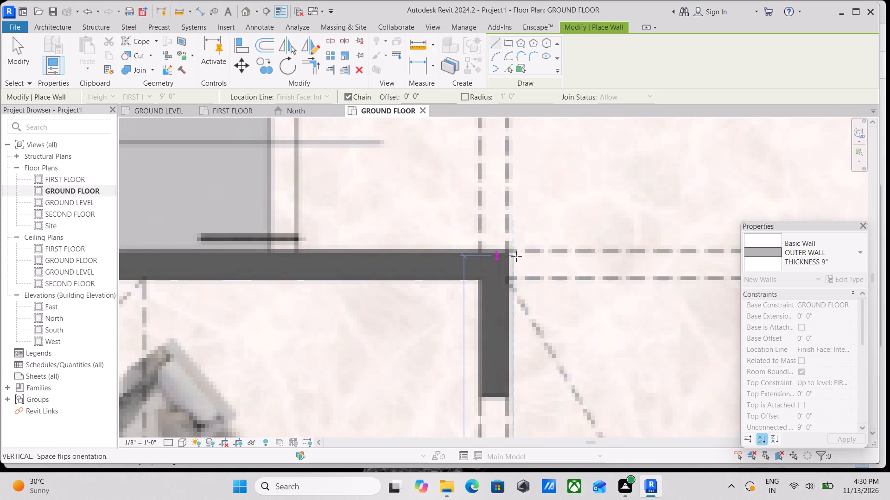
{"action": "scroll", "coordinate": [511, 253], "scroll_direction": "up", "scroll_amount": 2}
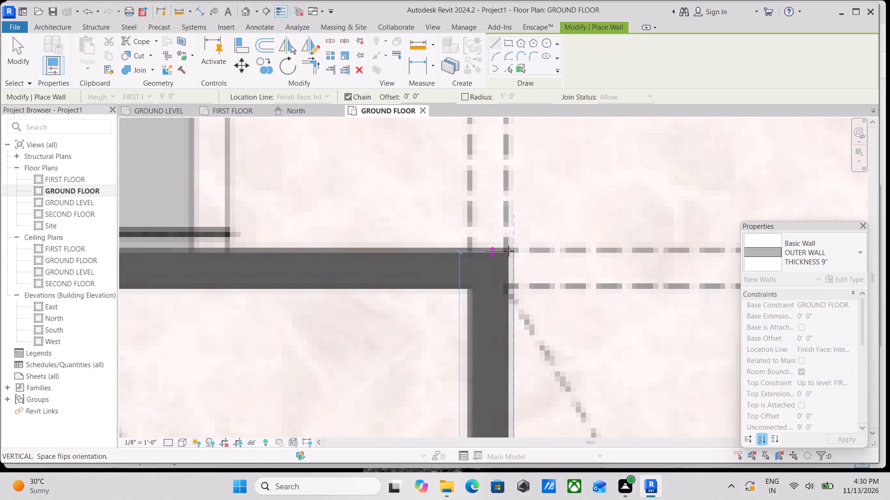
{"action": "left_click", "coordinate": [509, 251]}
{"action": "key", "text": "Escape"}
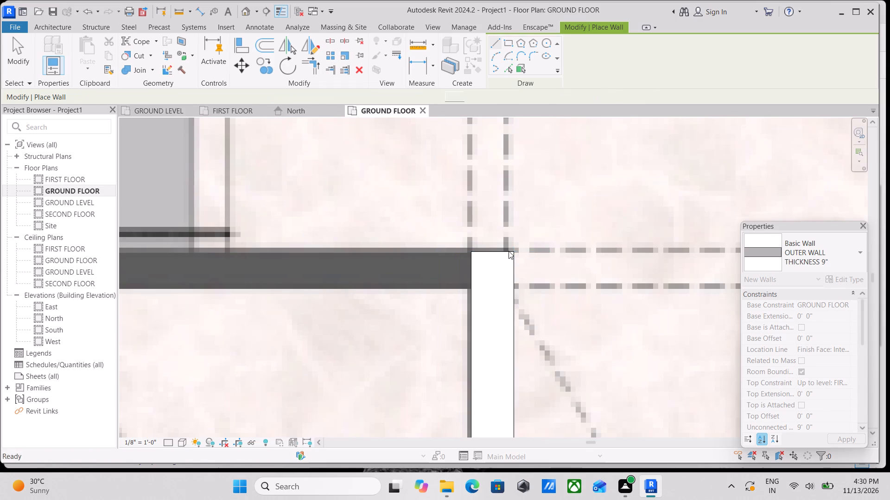
{"action": "key", "text": "Escape"}
{"action": "key", "text": "Escape"}
Adjust the court-side end of the drawing–foyer wall to the underlay wall edge and nudge the wall one increment left.
{"action": "left_click", "coordinate": [473, 326]}
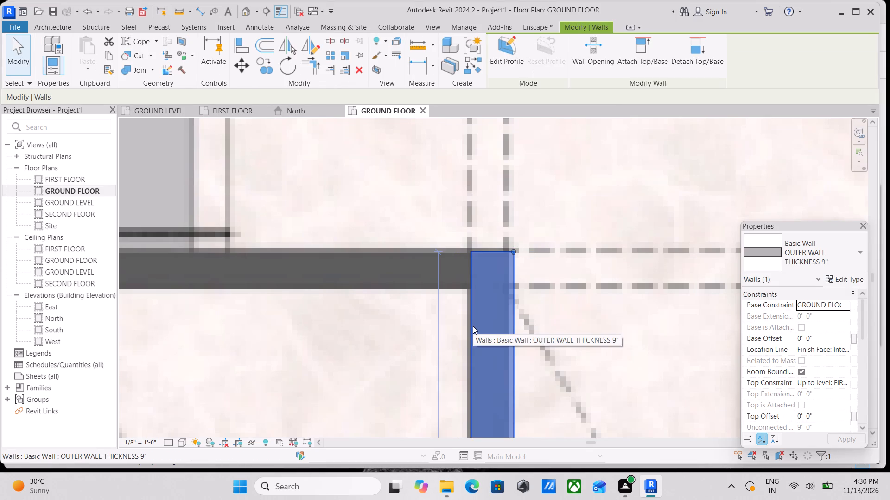
{"action": "scroll", "coordinate": [473, 326], "scroll_direction": "down", "scroll_amount": 15}
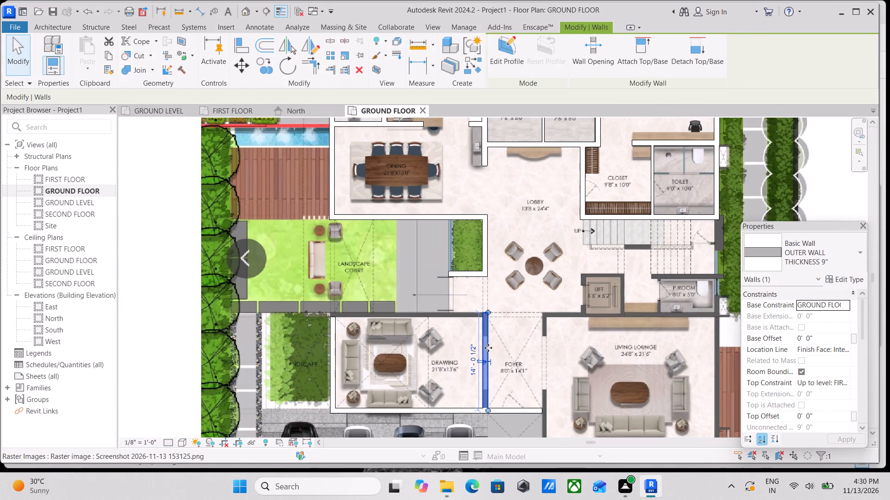
{"action": "scroll", "coordinate": [485, 347], "scroll_direction": "up", "scroll_amount": 14}
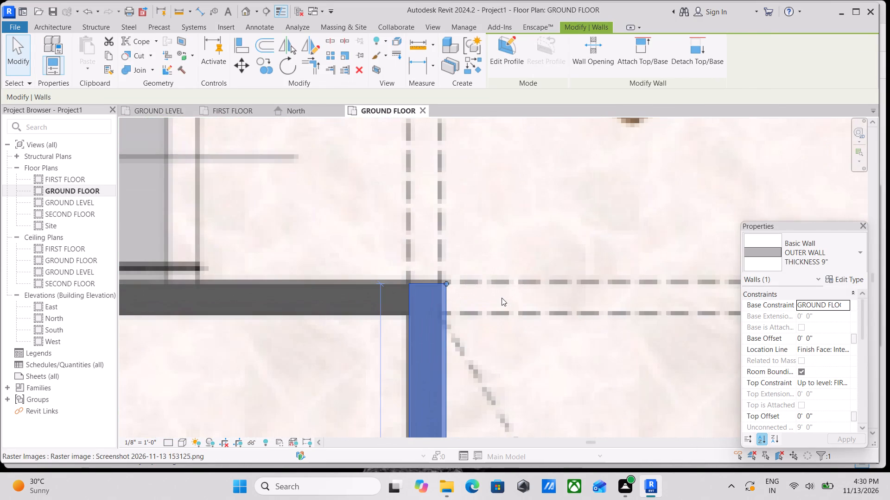
{"action": "scroll", "coordinate": [418, 267], "scroll_direction": "up", "scroll_amount": 4}
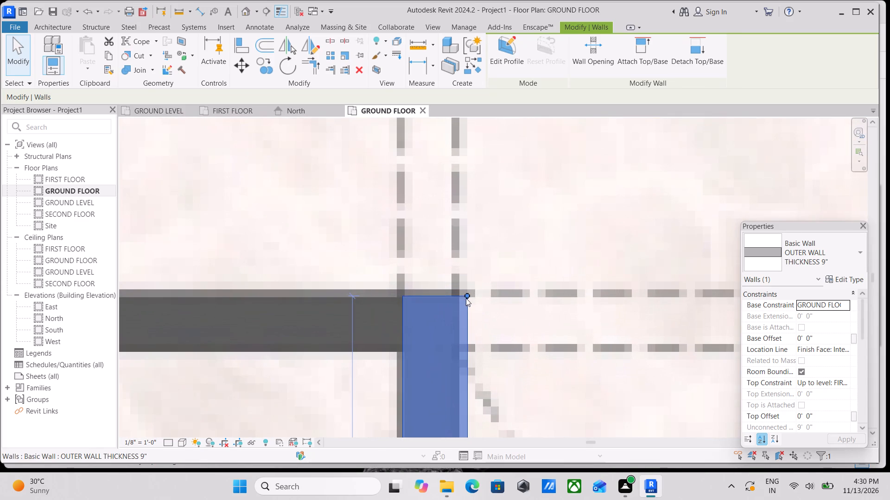
{"action": "left_click_drag", "start_coordinate": [466, 296], "coordinate": [461, 285]}
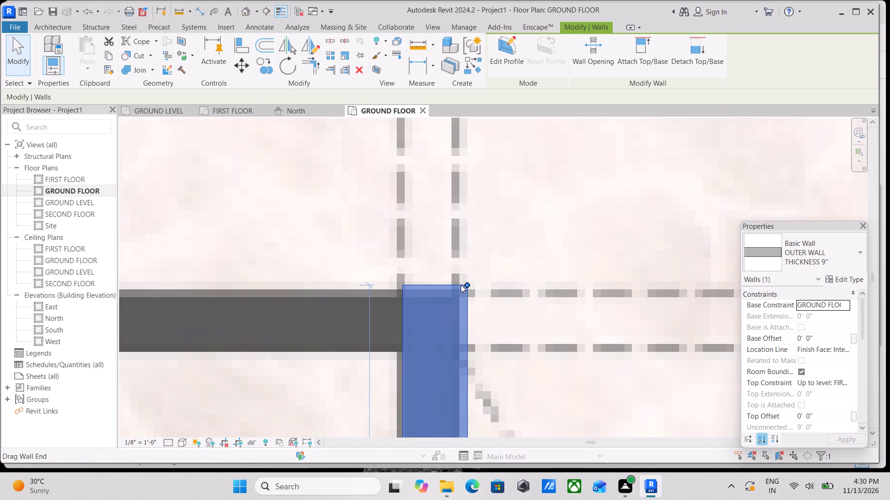
{"action": "scroll", "coordinate": [461, 285], "scroll_direction": "down", "scroll_amount": 3}
{"action": "scroll", "coordinate": [462, 281], "scroll_direction": "up", "scroll_amount": 1}
{"action": "left_click_drag", "start_coordinate": [462, 286], "coordinate": [463, 291]}
{"action": "scroll", "coordinate": [463, 291], "scroll_direction": "down", "scroll_amount": 2}
{"action": "middle_click_drag", "start_coordinate": [463, 291], "coordinate": [509, 237]}
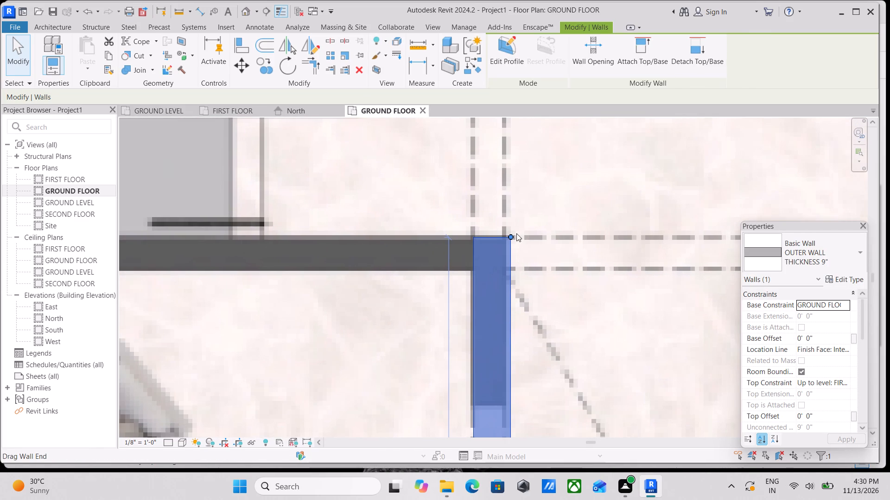
{"action": "key", "text": "Left"}
{"action": "scroll", "coordinate": [516, 233], "scroll_direction": "down", "scroll_amount": 4}
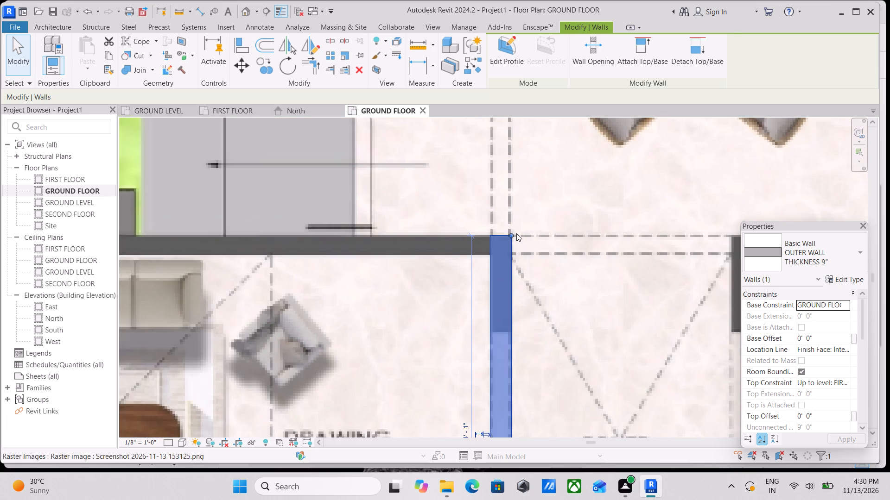
{"action": "key", "text": "Escape"}
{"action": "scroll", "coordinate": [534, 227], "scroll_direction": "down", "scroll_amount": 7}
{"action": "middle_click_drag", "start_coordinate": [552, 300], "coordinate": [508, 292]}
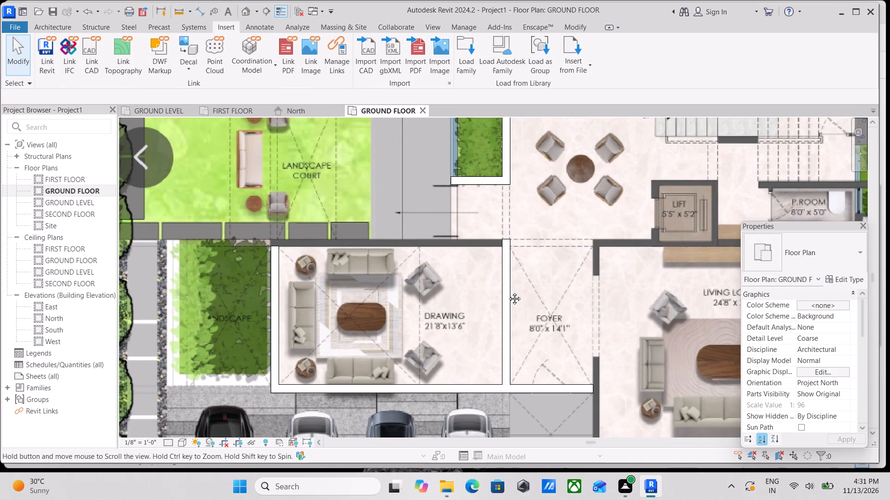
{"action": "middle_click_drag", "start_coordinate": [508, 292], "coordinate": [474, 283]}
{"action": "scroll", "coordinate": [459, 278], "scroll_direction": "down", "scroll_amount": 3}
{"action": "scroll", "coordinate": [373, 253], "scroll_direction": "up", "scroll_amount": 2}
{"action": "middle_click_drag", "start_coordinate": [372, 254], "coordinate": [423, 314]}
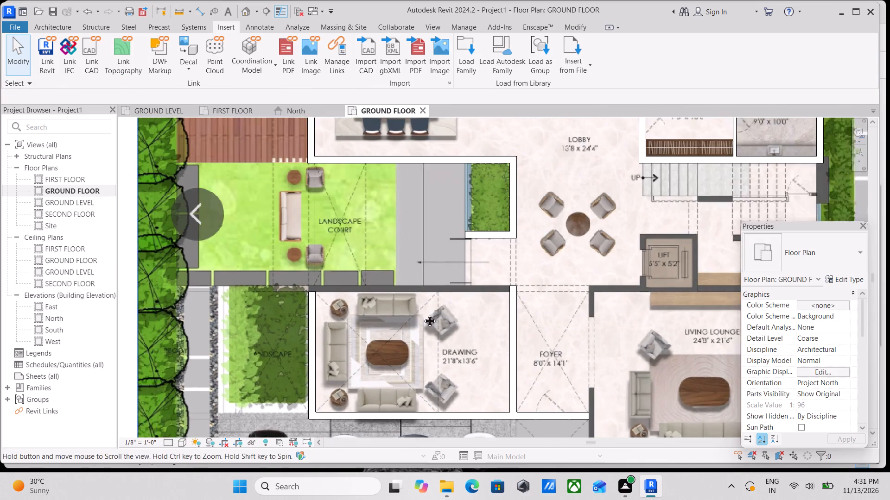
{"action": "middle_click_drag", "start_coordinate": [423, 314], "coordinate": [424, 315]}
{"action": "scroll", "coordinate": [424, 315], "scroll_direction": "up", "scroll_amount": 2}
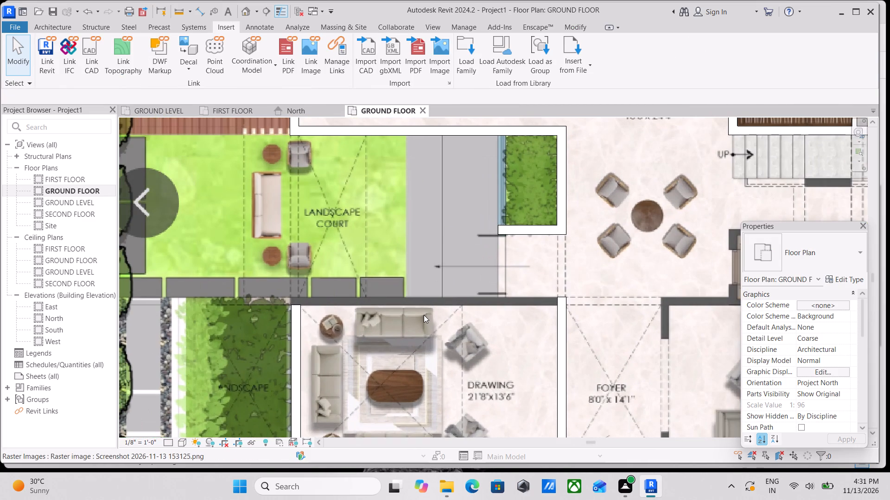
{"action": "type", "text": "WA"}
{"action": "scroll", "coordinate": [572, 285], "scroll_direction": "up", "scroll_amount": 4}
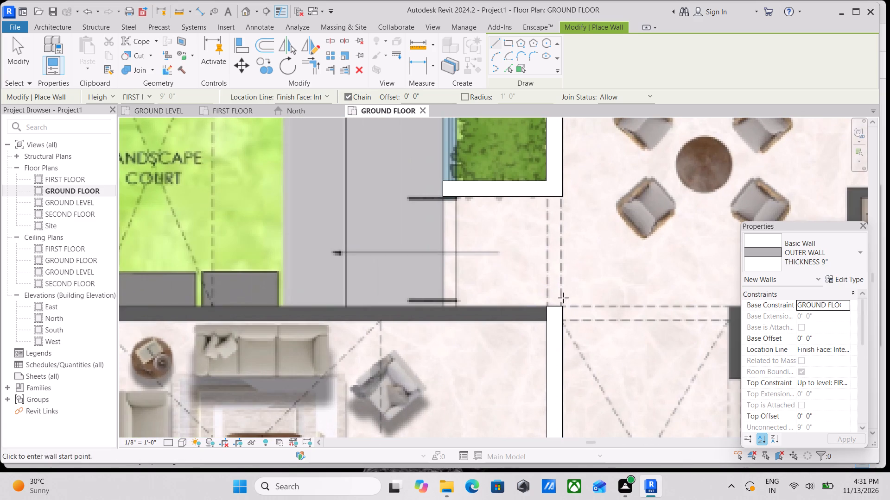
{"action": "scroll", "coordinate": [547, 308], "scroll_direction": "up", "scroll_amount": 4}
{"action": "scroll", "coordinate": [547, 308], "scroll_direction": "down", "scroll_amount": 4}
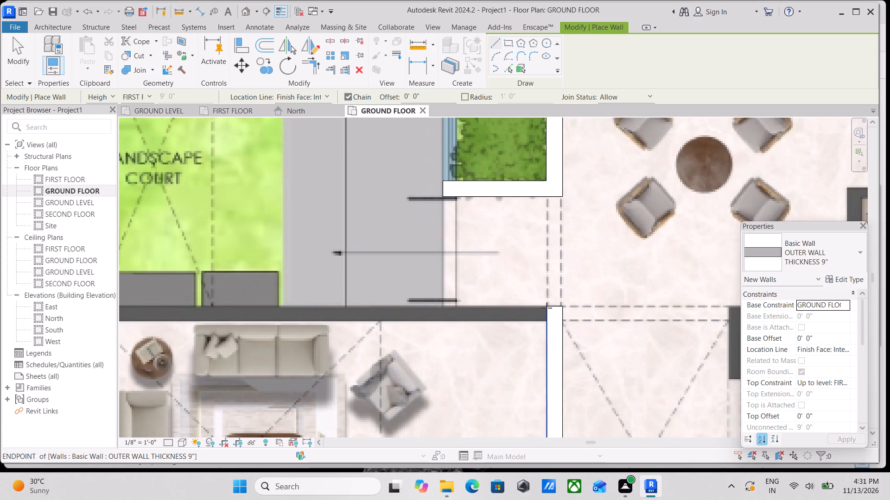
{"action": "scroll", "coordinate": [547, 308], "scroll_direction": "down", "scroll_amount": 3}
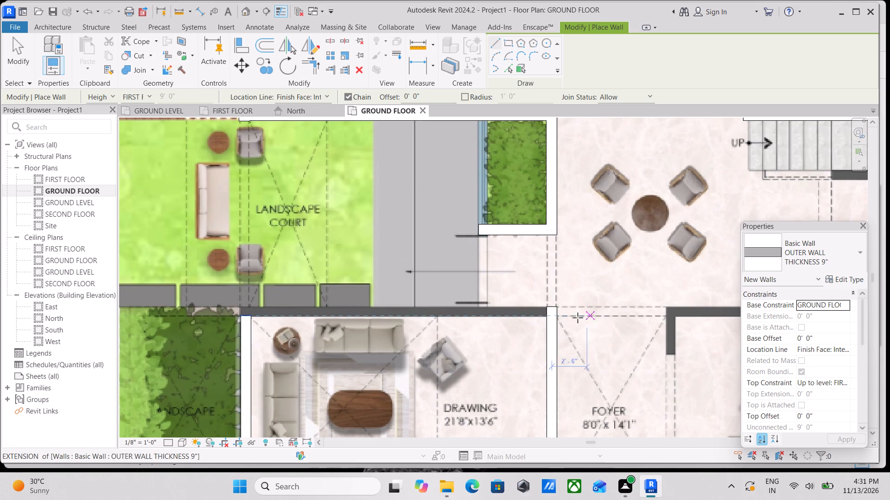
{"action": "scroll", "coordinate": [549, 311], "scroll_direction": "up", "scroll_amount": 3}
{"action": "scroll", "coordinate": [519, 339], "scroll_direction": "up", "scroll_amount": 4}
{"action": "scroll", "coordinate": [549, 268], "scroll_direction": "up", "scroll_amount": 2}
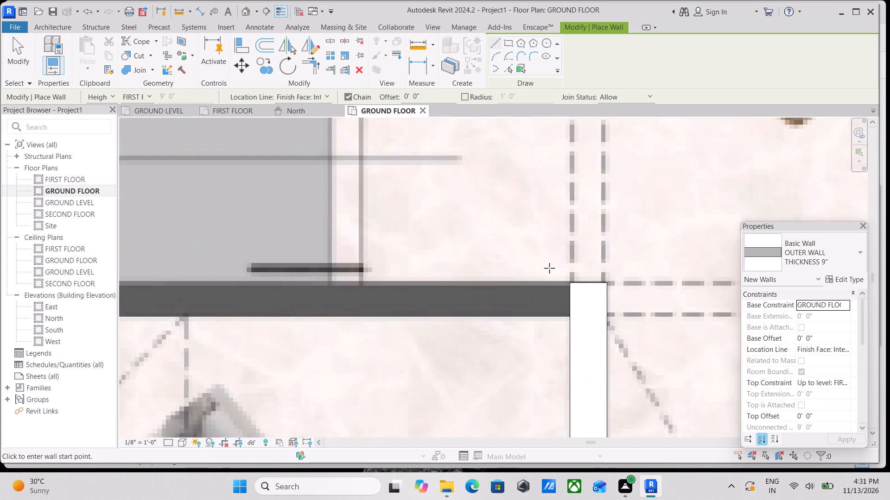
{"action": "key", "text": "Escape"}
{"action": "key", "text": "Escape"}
Extend the court-side end of the drawing–foyer wall slightly to meet the outer edge of the underlay wall.
{"action": "left_click", "coordinate": [591, 285]}
{"action": "scroll", "coordinate": [591, 277], "scroll_direction": "up", "scroll_amount": 2}
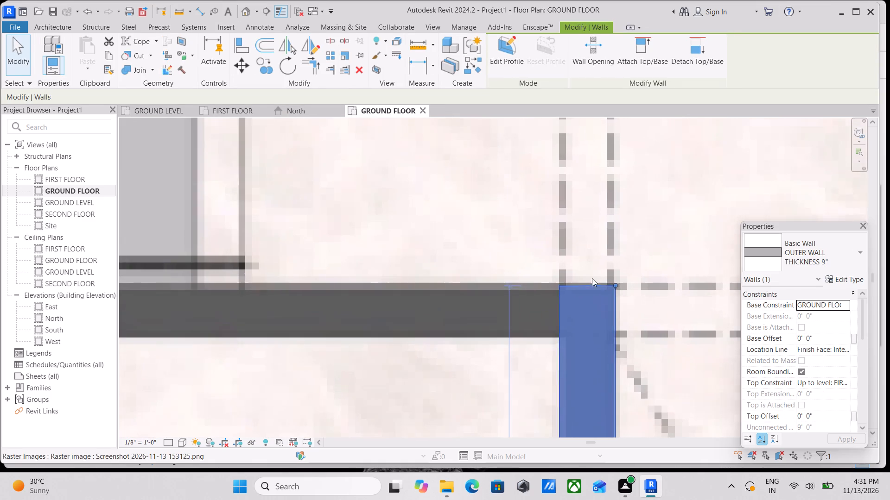
{"action": "scroll", "coordinate": [592, 278], "scroll_direction": "up", "scroll_amount": 4}
{"action": "left_click", "coordinate": [614, 286]}
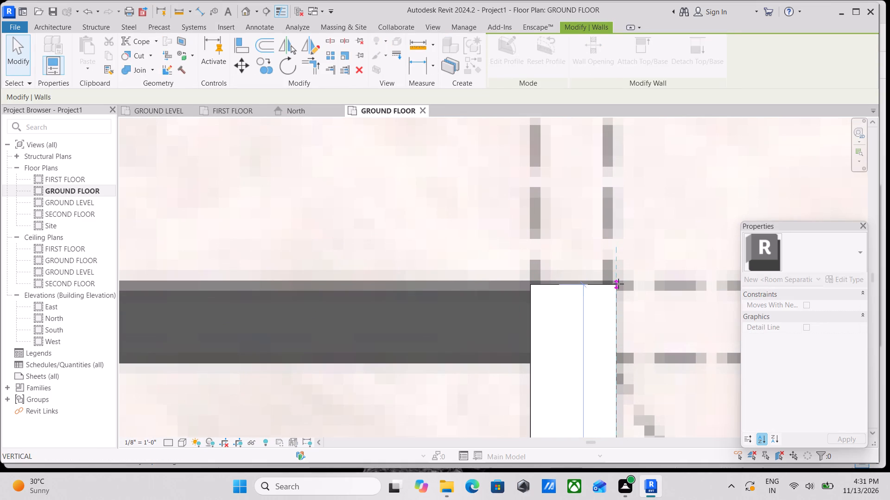
{"action": "scroll", "coordinate": [614, 282], "scroll_direction": "down", "scroll_amount": 2}
{"action": "key", "text": "Escape"}
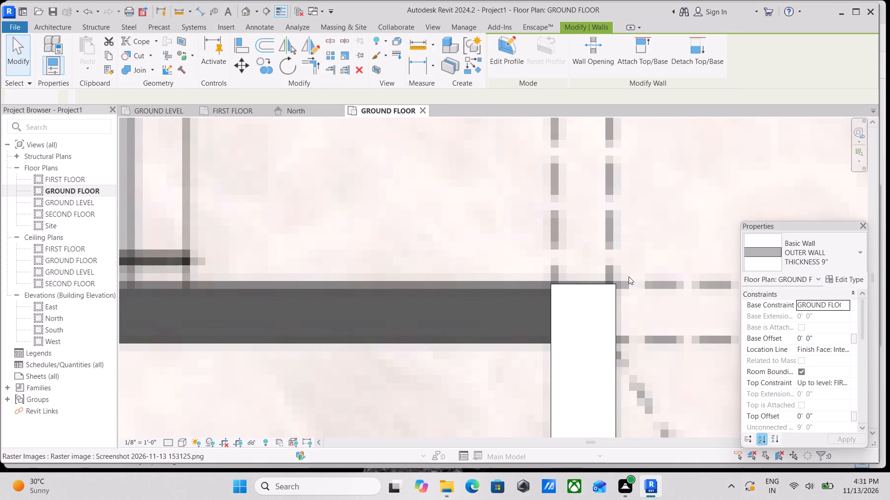
{"action": "scroll", "coordinate": [601, 280], "scroll_direction": "up", "scroll_amount": 4}
{"action": "left_click", "coordinate": [625, 288]}
{"action": "scroll", "coordinate": [625, 278], "scroll_direction": "up", "scroll_amount": 4}
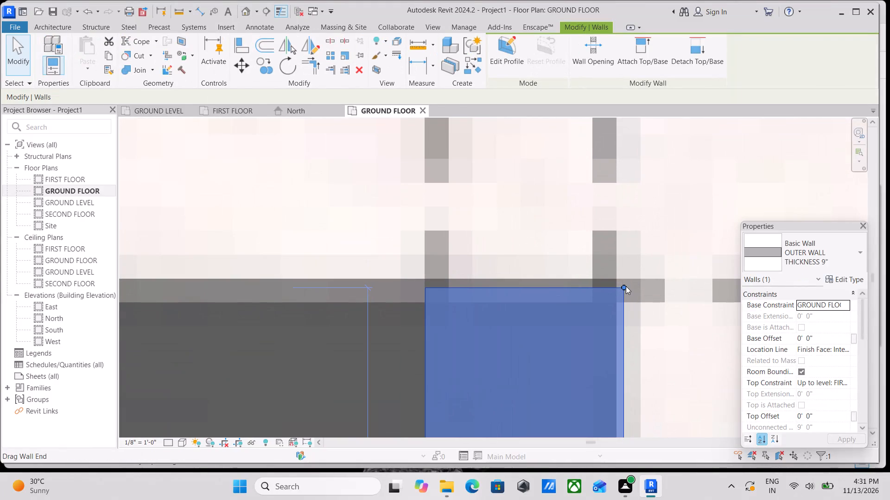
{"action": "left_click_drag", "start_coordinate": [626, 286], "coordinate": [623, 279]}
{"action": "scroll", "coordinate": [623, 279], "scroll_direction": "down", "scroll_amount": 4}
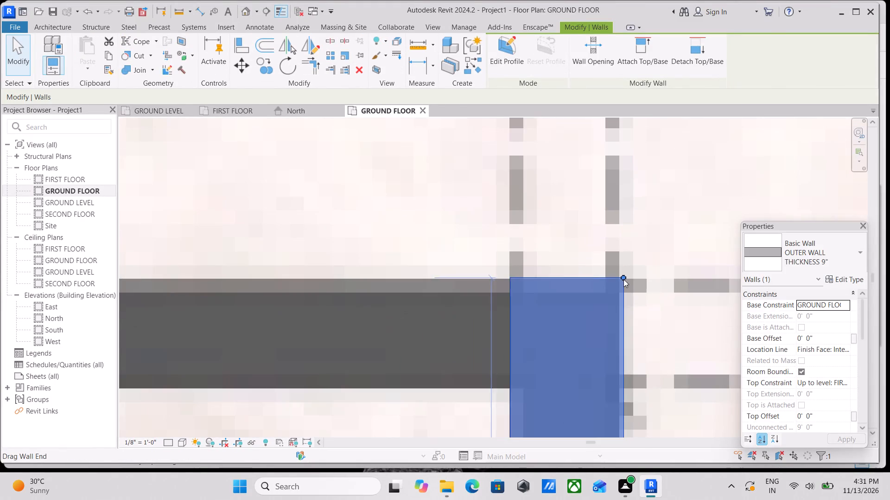
{"action": "key", "text": "Escape"}
Draw an OUTER WALL THICKNESS 9" wall about 31'-6" long from the drawing–foyer wall's court-side end, between landscape court and drawing room, past the planting bed.
{"action": "scroll", "coordinate": [560, 313], "scroll_direction": "down", "scroll_amount": 8}
{"action": "type", "text": "WA"}
{"action": "scroll", "coordinate": [560, 313], "scroll_direction": "down", "scroll_amount": 4}
{"action": "scroll", "coordinate": [550, 307], "scroll_direction": "up", "scroll_amount": 1}
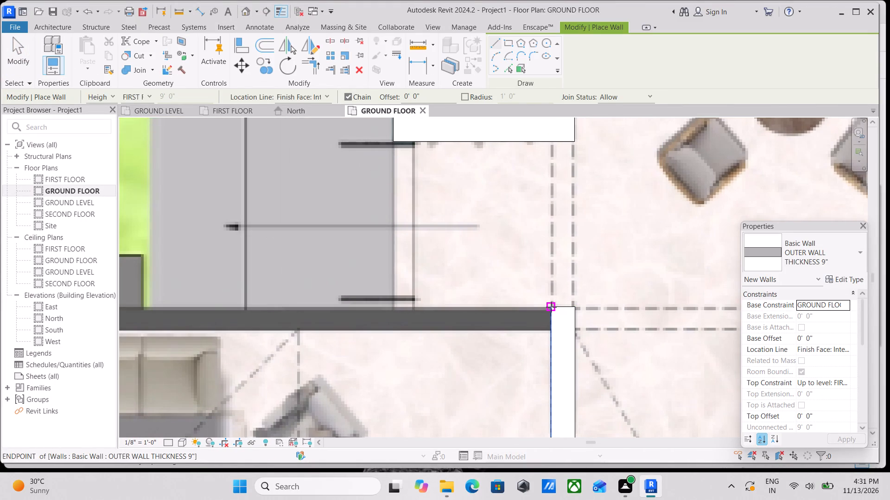
{"action": "left_click", "coordinate": [551, 307]}
{"action": "middle_click_drag", "start_coordinate": [394, 308], "coordinate": [569, 307]}
{"action": "scroll", "coordinate": [251, 312], "scroll_direction": "down", "scroll_amount": 1}
{"action": "middle_click_drag", "start_coordinate": [251, 312], "coordinate": [594, 318]}
{"action": "scroll", "coordinate": [594, 318], "scroll_direction": "down", "scroll_amount": 1}
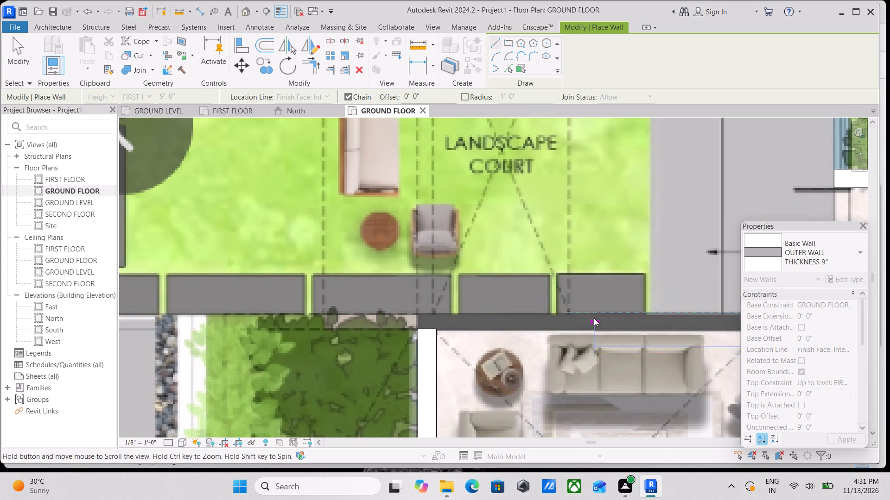
{"action": "middle_click_drag", "start_coordinate": [335, 319], "coordinate": [413, 319]}
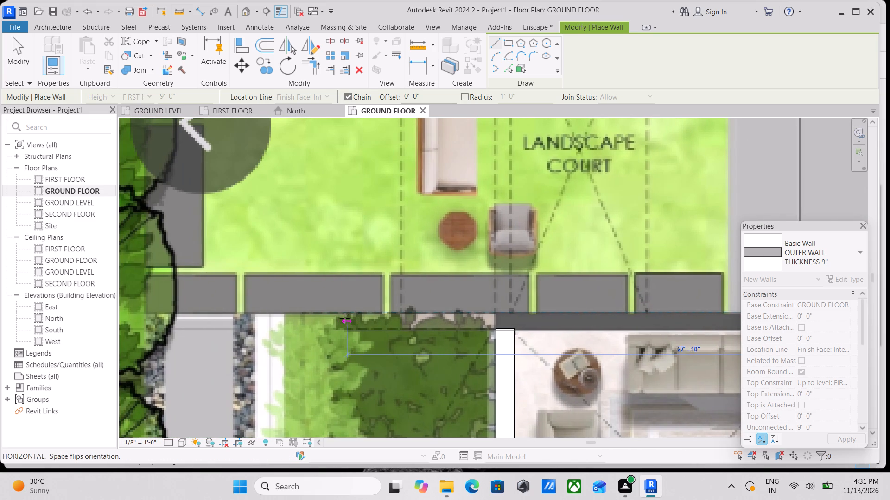
{"action": "scroll", "coordinate": [337, 318], "scroll_direction": "down", "scroll_amount": 9}
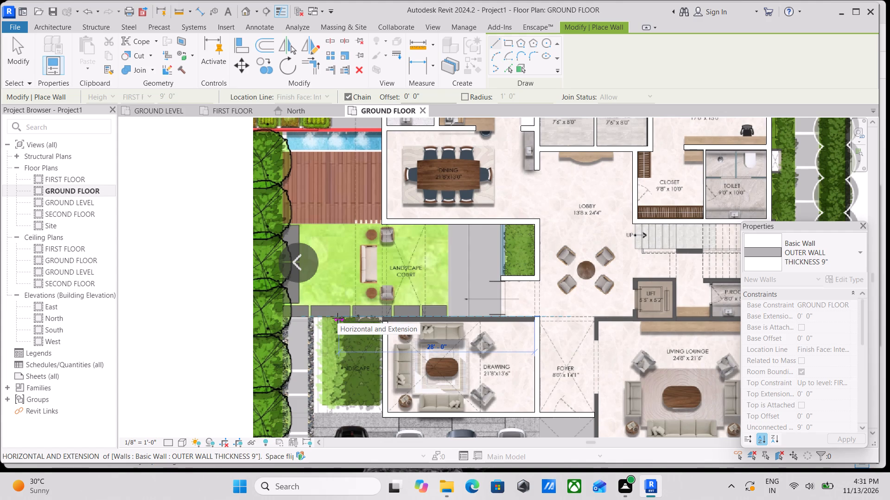
{"action": "scroll", "coordinate": [337, 318], "scroll_direction": "up", "scroll_amount": 2}
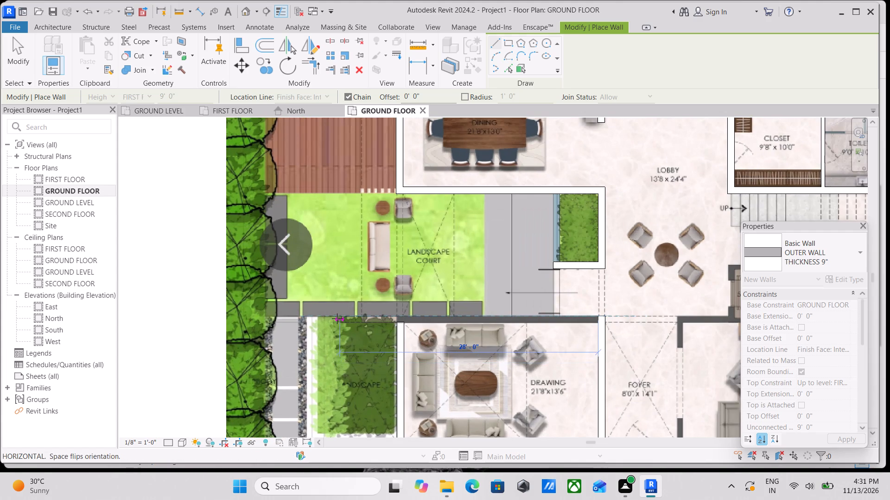
{"action": "scroll", "coordinate": [312, 319], "scroll_direction": "up", "scroll_amount": 4}
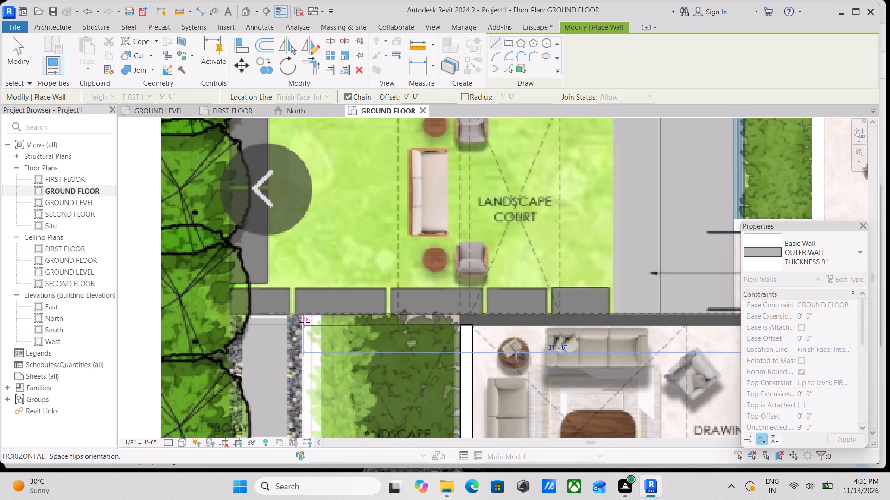
{"action": "left_click", "coordinate": [305, 322]}
{"action": "scroll", "coordinate": [305, 322], "scroll_direction": "down", "scroll_amount": 2}
{"action": "key", "text": "Escape"}
{"action": "scroll", "coordinate": [466, 298], "scroll_direction": "down", "scroll_amount": 2}
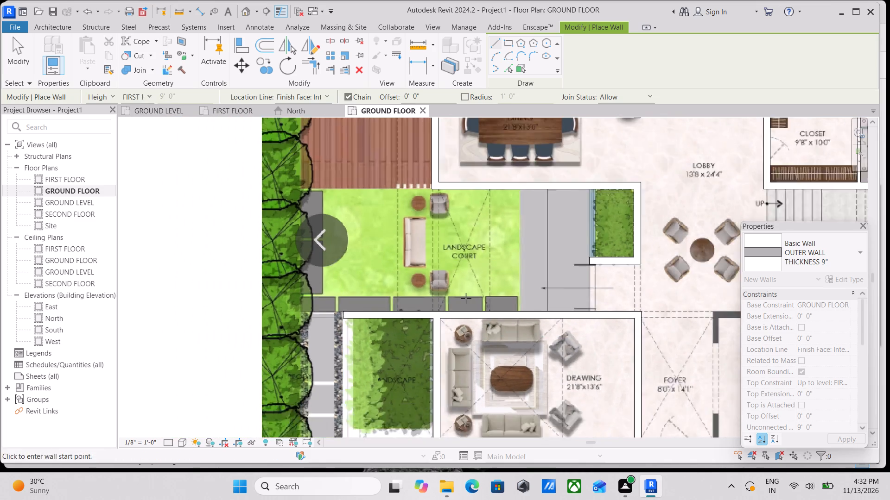
Draw a short OUTER WALL THICKNESS 9" wall about 5' long from the court planter wall's end to the drawing room's court-side wall.
{"action": "scroll", "coordinate": [466, 298], "scroll_direction": "down", "scroll_amount": 3}
{"action": "middle_click_drag", "start_coordinate": [537, 290], "coordinate": [338, 303]}
{"action": "scroll", "coordinate": [414, 279], "scroll_direction": "up", "scroll_amount": 2}
{"action": "scroll", "coordinate": [349, 280], "scroll_direction": "up", "scroll_amount": 2}
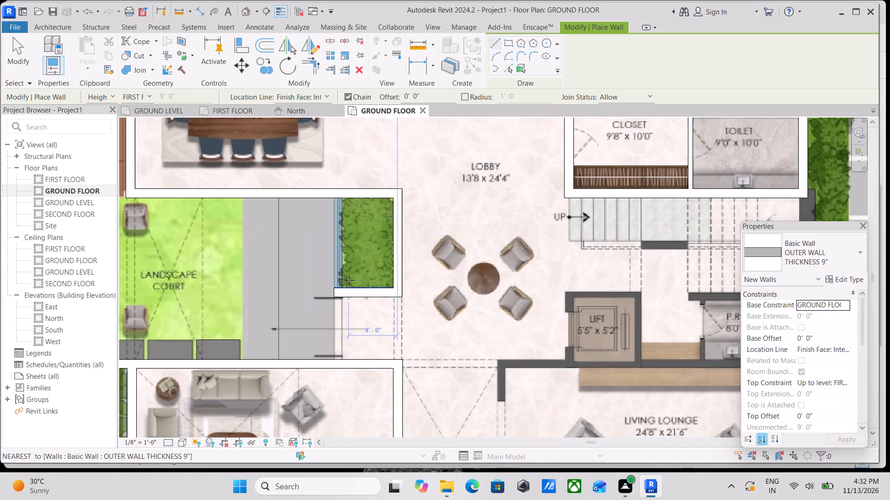
{"action": "scroll", "coordinate": [349, 280], "scroll_direction": "up", "scroll_amount": 5}
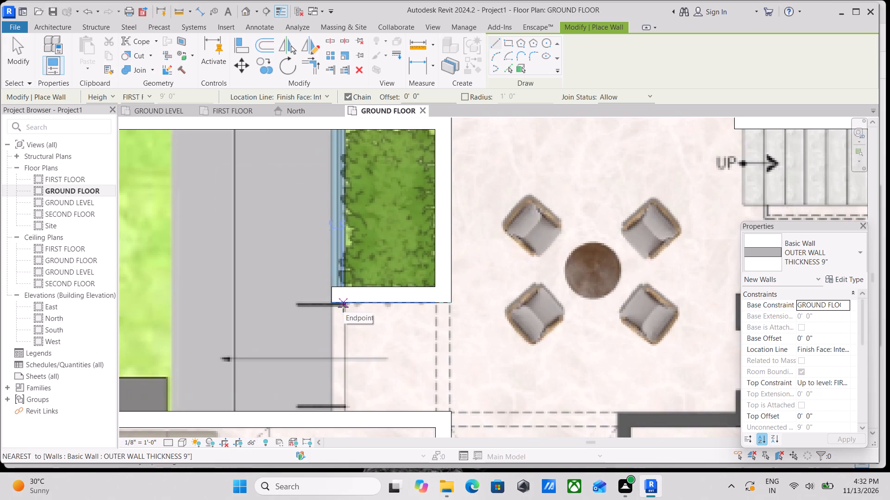
{"action": "left_click", "coordinate": [332, 306]}
{"action": "middle_click_drag", "start_coordinate": [338, 381], "coordinate": [316, 340]}
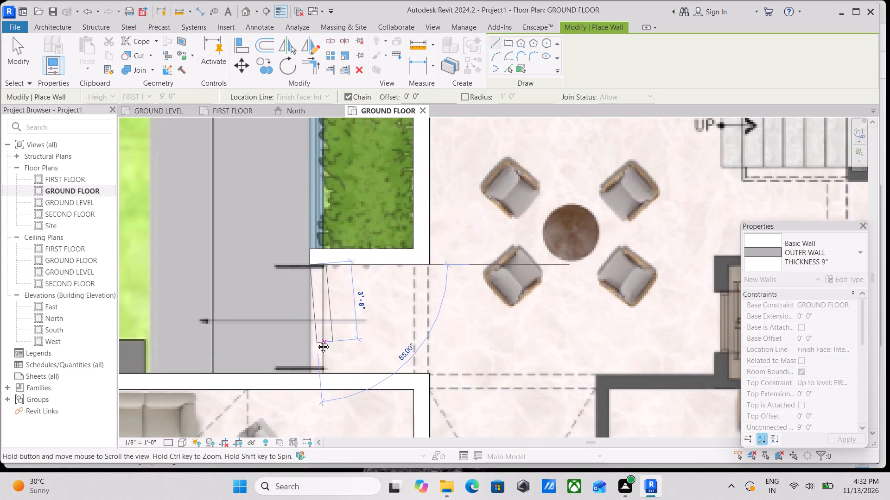
{"action": "middle_click_drag", "start_coordinate": [316, 340], "coordinate": [316, 339]}
{"action": "scroll", "coordinate": [311, 370], "scroll_direction": "up", "scroll_amount": 3}
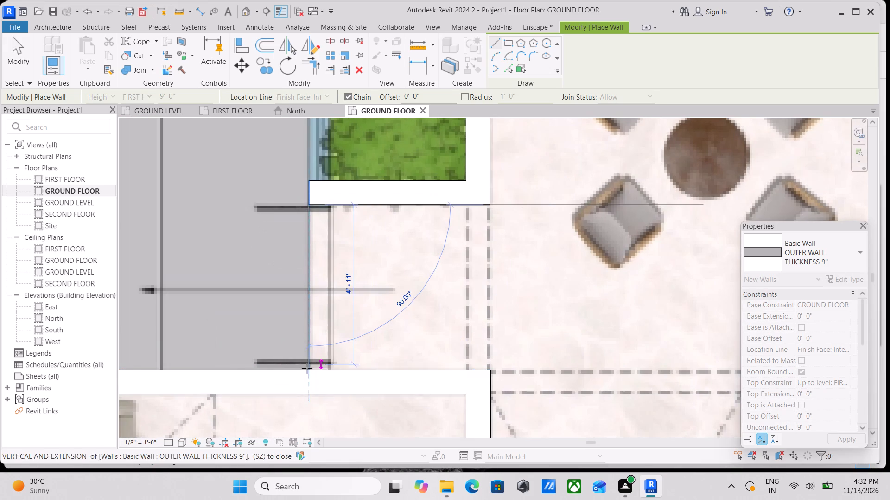
{"action": "left_click", "coordinate": [305, 373]}
{"action": "key", "text": "Escape"}
Examine the underlay walls around the living lounge, foyer, lift and powder room.
{"action": "scroll", "coordinate": [337, 351], "scroll_direction": "down", "scroll_amount": 5}
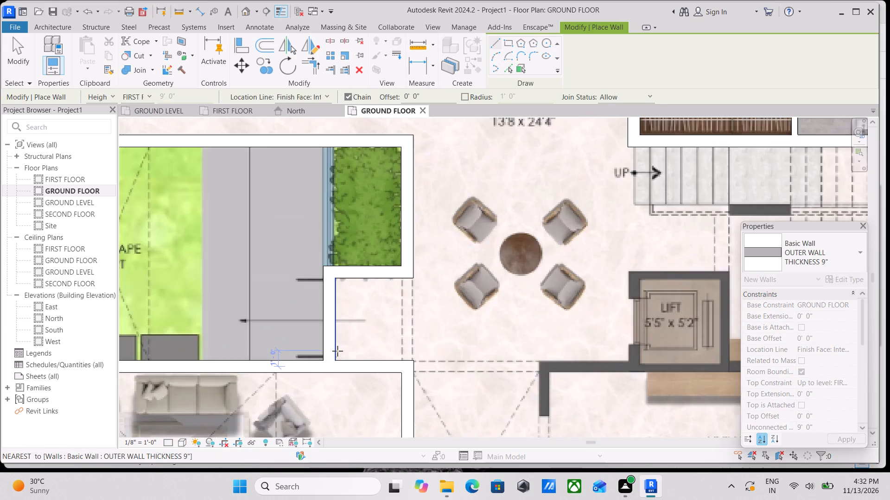
{"action": "scroll", "coordinate": [337, 351], "scroll_direction": "down", "scroll_amount": 4}
{"action": "scroll", "coordinate": [390, 335], "scroll_direction": "down", "scroll_amount": 9}
{"action": "middle_click_drag", "start_coordinate": [439, 345], "coordinate": [390, 311]}
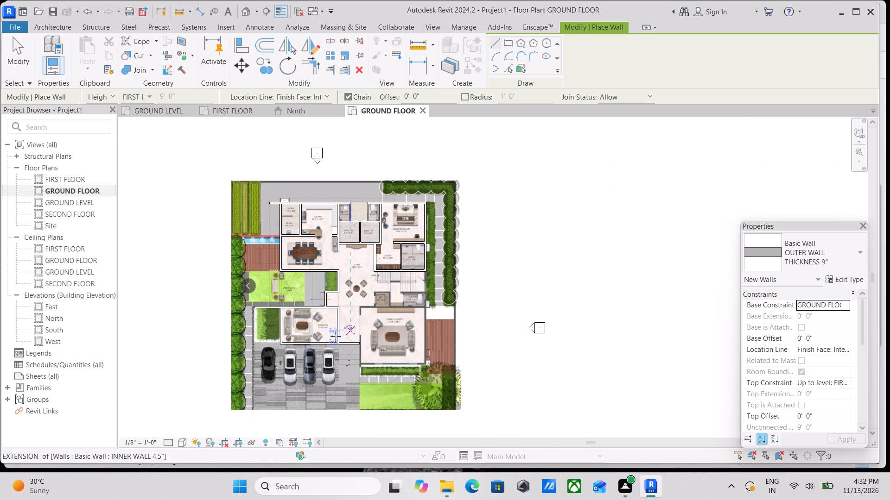
{"action": "scroll", "coordinate": [387, 375], "scroll_direction": "up", "scroll_amount": 7}
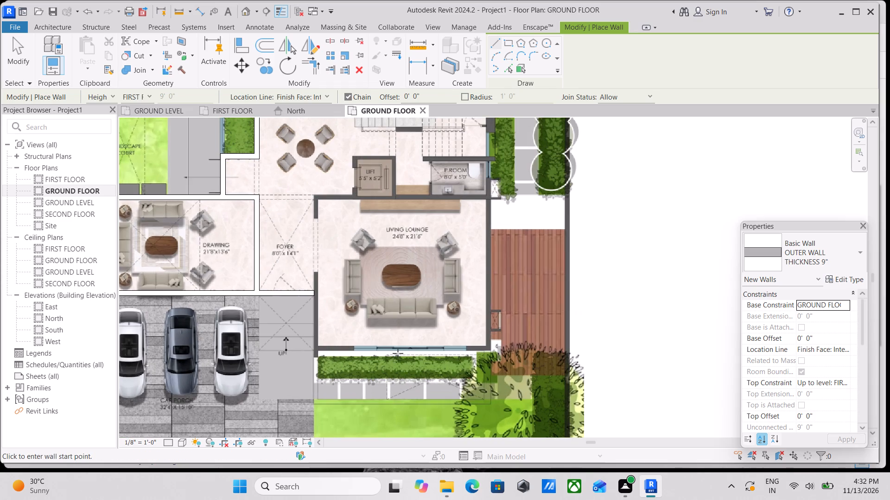
{"action": "scroll", "coordinate": [364, 288], "scroll_direction": "up", "scroll_amount": 3}
{"action": "scroll", "coordinate": [371, 282], "scroll_direction": "down", "scroll_amount": 2}
{"action": "middle_click_drag", "start_coordinate": [371, 282], "coordinate": [404, 344]}
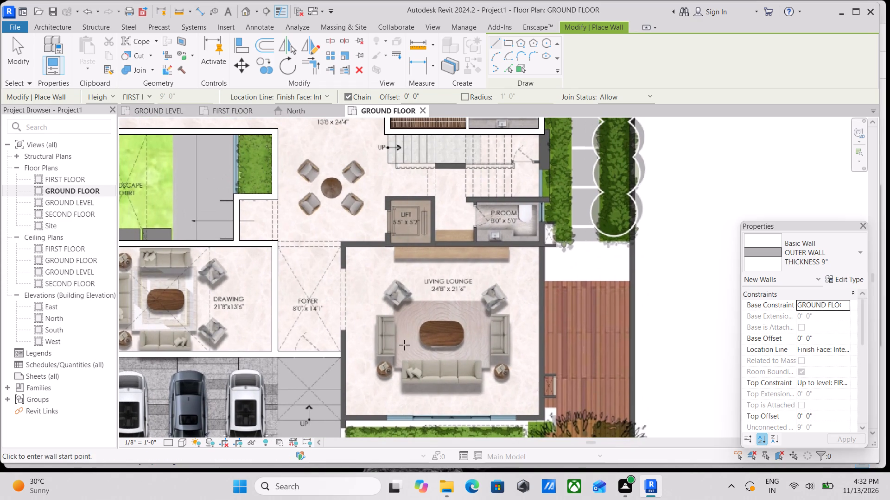
{"action": "scroll", "coordinate": [370, 349], "scroll_direction": "up", "scroll_amount": 2}
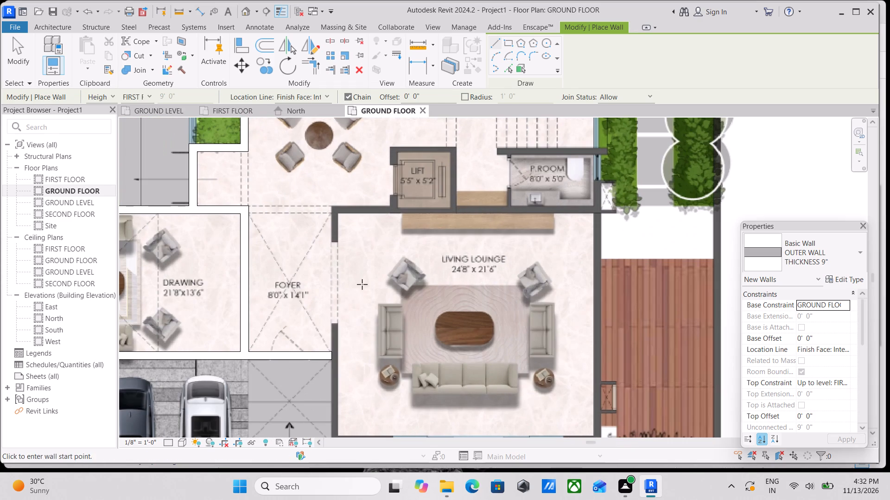
{"action": "middle_click_drag", "start_coordinate": [353, 342], "coordinate": [368, 378]}
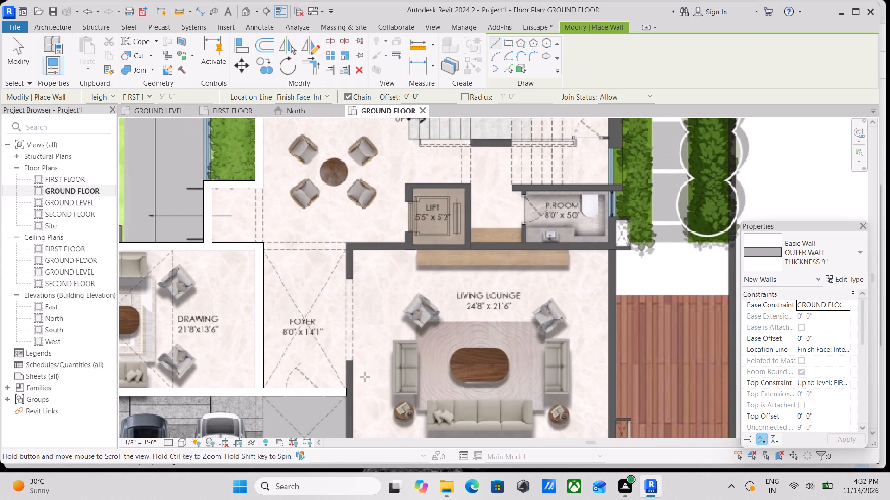
{"action": "middle_click_drag", "start_coordinate": [371, 256], "coordinate": [371, 295]}
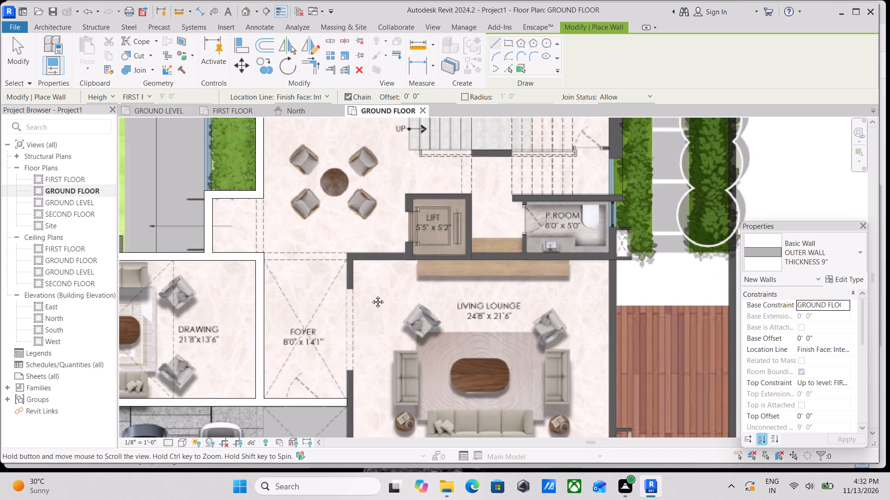
{"action": "middle_click_drag", "start_coordinate": [371, 295], "coordinate": [356, 356]}
{"action": "scroll", "coordinate": [358, 321], "scroll_direction": "down", "scroll_amount": 2}
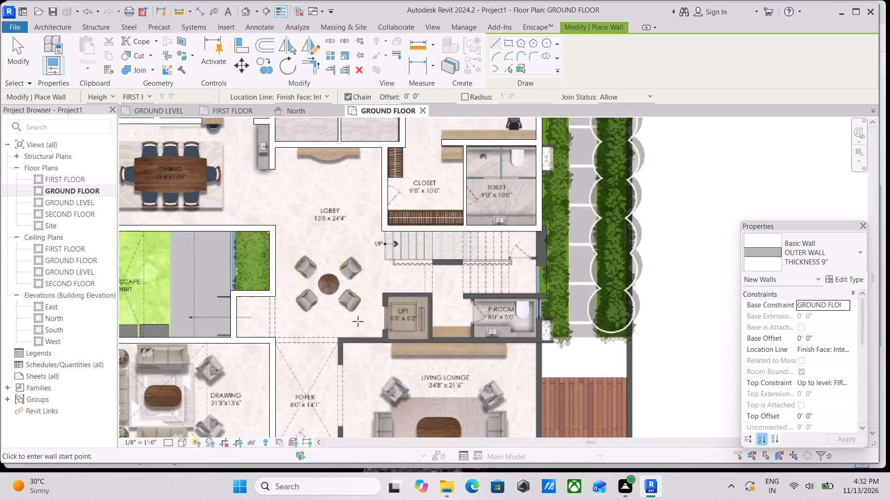
{"action": "scroll", "coordinate": [358, 321], "scroll_direction": "down", "scroll_amount": 2}
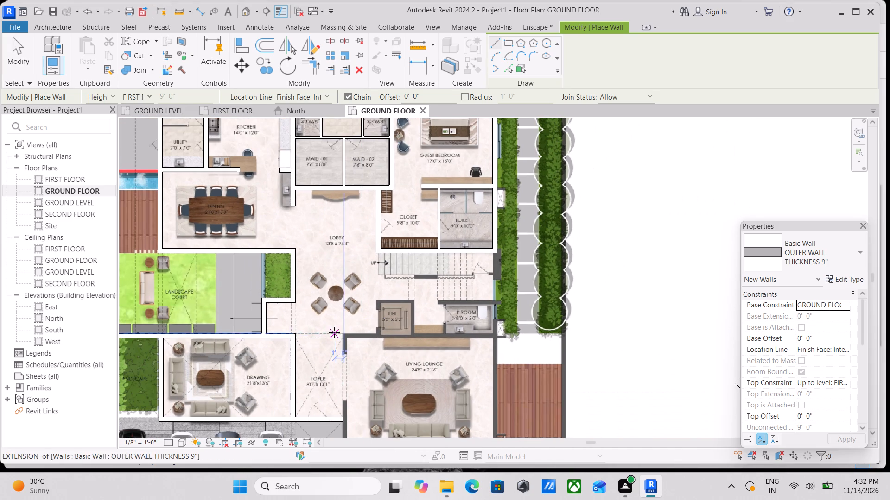
{"action": "scroll", "coordinate": [336, 333], "scroll_direction": "up", "scroll_amount": 3}
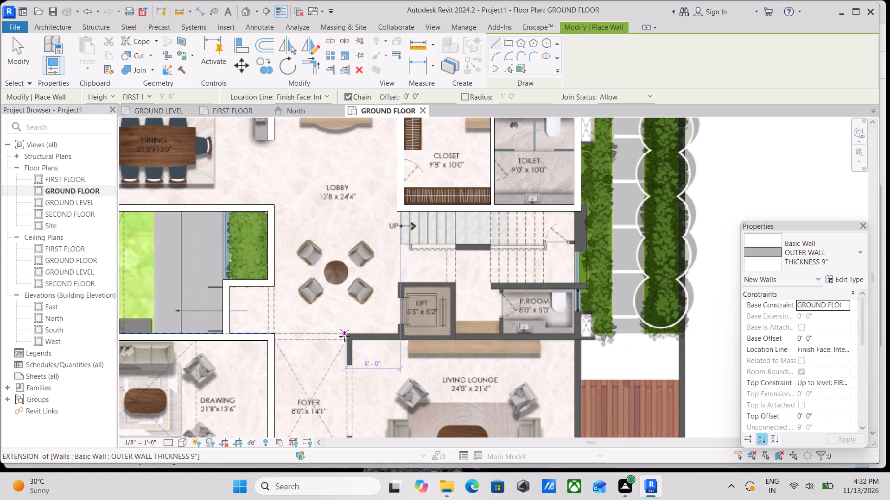
{"action": "scroll", "coordinate": [568, 343], "scroll_direction": "up", "scroll_amount": 2}
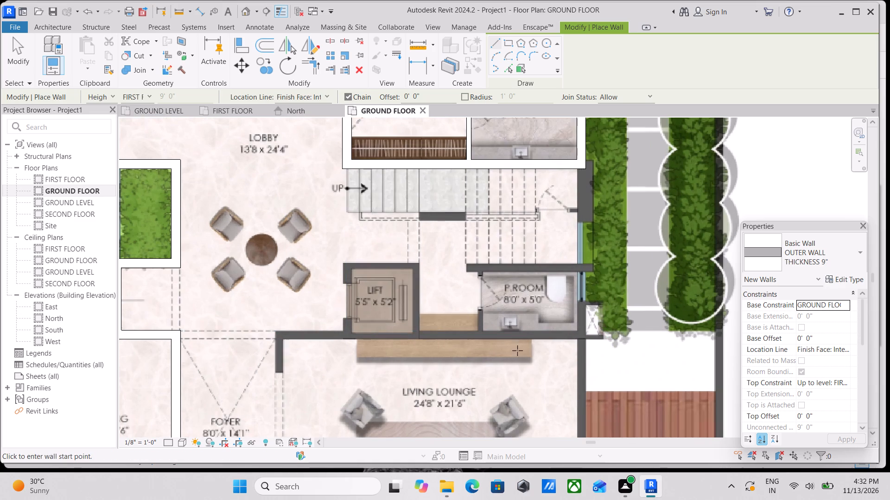
{"action": "scroll", "coordinate": [433, 338], "scroll_direction": "up", "scroll_amount": 7}
{"action": "scroll", "coordinate": [432, 335], "scroll_direction": "down", "scroll_amount": 4}
{"action": "middle_click_drag", "start_coordinate": [431, 335], "coordinate": [345, 337]}
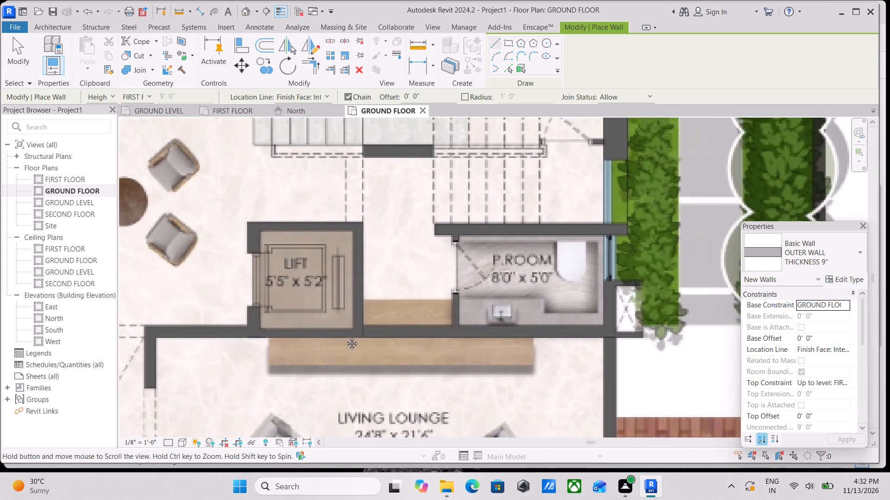
{"action": "middle_click_drag", "start_coordinate": [345, 337], "coordinate": [280, 341]}
{"action": "scroll", "coordinate": [520, 350], "scroll_direction": "down", "scroll_amount": 2}
{"action": "middle_click_drag", "start_coordinate": [519, 350], "coordinate": [495, 338]}
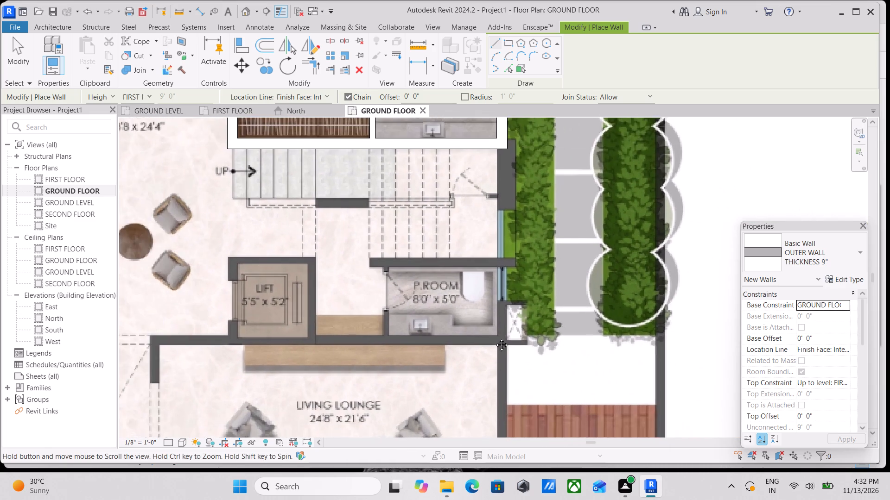
{"action": "middle_click_drag", "start_coordinate": [495, 338], "coordinate": [427, 291]}
{"action": "scroll", "coordinate": [427, 291], "scroll_direction": "down", "scroll_amount": 4}
{"action": "scroll", "coordinate": [428, 359], "scroll_direction": "down", "scroll_amount": 2}
{"action": "middle_click_drag", "start_coordinate": [428, 359], "coordinate": [430, 317]}
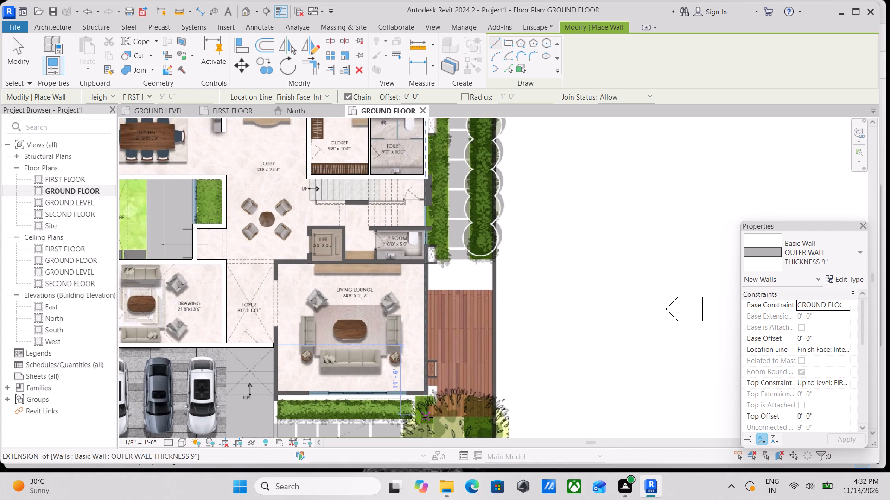
Draw an OUTER WALL THICKNESS 9" wall along the living lounge's deck side, from the garden-side corner to the powder room's underlay wall.
{"action": "scroll", "coordinate": [437, 417], "scroll_direction": "up", "scroll_amount": 9}
{"action": "scroll", "coordinate": [410, 385], "scroll_direction": "up", "scroll_amount": 4}
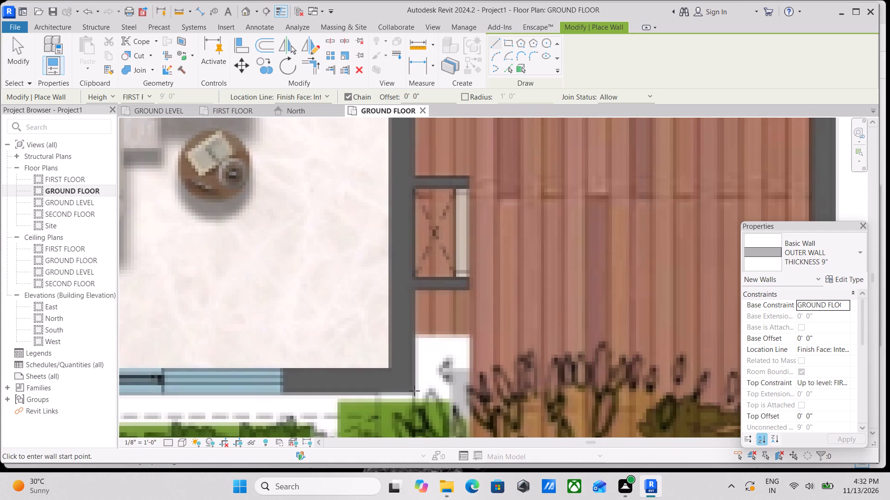
{"action": "left_click", "coordinate": [414, 391]}
{"action": "scroll", "coordinate": [412, 309], "scroll_direction": "down", "scroll_amount": 5}
{"action": "middle_click_drag", "start_coordinate": [412, 309], "coordinate": [404, 340]}
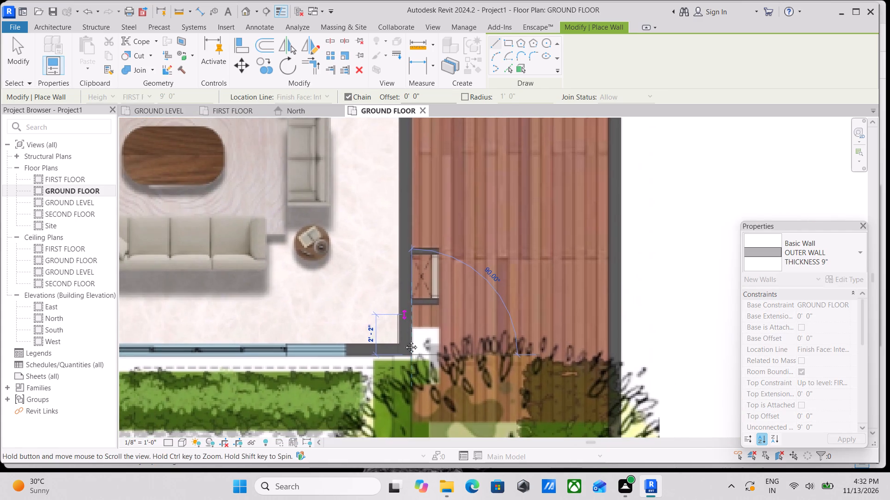
{"action": "middle_click_drag", "start_coordinate": [404, 340], "coordinate": [398, 403]}
{"action": "scroll", "coordinate": [403, 284], "scroll_direction": "down", "scroll_amount": 4}
{"action": "middle_click_drag", "start_coordinate": [403, 284], "coordinate": [418, 416]}
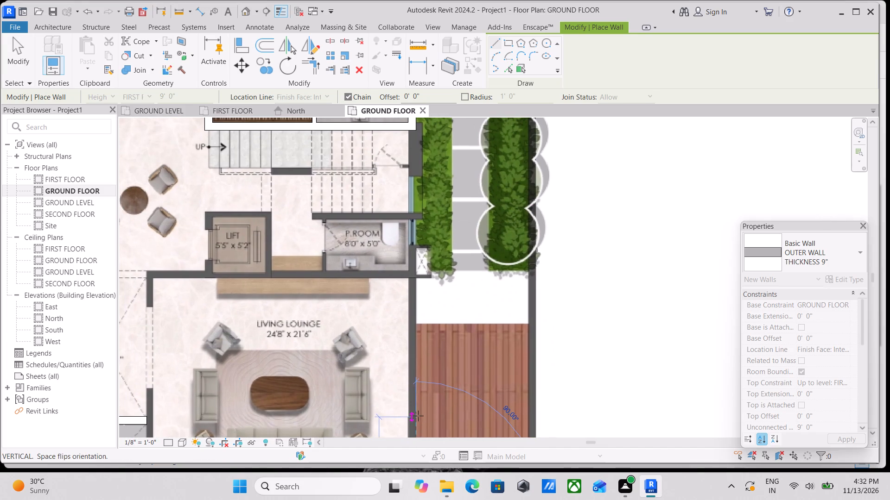
{"action": "scroll", "coordinate": [422, 314], "scroll_direction": "down", "scroll_amount": 2}
{"action": "middle_click_drag", "start_coordinate": [422, 314], "coordinate": [429, 356]}
{"action": "scroll", "coordinate": [431, 331], "scroll_direction": "up", "scroll_amount": 2}
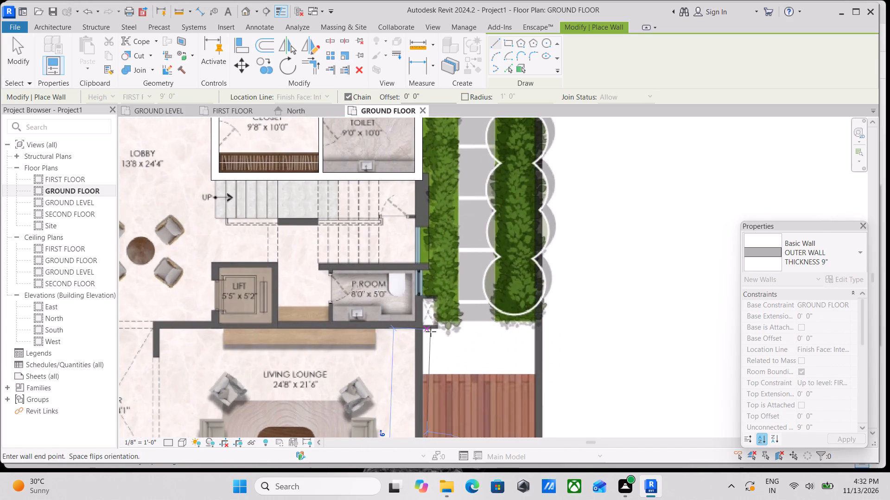
{"action": "scroll", "coordinate": [431, 331], "scroll_direction": "up", "scroll_amount": 8}
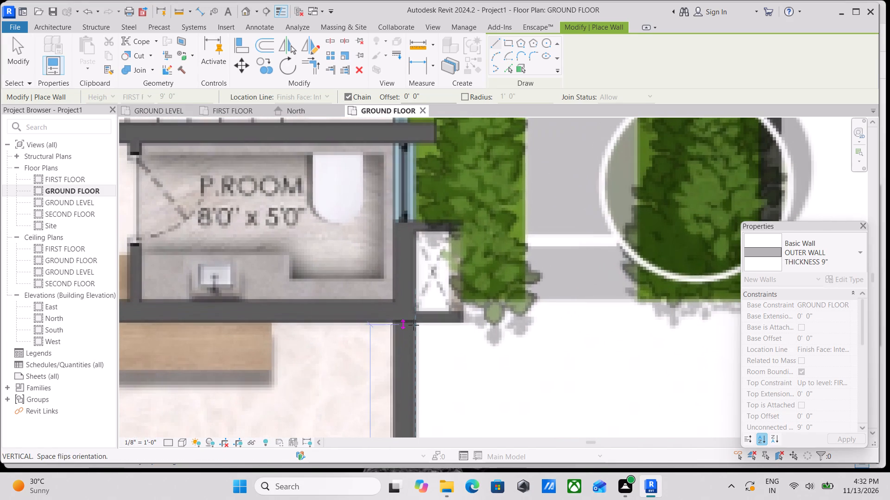
{"action": "left_click", "coordinate": [413, 320]}
{"action": "scroll", "coordinate": [413, 320], "scroll_direction": "down", "scroll_amount": 6}
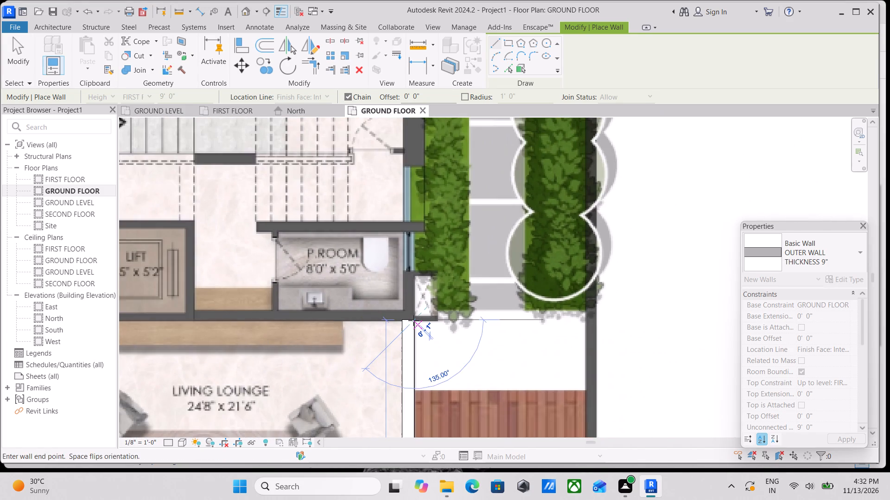
{"action": "key", "text": "Escape"}
{"action": "key", "text": "Escape"}
Inspect the deck-side living lounge wall's end against the underlay corner at the powder room.
{"action": "left_click", "coordinate": [411, 349]}
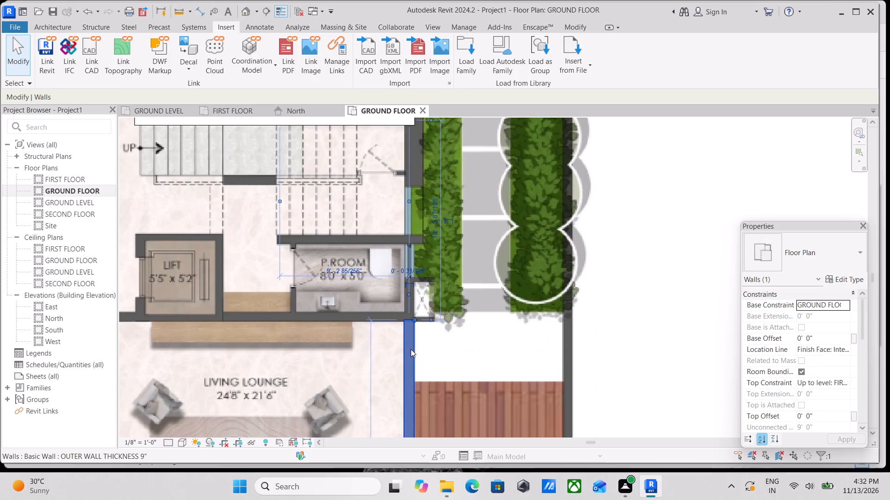
{"action": "scroll", "coordinate": [411, 349], "scroll_direction": "up", "scroll_amount": 7}
{"action": "key", "text": "Escape"}
{"action": "scroll", "coordinate": [411, 349], "scroll_direction": "down", "scroll_amount": 3}
{"action": "middle_click_drag", "start_coordinate": [411, 349], "coordinate": [425, 400]}
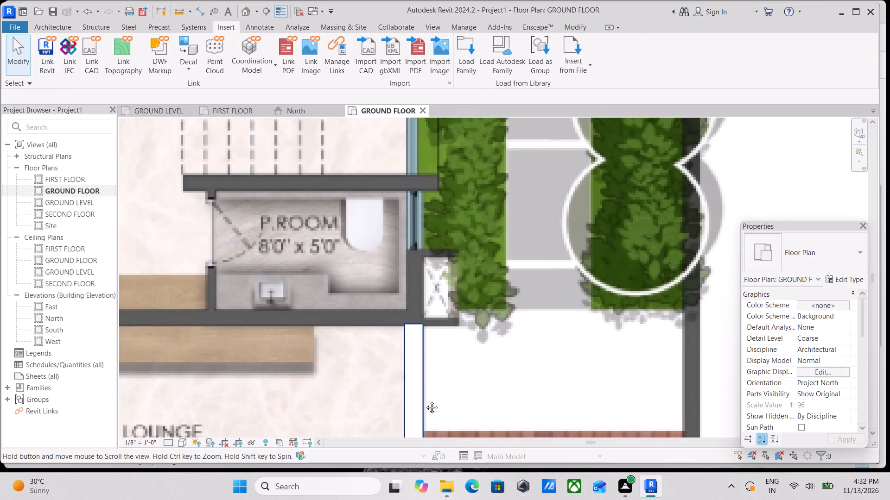
{"action": "middle_click_drag", "start_coordinate": [425, 400], "coordinate": [428, 409]}
{"action": "scroll", "coordinate": [435, 356], "scroll_direction": "down", "scroll_amount": 1}
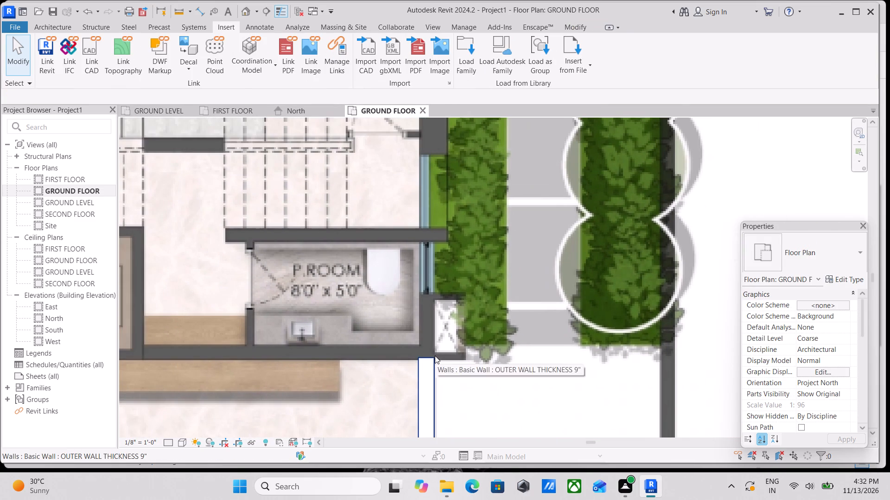
{"action": "middle_click_drag", "start_coordinate": [435, 356], "coordinate": [438, 387]}
{"action": "scroll", "coordinate": [438, 387], "scroll_direction": "down", "scroll_amount": 2}
{"action": "scroll", "coordinate": [438, 387], "scroll_direction": "up", "scroll_amount": 2}
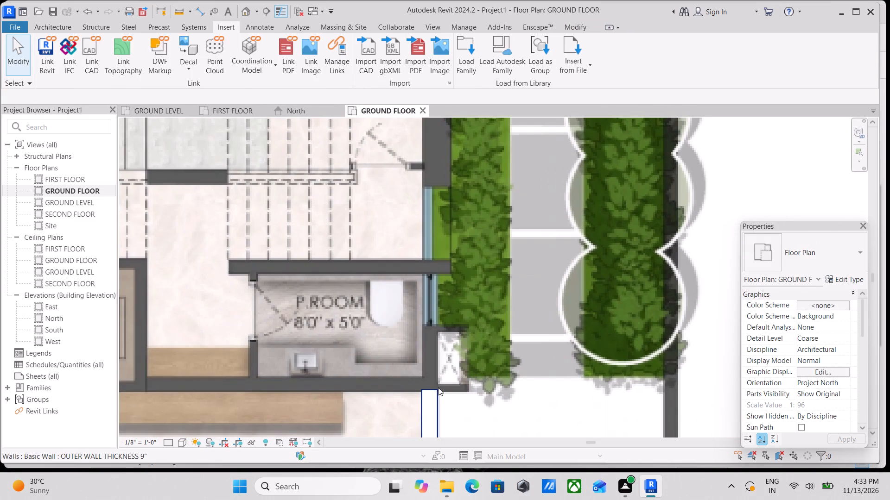
Extend the deck-side living lounge wall past the powder room to the underlay wall on the powder room's staircase side.
{"action": "scroll", "coordinate": [438, 390], "scroll_direction": "up", "scroll_amount": 2}
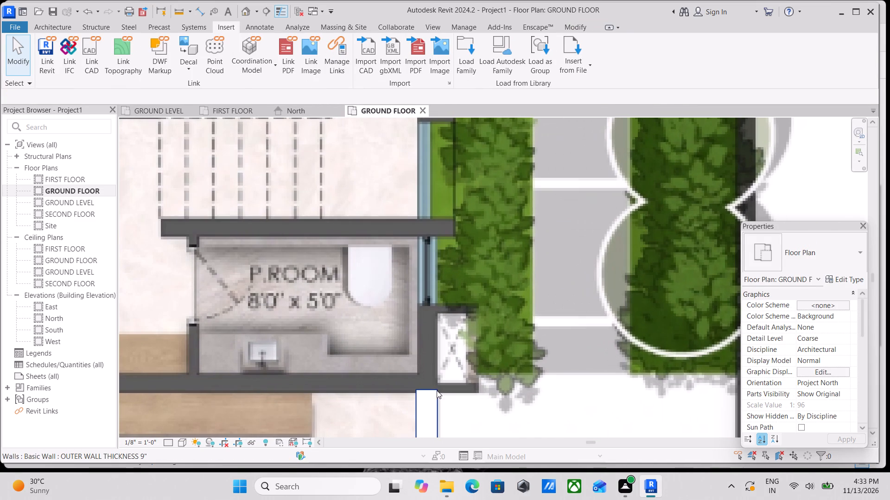
{"action": "left_click", "coordinate": [437, 390]}
{"action": "left_click_drag", "start_coordinate": [437, 388], "coordinate": [436, 344]}
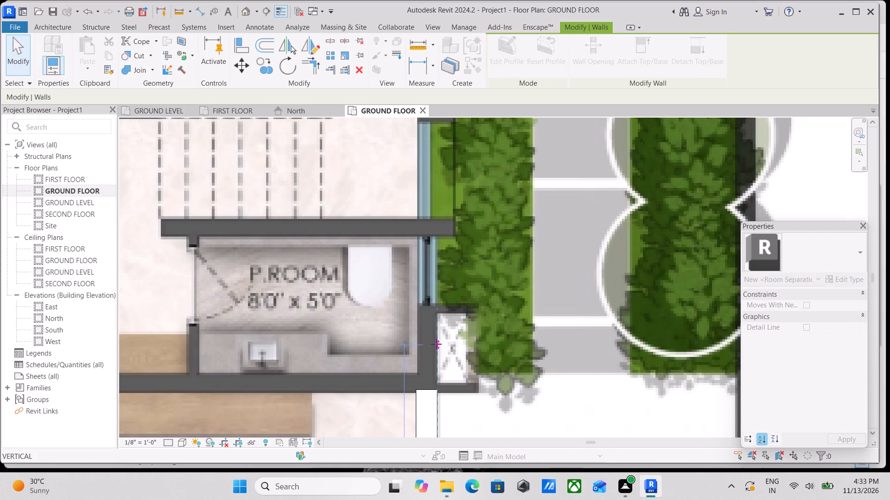
{"action": "left_click_drag", "start_coordinate": [436, 344], "coordinate": [428, 287]}
{"action": "left_click_drag", "start_coordinate": [428, 287], "coordinate": [434, 235]}
{"action": "scroll", "coordinate": [434, 235], "scroll_direction": "down", "scroll_amount": 4}
{"action": "scroll", "coordinate": [398, 323], "scroll_direction": "down", "scroll_amount": 1}
{"action": "middle_click_drag", "start_coordinate": [398, 323], "coordinate": [448, 313]}
{"action": "key", "text": "Escape"}
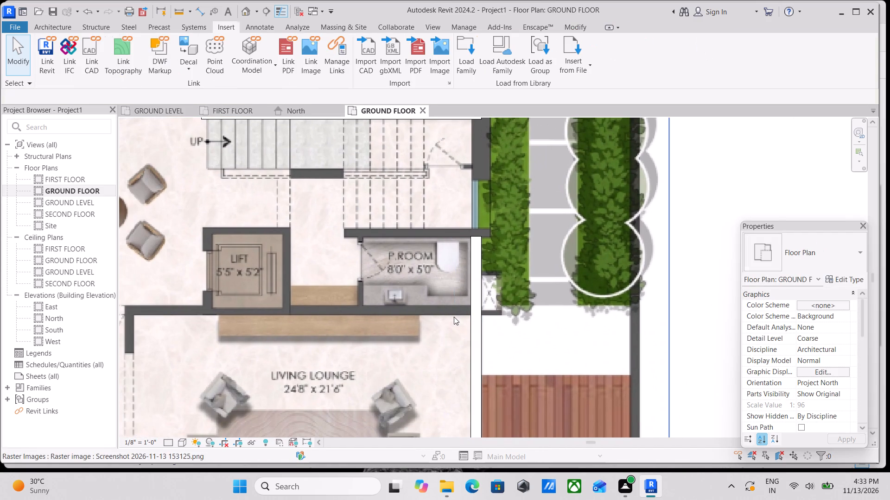
Draw an OUTER WALL THICKNESS 9" wall about 12'-10" long, located by Wall Centerline, from the deck-side wall to the lift's near corner.
{"action": "type", "text": "WA"}
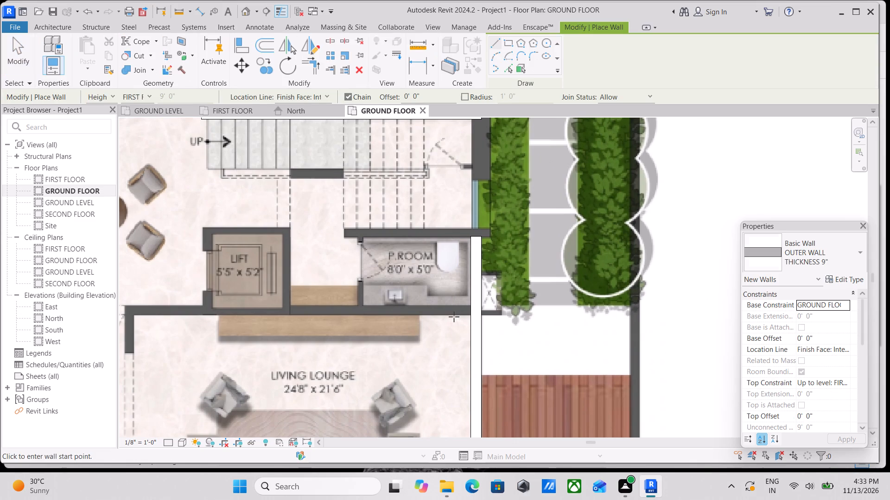
{"action": "scroll", "coordinate": [461, 309], "scroll_direction": "up", "scroll_amount": 2}
{"action": "middle_click_drag", "start_coordinate": [317, 313], "coordinate": [446, 329]}
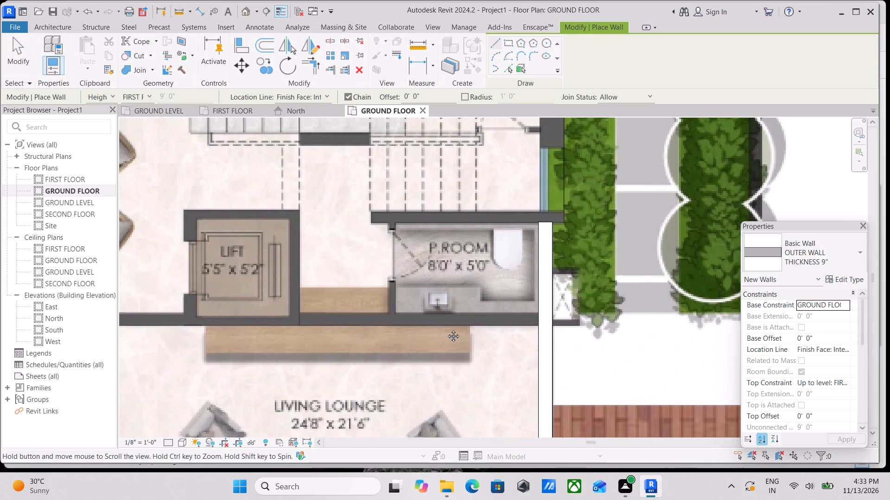
{"action": "middle_click_drag", "start_coordinate": [446, 329], "coordinate": [448, 329]}
{"action": "middle_click_drag", "start_coordinate": [383, 318], "coordinate": [326, 321]}
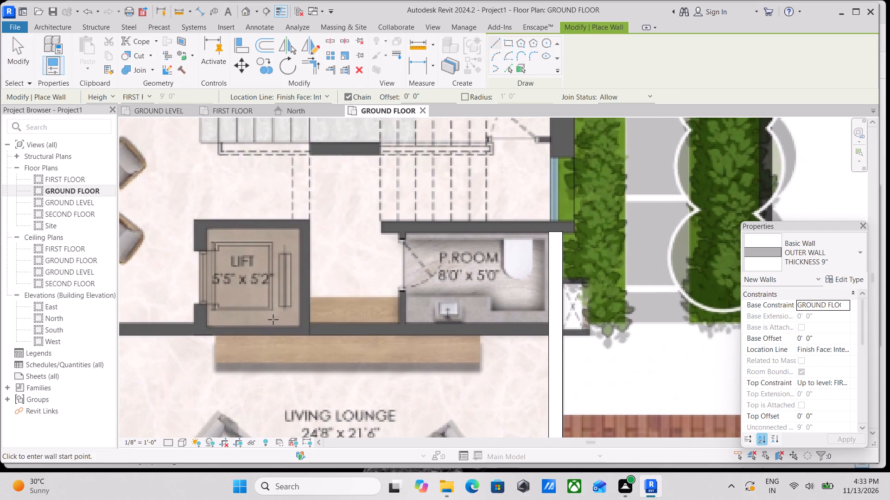
{"action": "left_click", "coordinate": [311, 327]}
{"action": "key", "text": "Escape"}
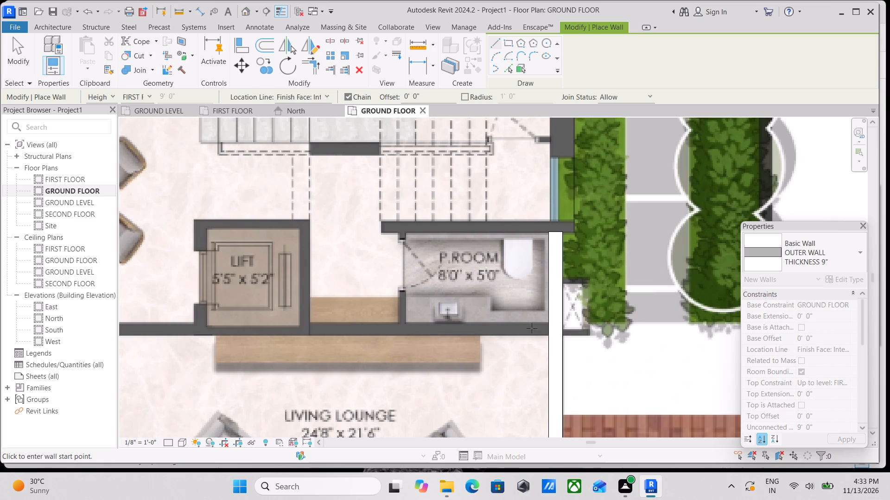
{"action": "scroll", "coordinate": [555, 324], "scroll_direction": "up", "scroll_amount": 1}
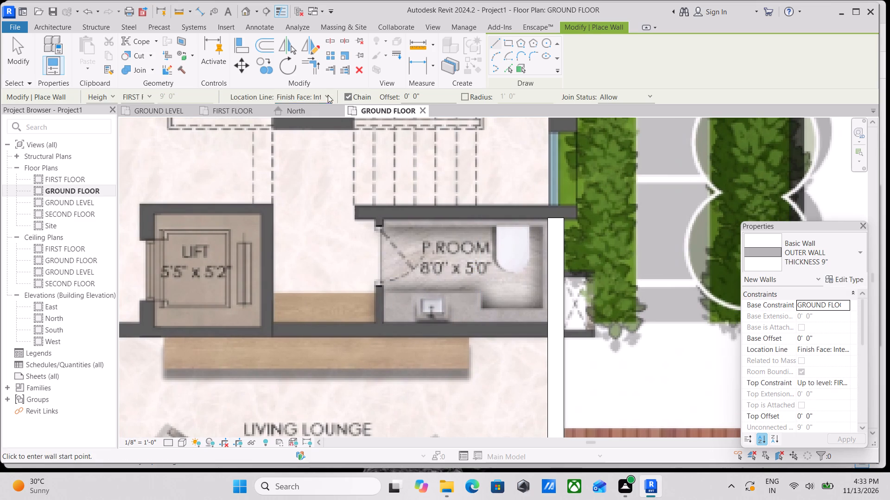
{"action": "left_click", "coordinate": [328, 95]}
{"action": "left_click", "coordinate": [322, 109]}
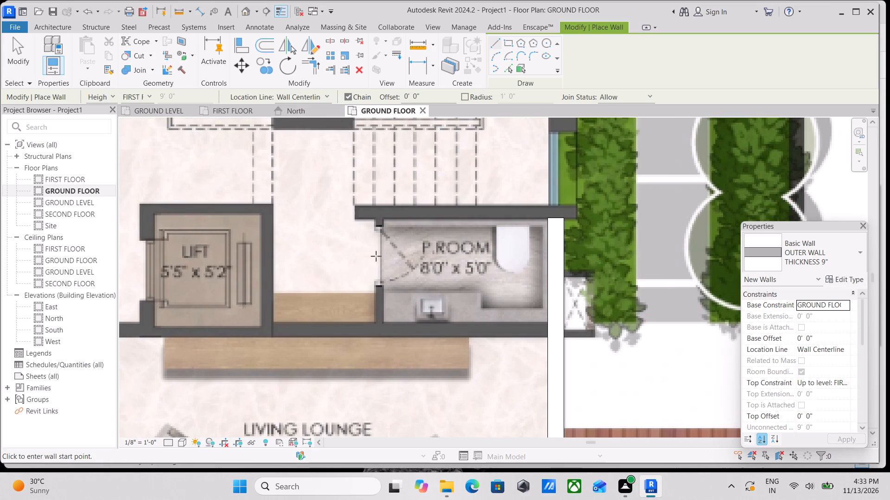
{"action": "scroll", "coordinate": [573, 313], "scroll_direction": "up", "scroll_amount": 5}
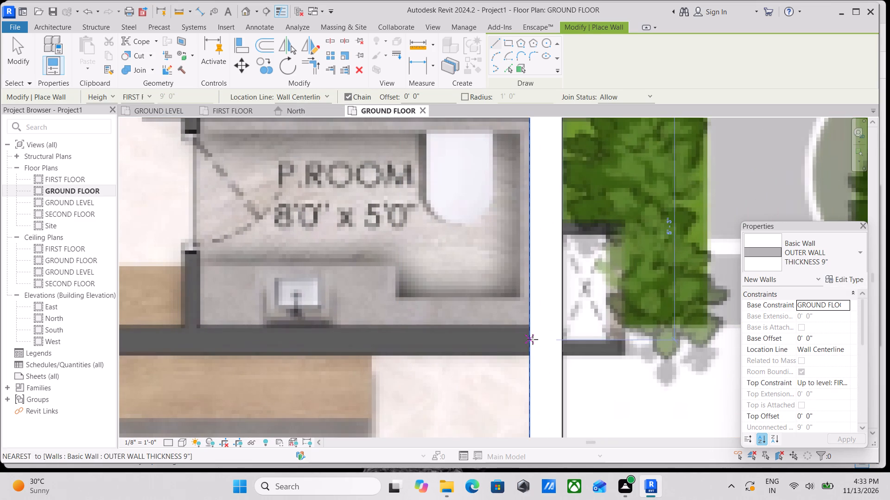
{"action": "left_click", "coordinate": [532, 339]}
{"action": "middle_click_drag", "start_coordinate": [405, 342], "coordinate": [509, 337]}
{"action": "scroll", "coordinate": [324, 337], "scroll_direction": "down", "scroll_amount": 1}
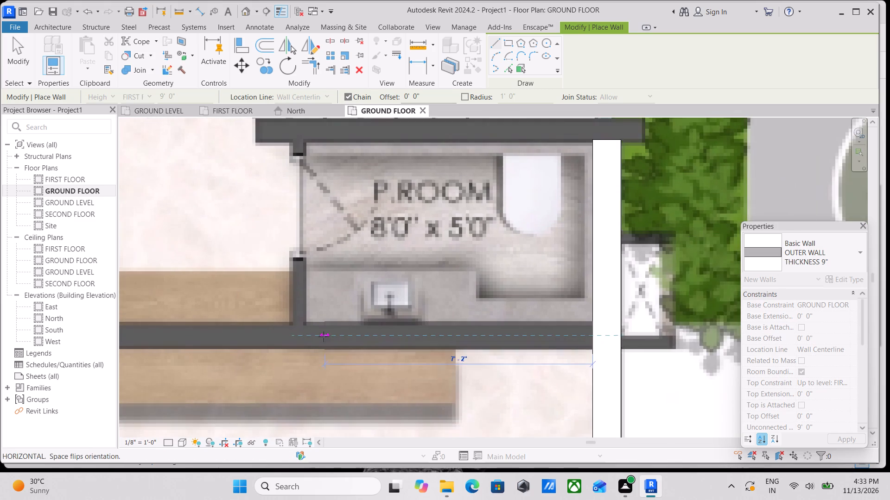
{"action": "middle_click_drag", "start_coordinate": [324, 337], "coordinate": [521, 323]}
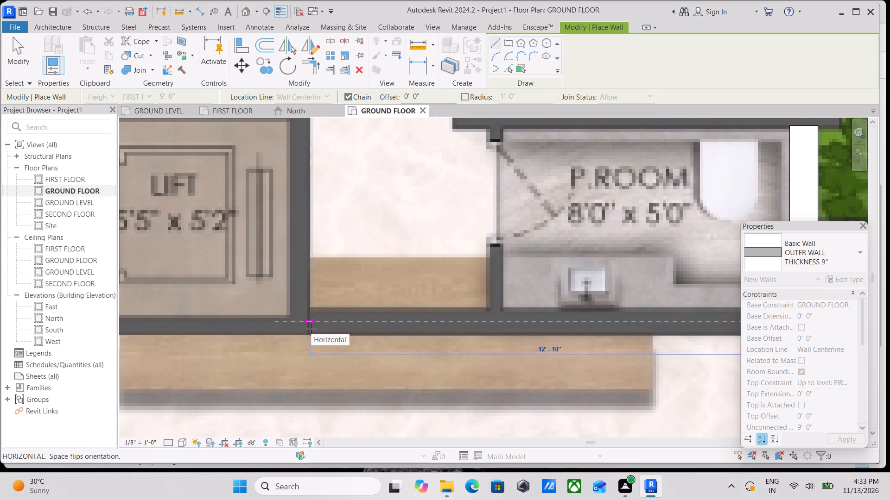
{"action": "left_click", "coordinate": [311, 329]}
{"action": "scroll", "coordinate": [311, 329], "scroll_direction": "down", "scroll_amount": 4}
{"action": "key", "text": "Escape"}
{"action": "key", "text": "Escape"}
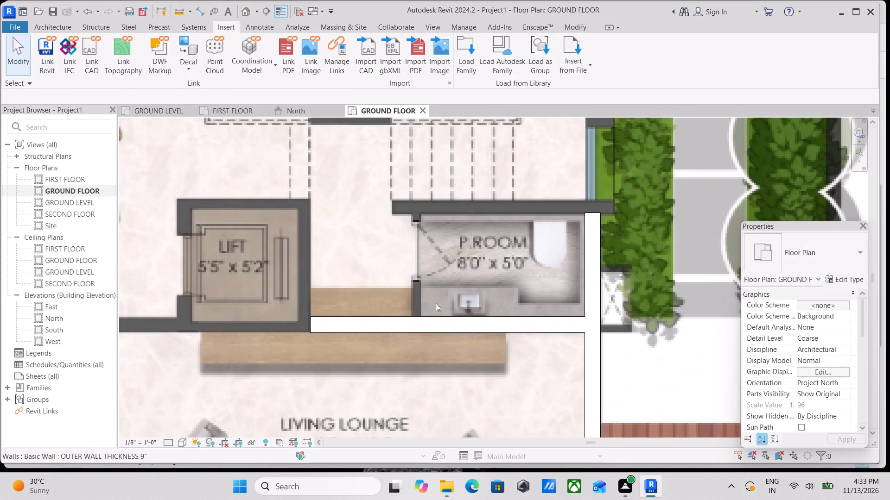
Draw an OUTER WALL THICKNESS 9" wall about 10'-5" long over the underlay wall between the powder room and the staircase.
{"action": "scroll", "coordinate": [436, 278], "scroll_direction": "up", "scroll_amount": 2}
{"action": "middle_click_drag", "start_coordinate": [436, 278], "coordinate": [367, 368]}
{"action": "scroll", "coordinate": [565, 276], "scroll_direction": "up", "scroll_amount": 1}
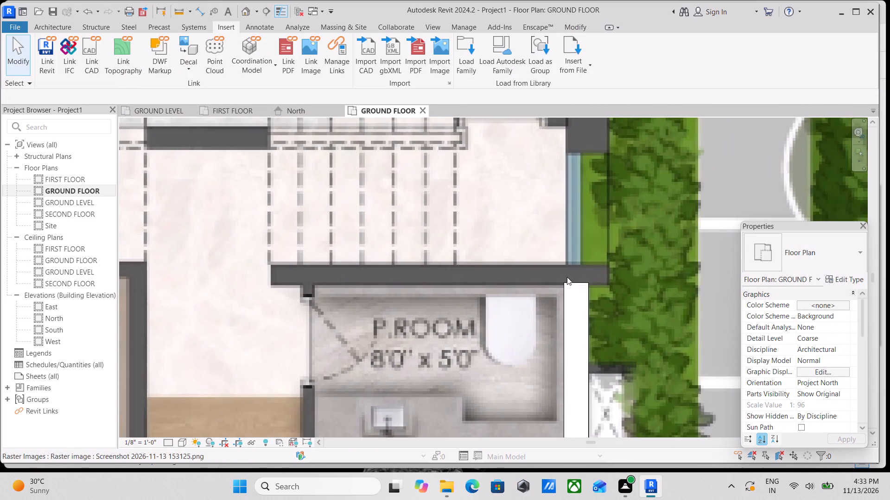
{"action": "scroll", "coordinate": [567, 277], "scroll_direction": "up", "scroll_amount": 1}
{"action": "type", "text": "WA"}
{"action": "scroll", "coordinate": [614, 267], "scroll_direction": "up", "scroll_amount": 2}
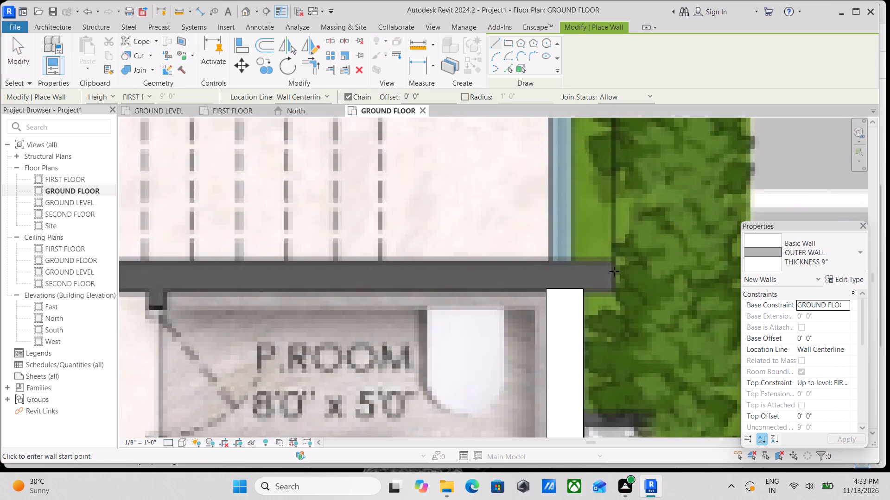
{"action": "left_click", "coordinate": [614, 271]}
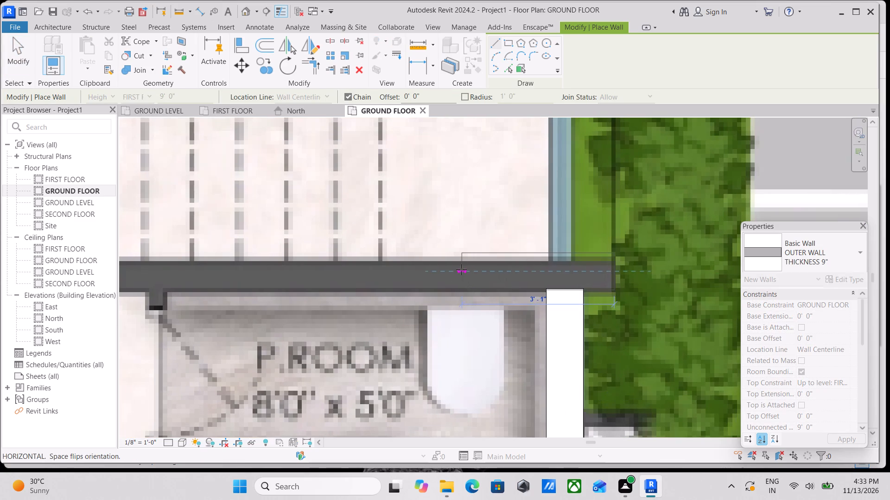
{"action": "scroll", "coordinate": [378, 271], "scroll_direction": "down", "scroll_amount": 1}
{"action": "middle_click_drag", "start_coordinate": [377, 271], "coordinate": [536, 274]}
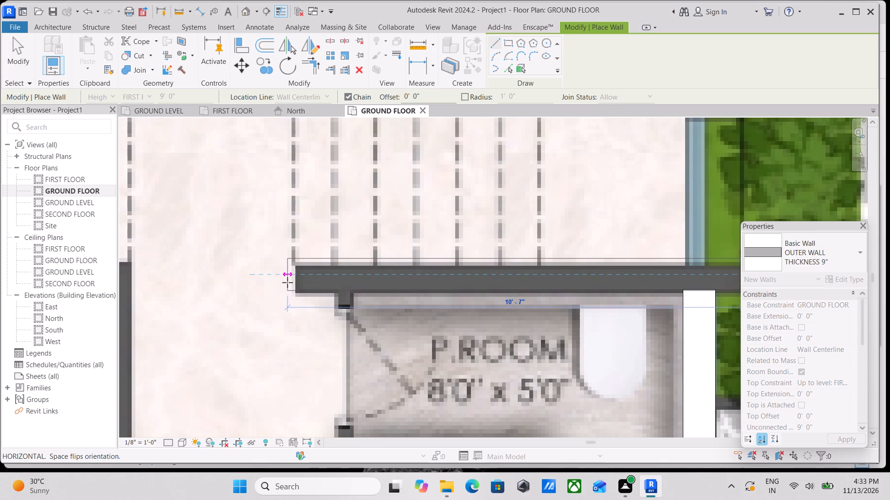
{"action": "left_click", "coordinate": [295, 282]}
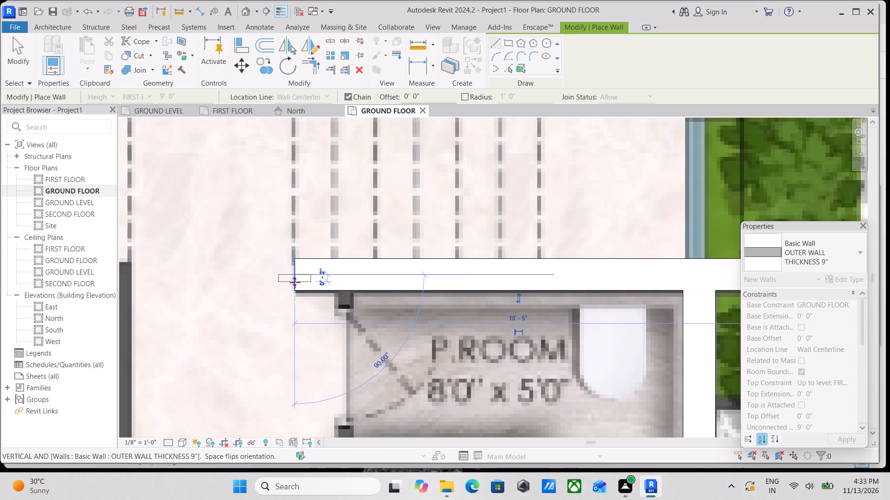
{"action": "key", "text": "Escape"}
{"action": "key", "text": "Escape"}
{"action": "key", "text": "Escape"}
Nudge the wall between the staircase and powder room slightly toward the powder room to match the underlay.
{"action": "left_click", "coordinate": [402, 291]}
{"action": "scroll", "coordinate": [455, 304], "scroll_direction": "down", "scroll_amount": 1}
{"action": "middle_click_drag", "start_coordinate": [455, 304], "coordinate": [378, 304]}
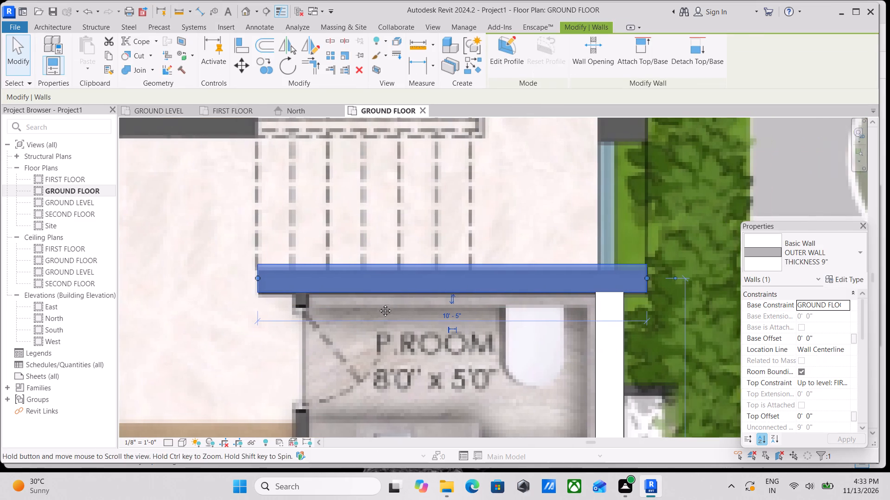
{"action": "middle_click_drag", "start_coordinate": [378, 304], "coordinate": [375, 303]}
{"action": "key", "text": "Down"}
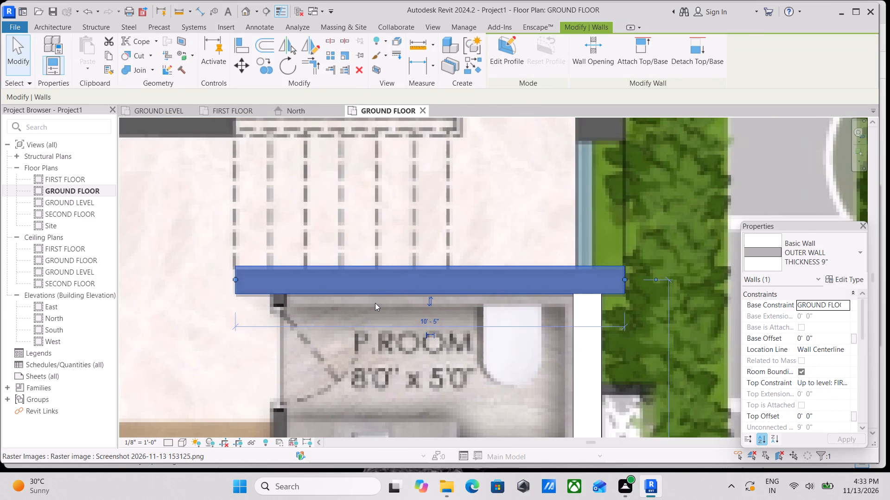
{"action": "key", "text": "Down"}
{"action": "key", "text": "Up"}
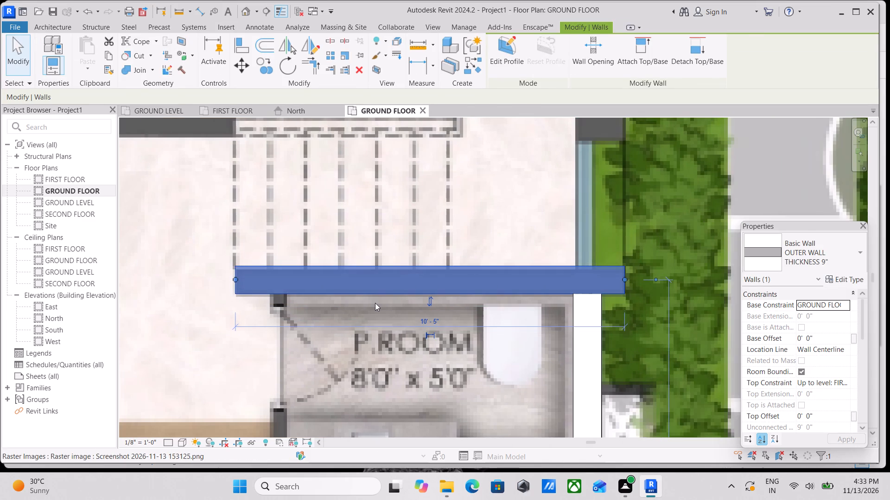
{"action": "key", "text": "Down"}
{"action": "left_click", "coordinate": [375, 303]}
{"action": "key", "text": "Escape"}
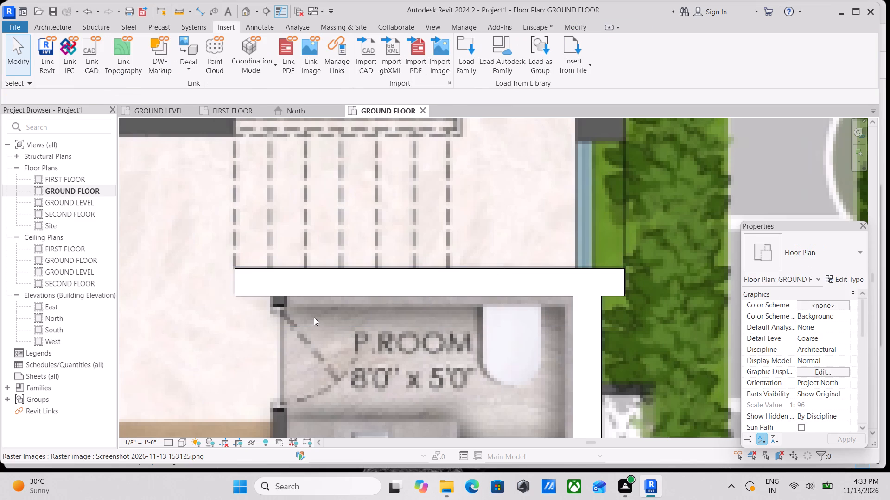
Examine the underlay walls around the staircase, lift, lobby, foyer and living lounge against the walls already modelled.
{"action": "scroll", "coordinate": [314, 317], "scroll_direction": "up", "scroll_amount": 2}
{"action": "scroll", "coordinate": [314, 317], "scroll_direction": "down", "scroll_amount": 11}
{"action": "middle_click_drag", "start_coordinate": [314, 317], "coordinate": [315, 365]}
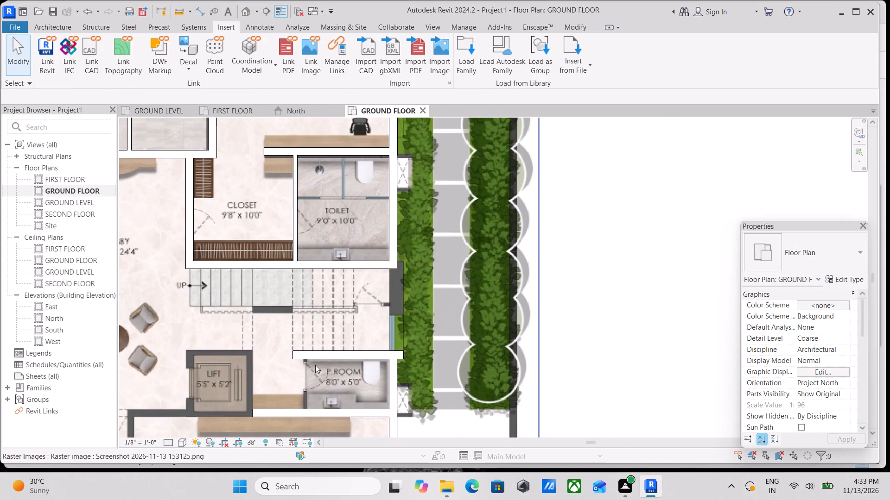
{"action": "scroll", "coordinate": [418, 290], "scroll_direction": "up", "scroll_amount": 7}
{"action": "scroll", "coordinate": [418, 290], "scroll_direction": "down", "scroll_amount": 4}
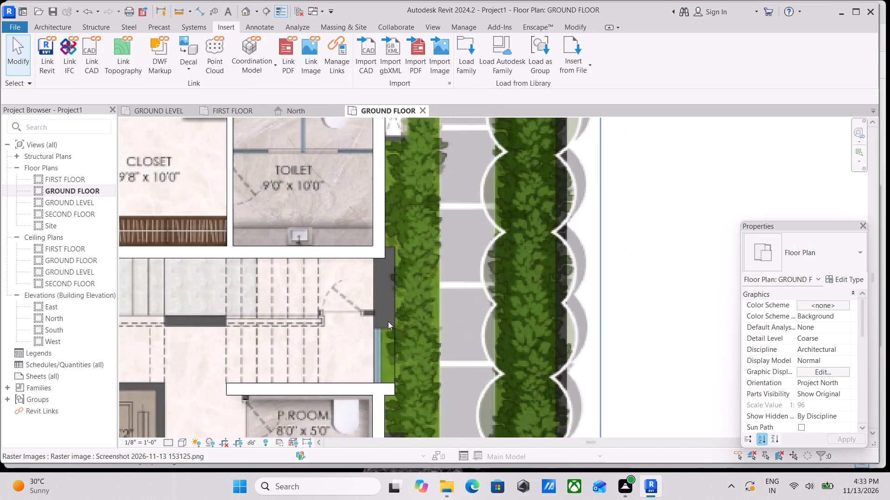
{"action": "scroll", "coordinate": [372, 339], "scroll_direction": "down", "scroll_amount": 3}
{"action": "middle_click_drag", "start_coordinate": [371, 340], "coordinate": [445, 344]}
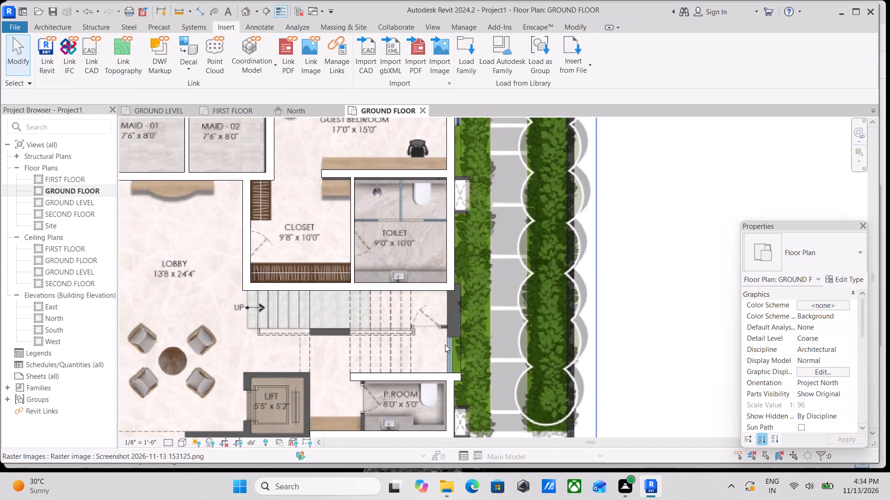
{"action": "scroll", "coordinate": [445, 344], "scroll_direction": "down", "scroll_amount": 3}
{"action": "scroll", "coordinate": [500, 331], "scroll_direction": "up", "scroll_amount": 3}
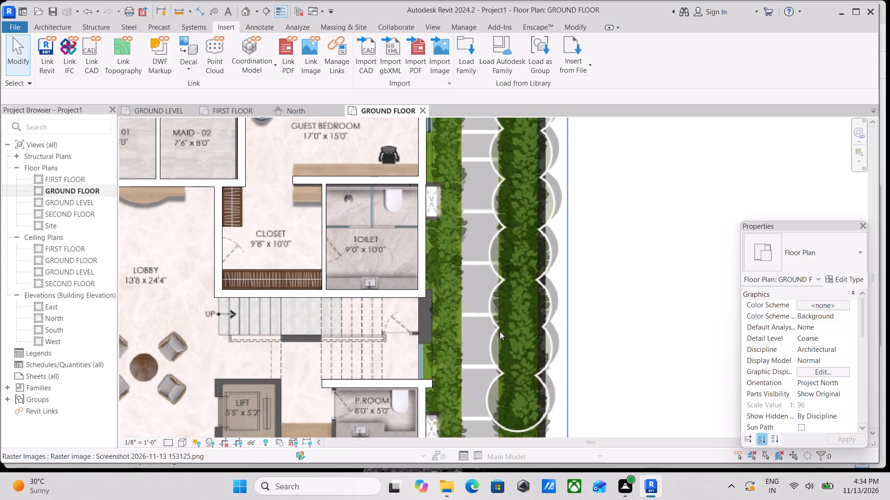
{"action": "scroll", "coordinate": [500, 331], "scroll_direction": "down", "scroll_amount": 2}
{"action": "middle_click_drag", "start_coordinate": [354, 366], "coordinate": [458, 351]}
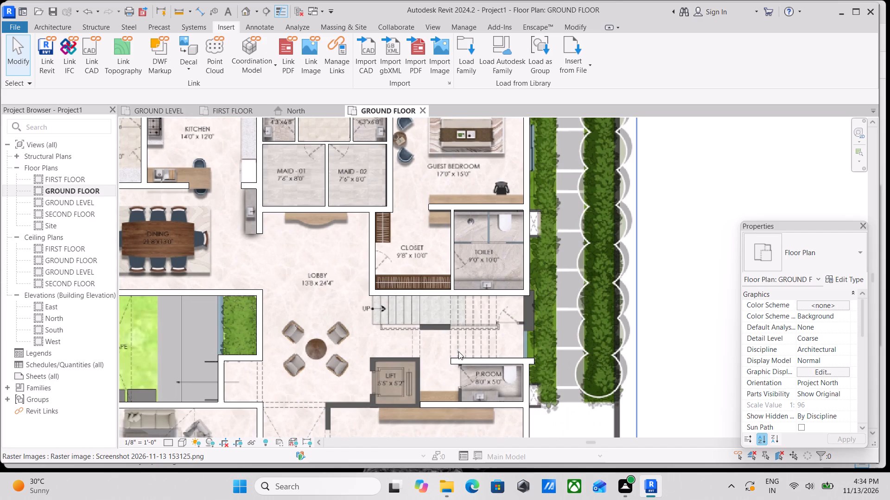
{"action": "scroll", "coordinate": [458, 351], "scroll_direction": "up", "scroll_amount": 3}
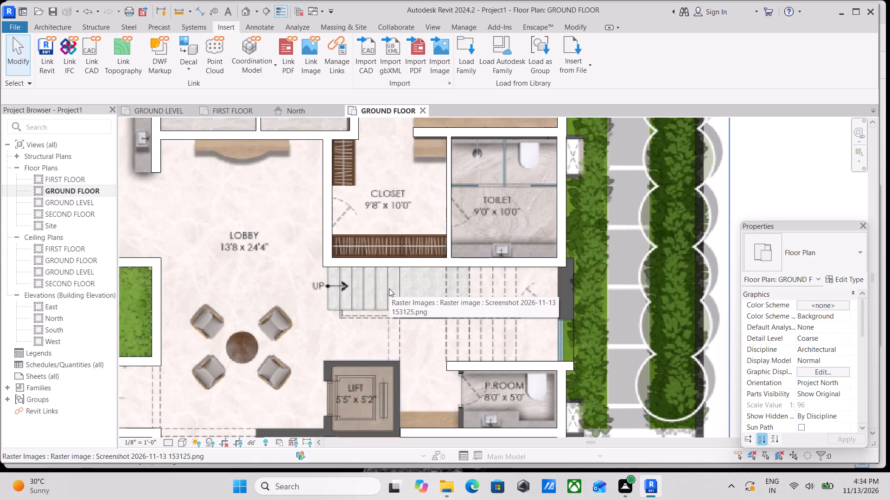
{"action": "scroll", "coordinate": [433, 371], "scroll_direction": "up", "scroll_amount": 3}
{"action": "scroll", "coordinate": [433, 371], "scroll_direction": "down", "scroll_amount": 6}
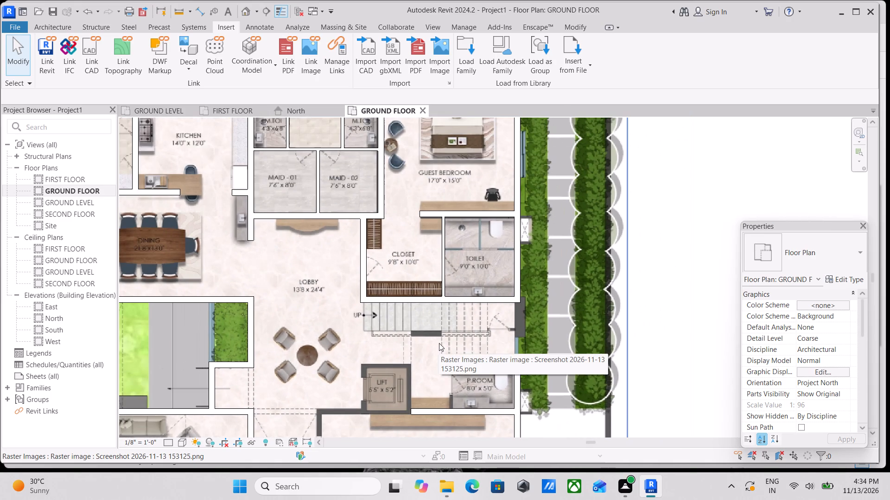
{"action": "scroll", "coordinate": [562, 318], "scroll_direction": "up", "scroll_amount": 7}
{"action": "scroll", "coordinate": [403, 345], "scroll_direction": "down", "scroll_amount": 2}
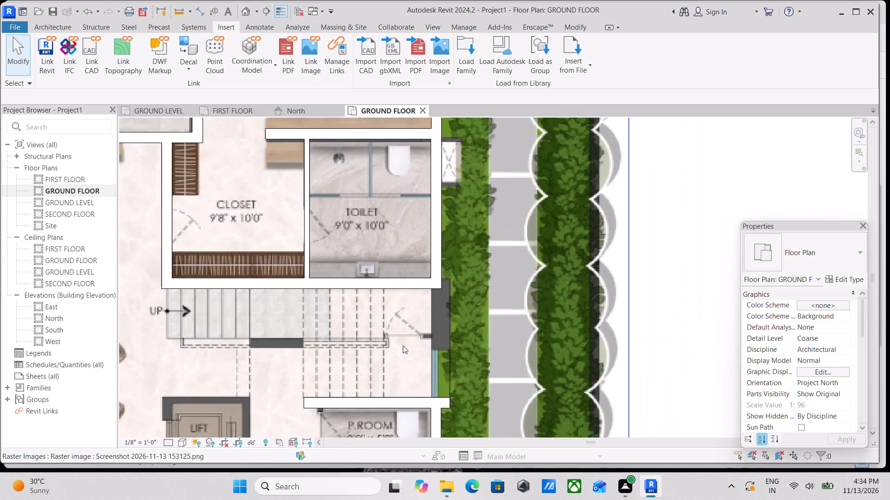
{"action": "scroll", "coordinate": [403, 345], "scroll_direction": "down", "scroll_amount": 4}
{"action": "middle_click_drag", "start_coordinate": [330, 347], "coordinate": [505, 347]}
{"action": "scroll", "coordinate": [330, 329], "scroll_direction": "down", "scroll_amount": 3}
{"action": "middle_click_drag", "start_coordinate": [330, 328], "coordinate": [280, 345]}
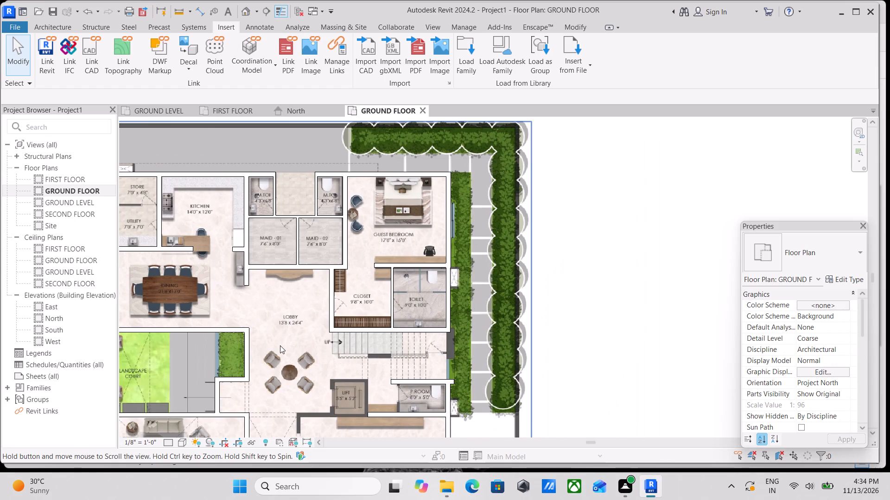
{"action": "scroll", "coordinate": [279, 332], "scroll_direction": "down", "scroll_amount": 2}
{"action": "scroll", "coordinate": [359, 349], "scroll_direction": "up", "scroll_amount": 6}
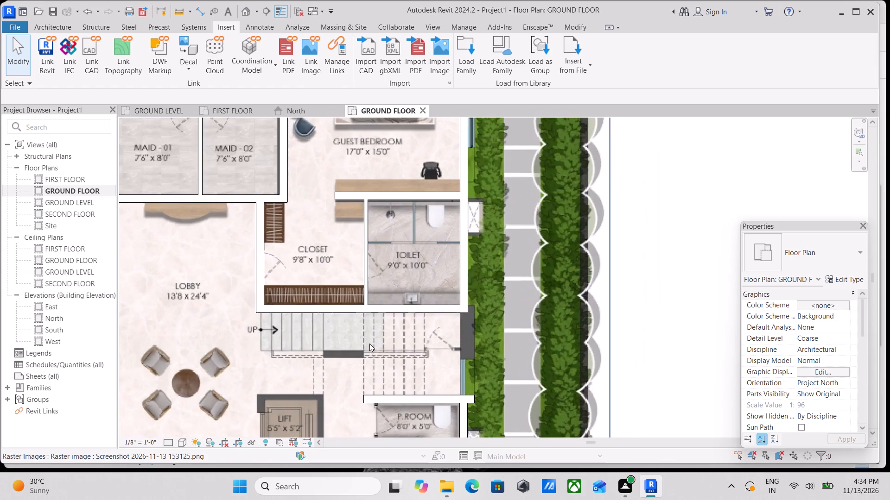
{"action": "scroll", "coordinate": [396, 344], "scroll_direction": "down", "scroll_amount": 2}
{"action": "middle_click_drag", "start_coordinate": [396, 344], "coordinate": [388, 338]}
{"action": "scroll", "coordinate": [393, 338], "scroll_direction": "down", "scroll_amount": 2}
{"action": "middle_click_drag", "start_coordinate": [367, 376], "coordinate": [400, 325]}
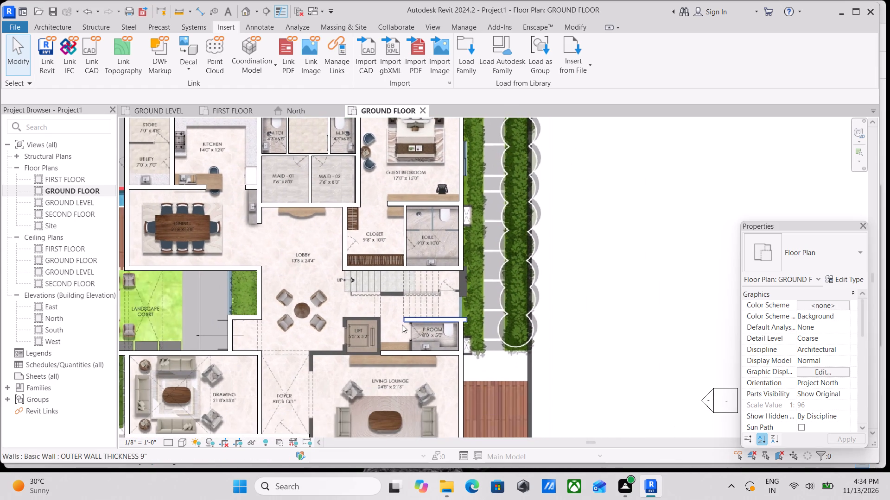
{"action": "middle_click_drag", "start_coordinate": [344, 368], "coordinate": [415, 290]}
{"action": "middle_click_drag", "start_coordinate": [400, 373], "coordinate": [417, 322]}
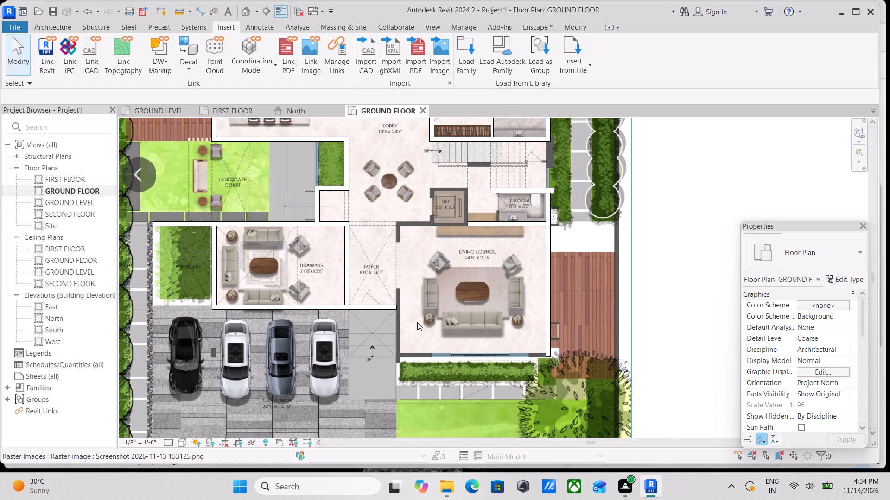
Draw an OUTER WALL THICKNESS 9" wall about 12'-3" long between foyer and living lounge, from the underlay opening's edge to the planter.
{"action": "type", "text": "WA"}
{"action": "scroll", "coordinate": [410, 381], "scroll_direction": "up", "scroll_amount": 1}
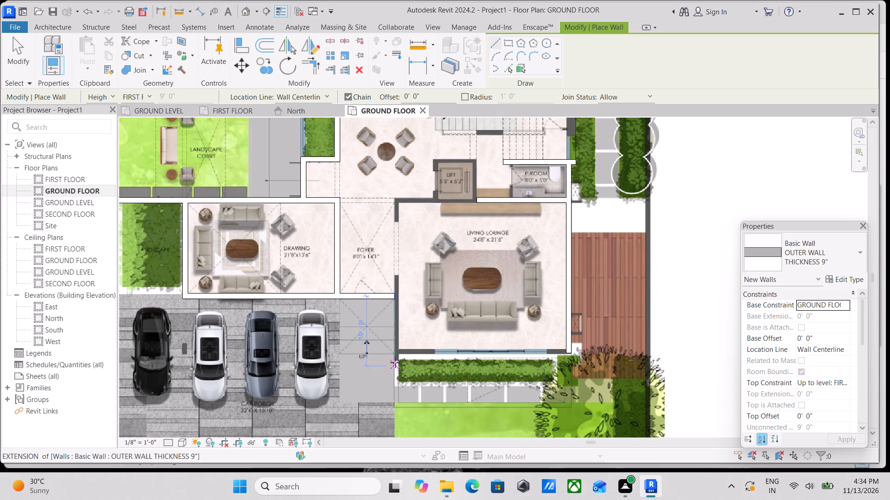
{"action": "scroll", "coordinate": [395, 362], "scroll_direction": "up", "scroll_amount": 6}
{"action": "middle_click_drag", "start_coordinate": [401, 337], "coordinate": [408, 444]}
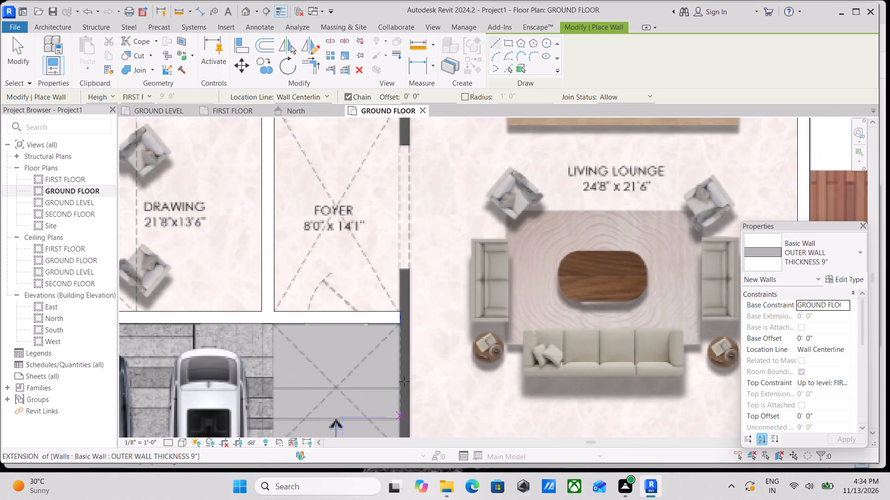
{"action": "scroll", "coordinate": [405, 268], "scroll_direction": "up", "scroll_amount": 11}
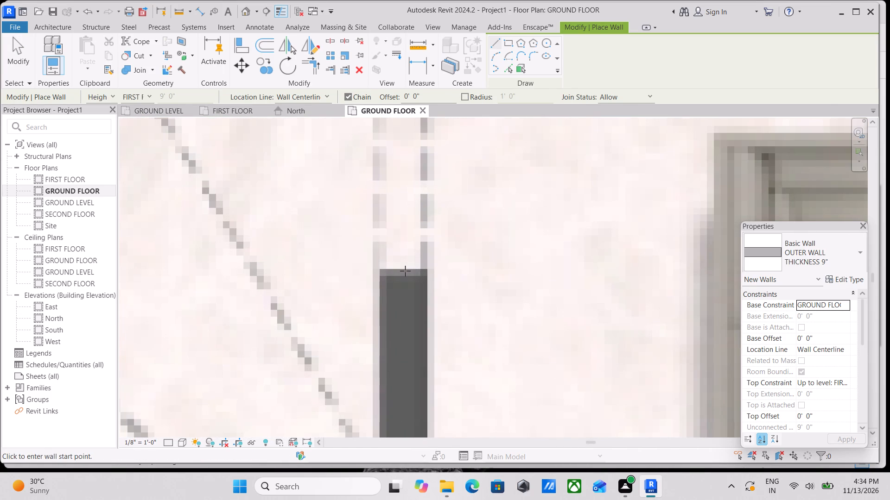
{"action": "left_click", "coordinate": [405, 270]}
{"action": "scroll", "coordinate": [407, 333], "scroll_direction": "down", "scroll_amount": 3}
{"action": "middle_click_drag", "start_coordinate": [407, 334], "coordinate": [405, 281]}
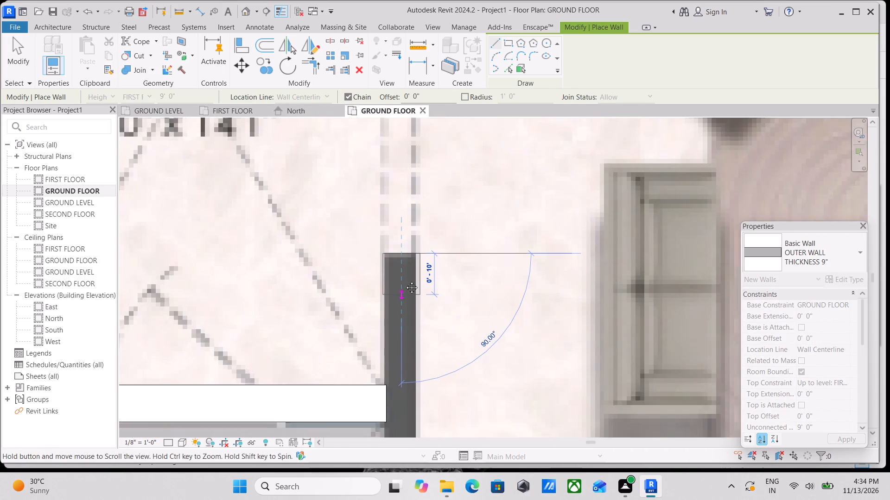
{"action": "middle_click_drag", "start_coordinate": [405, 281], "coordinate": [405, 276]}
{"action": "scroll", "coordinate": [409, 349], "scroll_direction": "down", "scroll_amount": 4}
{"action": "scroll", "coordinate": [402, 399], "scroll_direction": "down", "scroll_amount": 3}
{"action": "middle_click_drag", "start_coordinate": [402, 400], "coordinate": [381, 272]}
{"action": "scroll", "coordinate": [383, 362], "scroll_direction": "down", "scroll_amount": 1}
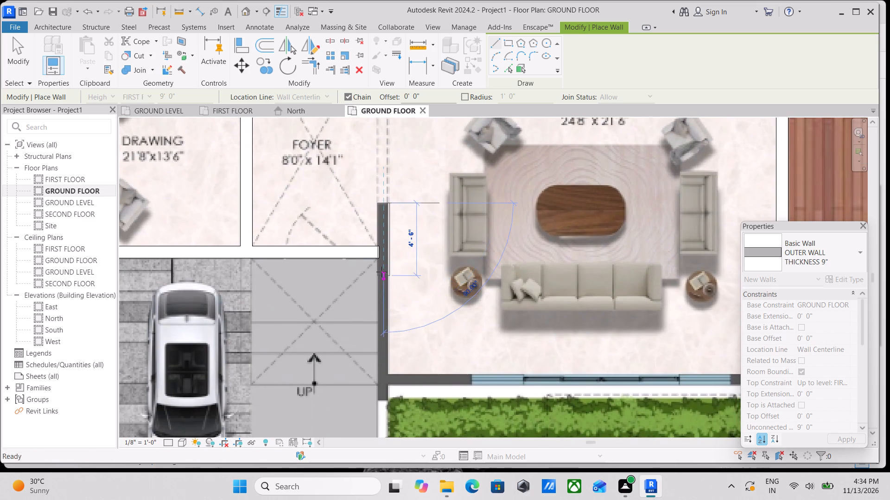
{"action": "middle_click_drag", "start_coordinate": [383, 364], "coordinate": [383, 276]}
{"action": "scroll", "coordinate": [382, 312], "scroll_direction": "up", "scroll_amount": 2}
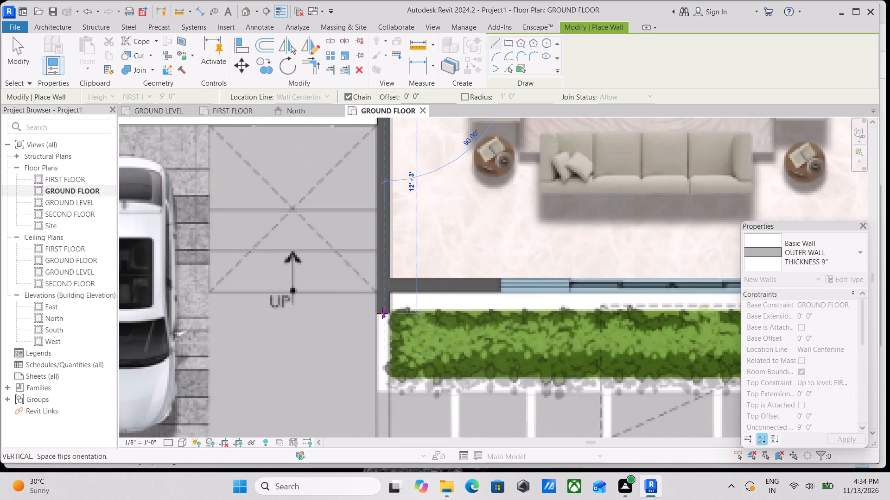
{"action": "scroll", "coordinate": [382, 313], "scroll_direction": "up", "scroll_amount": 2}
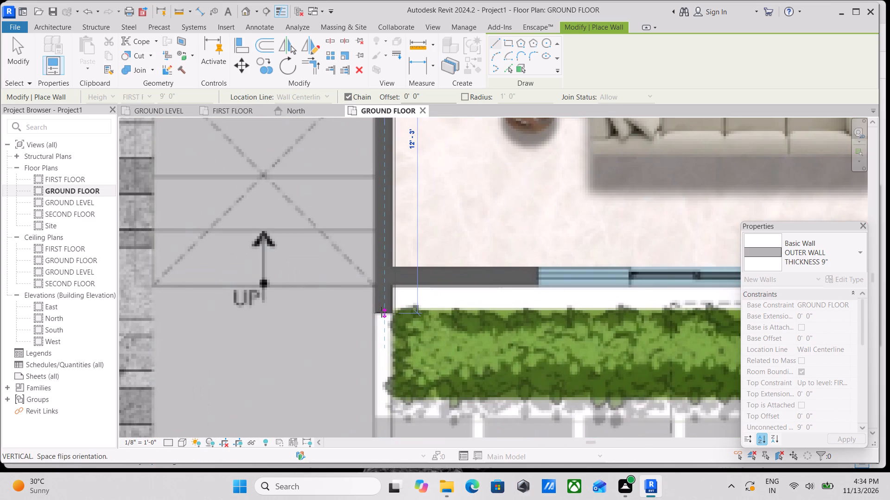
{"action": "left_click", "coordinate": [381, 312]}
{"action": "scroll", "coordinate": [381, 312], "scroll_direction": "down", "scroll_amount": 4}
{"action": "key", "text": "Escape"}
{"action": "scroll", "coordinate": [412, 288], "scroll_direction": "down", "scroll_amount": 3}
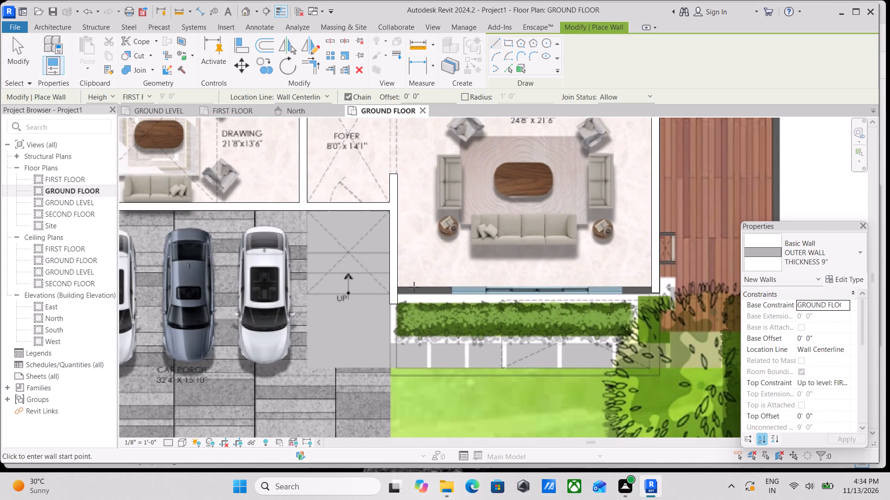
Draw an OUTER WALL THICKNESS 9" wall along the living lounge's planter side, from the deck-side wall to the foyer-side wall.
{"action": "middle_click_drag", "start_coordinate": [414, 287], "coordinate": [297, 324]}
{"action": "scroll", "coordinate": [537, 337], "scroll_direction": "up", "scroll_amount": 5}
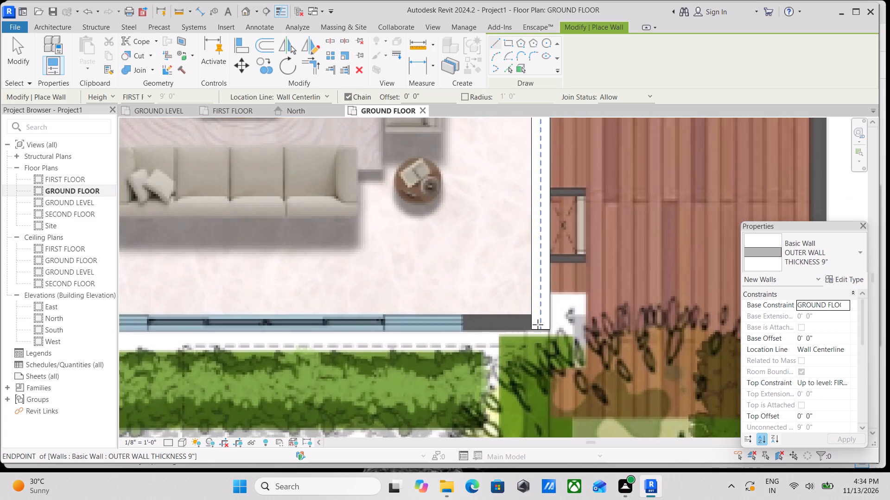
{"action": "scroll", "coordinate": [538, 325], "scroll_direction": "up", "scroll_amount": 5}
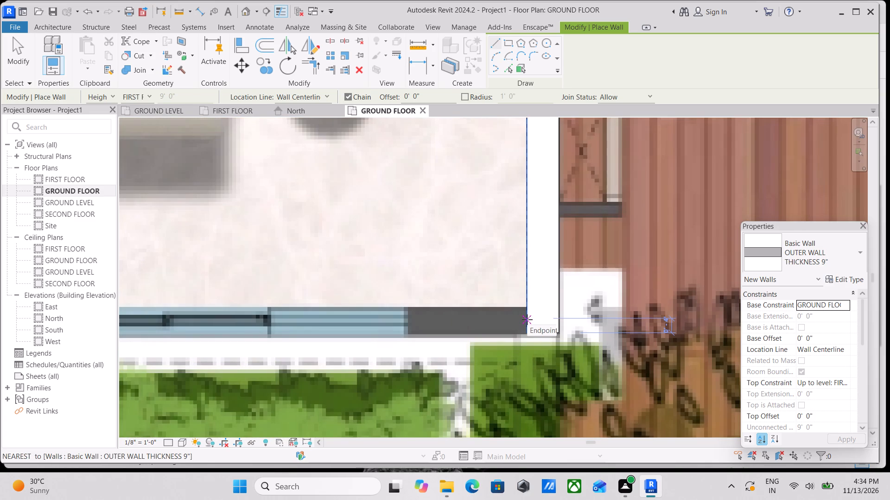
{"action": "left_click", "coordinate": [527, 319]}
{"action": "scroll", "coordinate": [460, 319], "scroll_direction": "down", "scroll_amount": 1}
{"action": "middle_click_drag", "start_coordinate": [460, 319], "coordinate": [568, 300]}
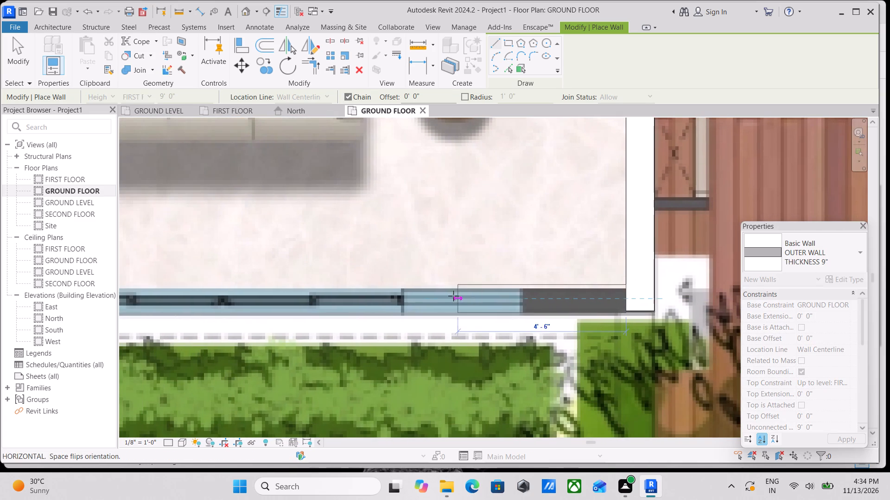
{"action": "middle_click_drag", "start_coordinate": [419, 296], "coordinate": [573, 287]}
{"action": "middle_click_drag", "start_coordinate": [407, 287], "coordinate": [592, 282]}
{"action": "middle_click_drag", "start_coordinate": [282, 294], "coordinate": [285, 297]}
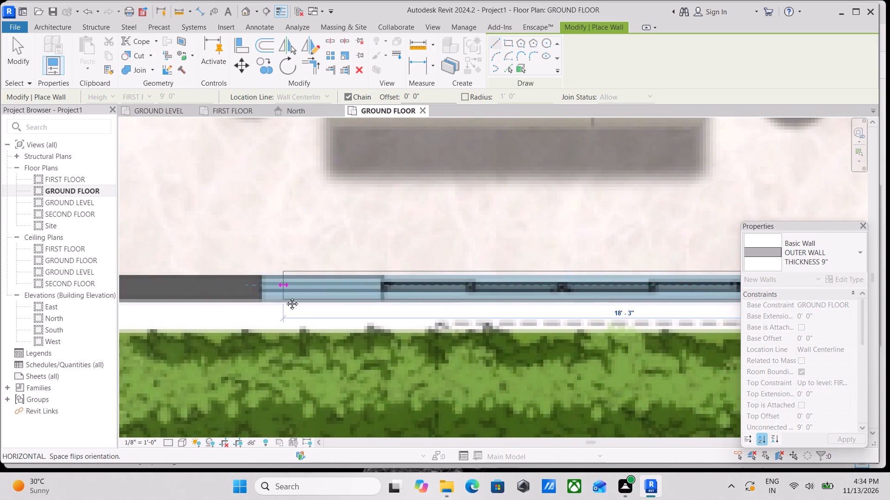
{"action": "middle_click_drag", "start_coordinate": [285, 297], "coordinate": [499, 298]}
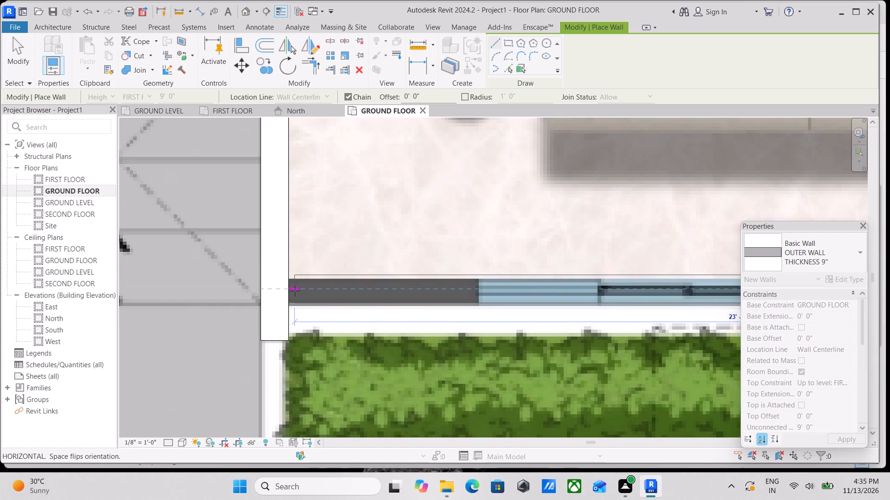
{"action": "left_click", "coordinate": [292, 293]}
{"action": "key", "text": "Escape"}
{"action": "key", "text": "Escape"}
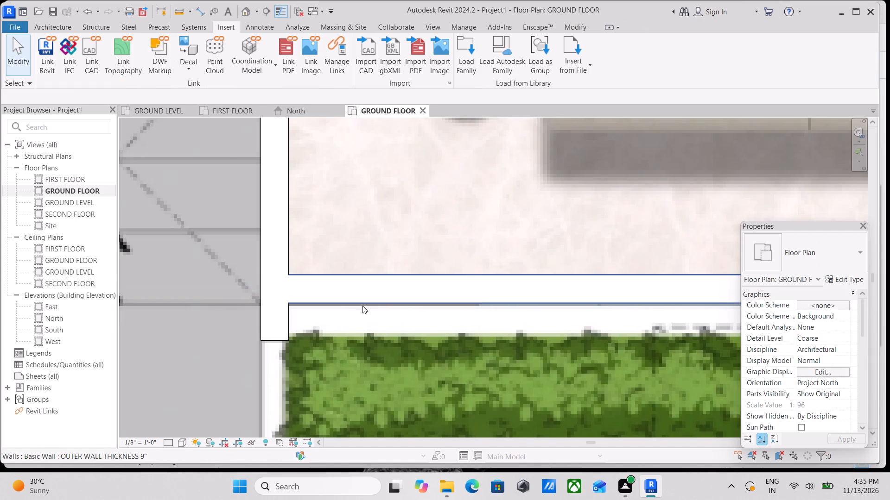
Nudge the living lounge's window-side wall slightly toward the planter to match the underlay.
{"action": "left_click", "coordinate": [364, 301]}
{"action": "key", "text": "Down"}
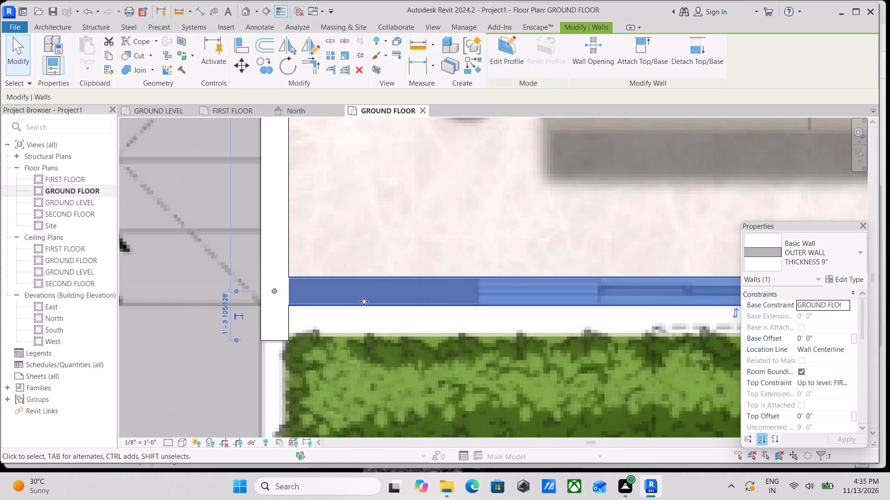
{"action": "key", "text": "Down"}
{"action": "key", "text": "Up"}
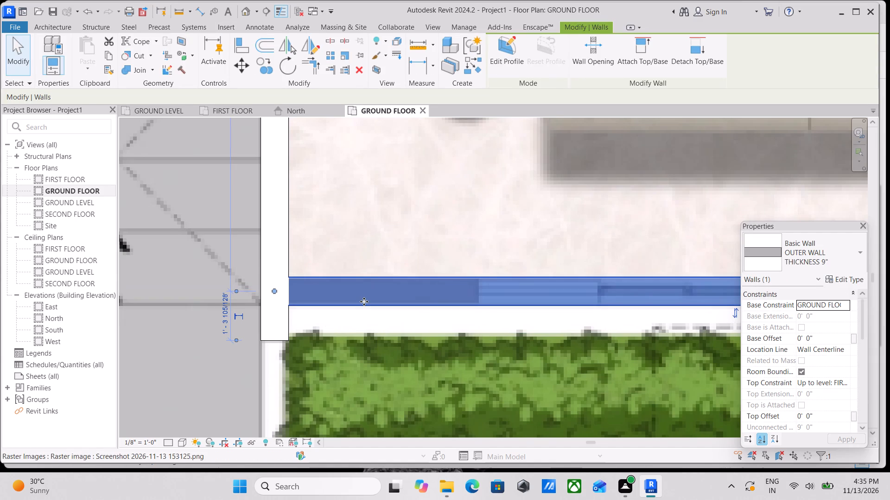
{"action": "key", "text": "Escape"}
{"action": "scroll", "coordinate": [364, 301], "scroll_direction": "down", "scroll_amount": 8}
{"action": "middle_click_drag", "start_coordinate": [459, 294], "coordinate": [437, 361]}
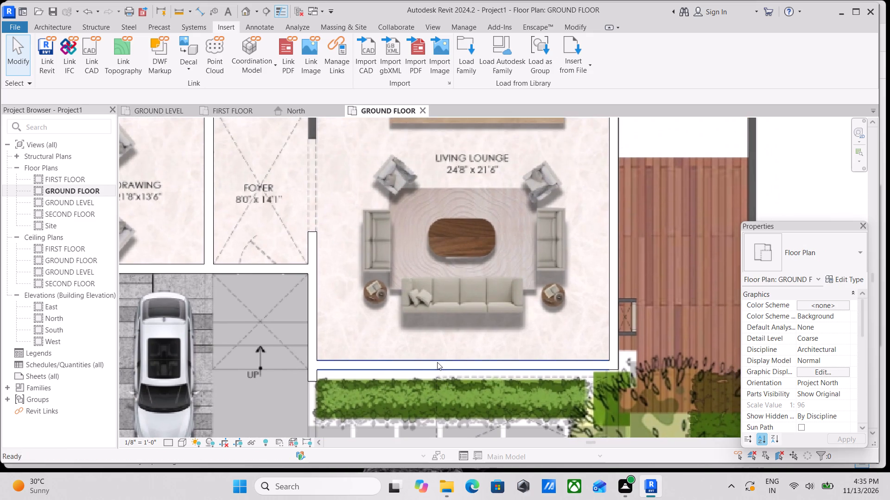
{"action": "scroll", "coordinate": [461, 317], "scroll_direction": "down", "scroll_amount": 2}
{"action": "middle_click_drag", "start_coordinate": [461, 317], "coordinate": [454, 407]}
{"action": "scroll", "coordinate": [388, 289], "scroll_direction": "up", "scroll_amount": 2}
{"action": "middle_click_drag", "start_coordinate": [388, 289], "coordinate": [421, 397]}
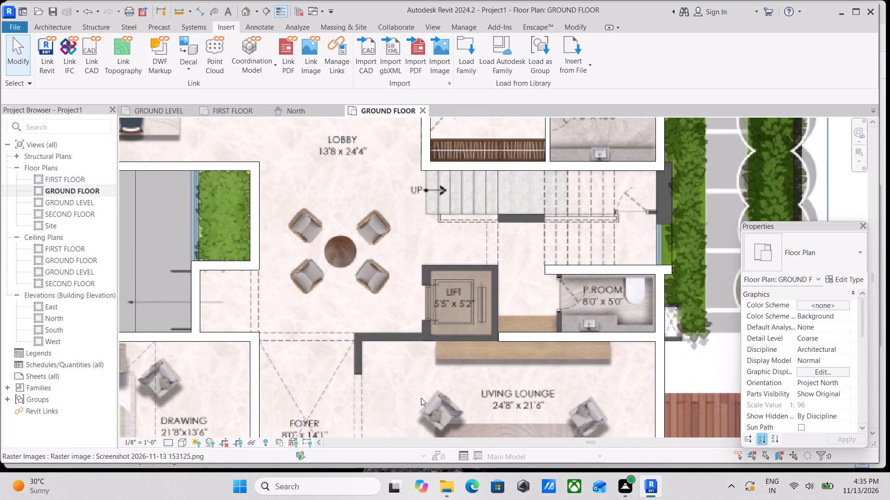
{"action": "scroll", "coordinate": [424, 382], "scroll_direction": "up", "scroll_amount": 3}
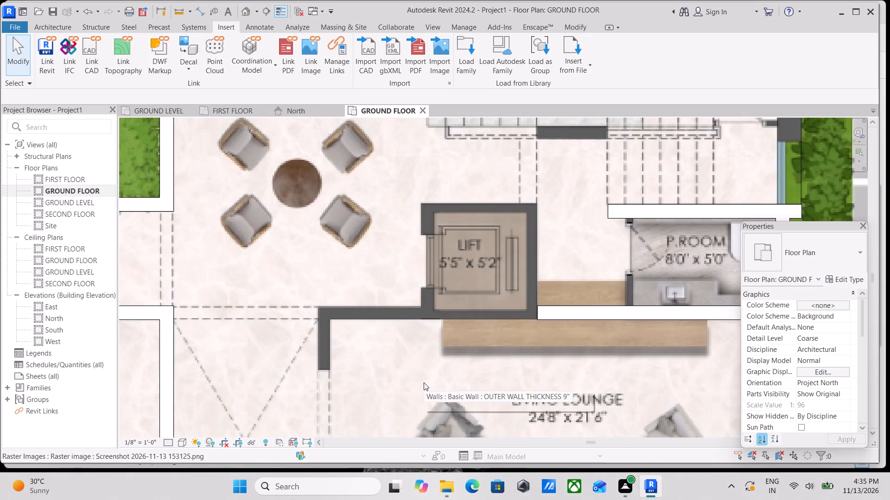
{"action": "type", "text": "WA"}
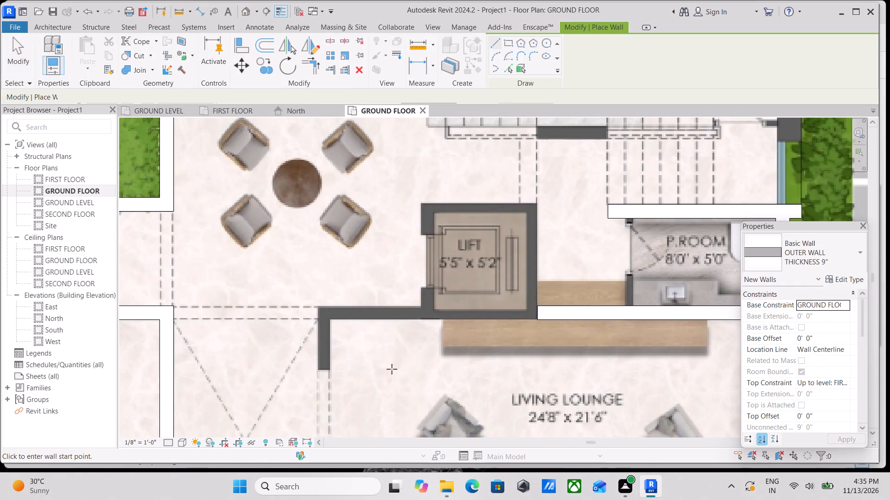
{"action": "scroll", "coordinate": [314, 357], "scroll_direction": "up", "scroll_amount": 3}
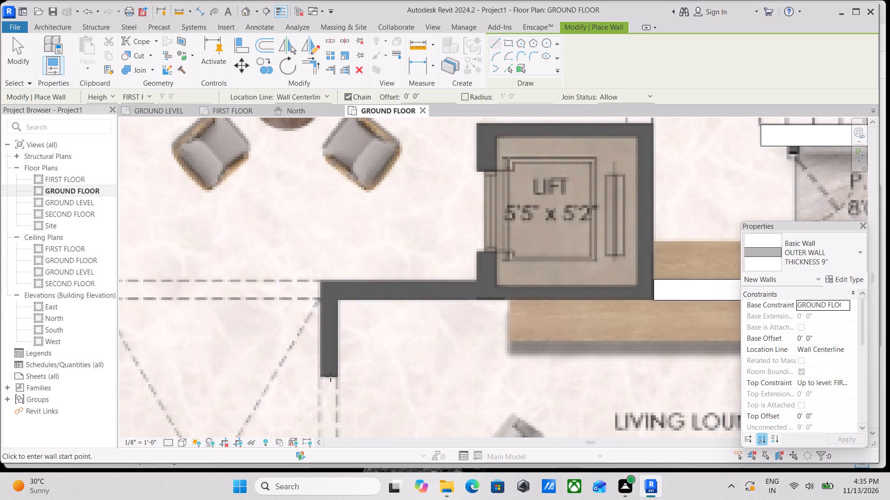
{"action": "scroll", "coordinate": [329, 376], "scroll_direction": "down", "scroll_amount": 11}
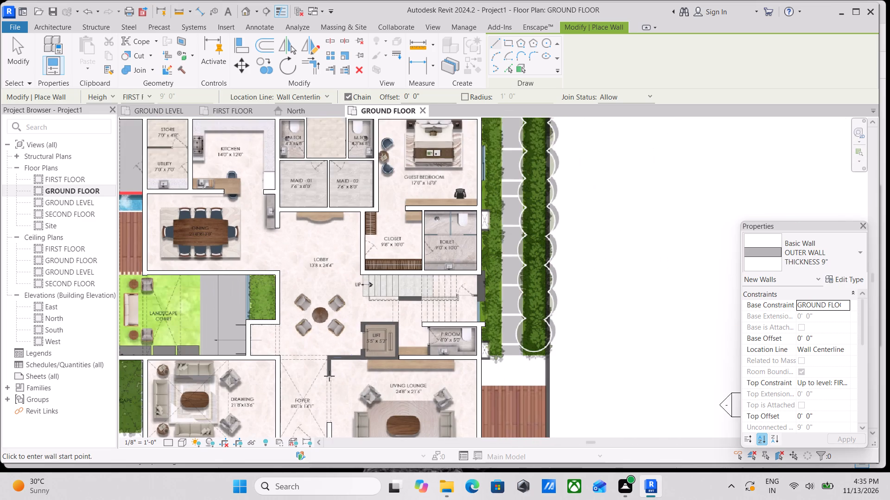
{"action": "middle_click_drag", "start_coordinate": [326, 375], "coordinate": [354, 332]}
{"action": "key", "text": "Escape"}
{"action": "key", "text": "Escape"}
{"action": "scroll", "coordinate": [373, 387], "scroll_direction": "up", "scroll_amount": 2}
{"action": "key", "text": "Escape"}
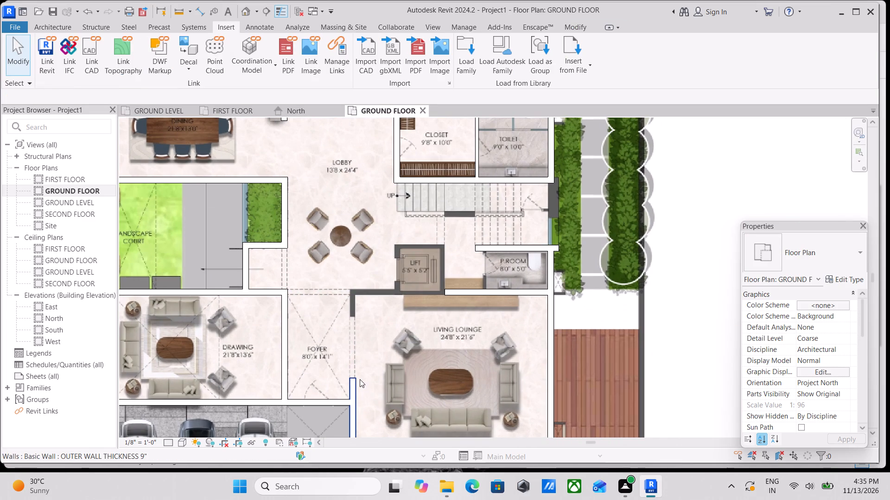
Stretch the foyer–lounge wall's end across the opening to the underlay wall that runs beside the lift.
{"action": "left_click", "coordinate": [354, 381]}
{"action": "middle_click_drag", "start_coordinate": [405, 369], "coordinate": [405, 391]}
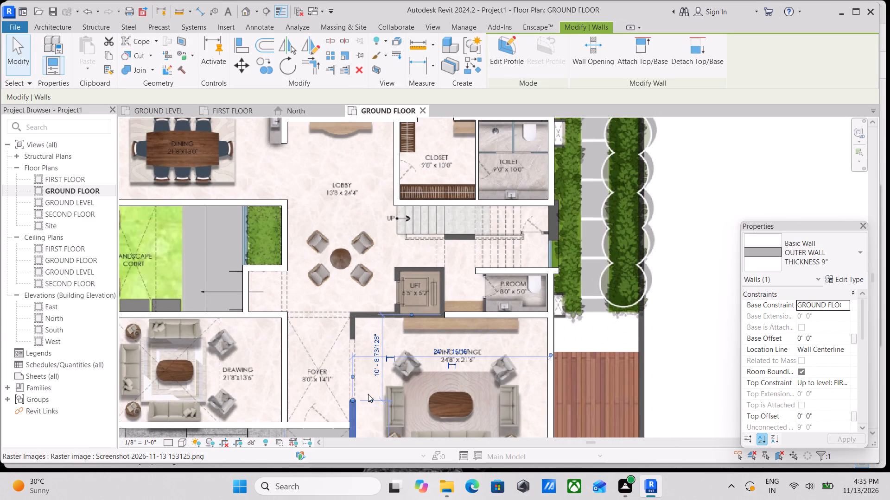
{"action": "left_click_drag", "start_coordinate": [353, 398], "coordinate": [353, 371]}
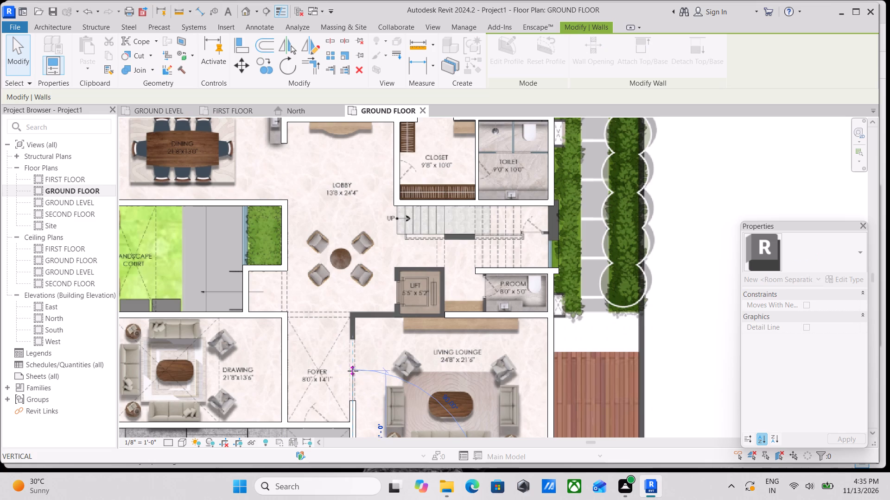
{"action": "left_click_drag", "start_coordinate": [353, 371], "coordinate": [353, 322]}
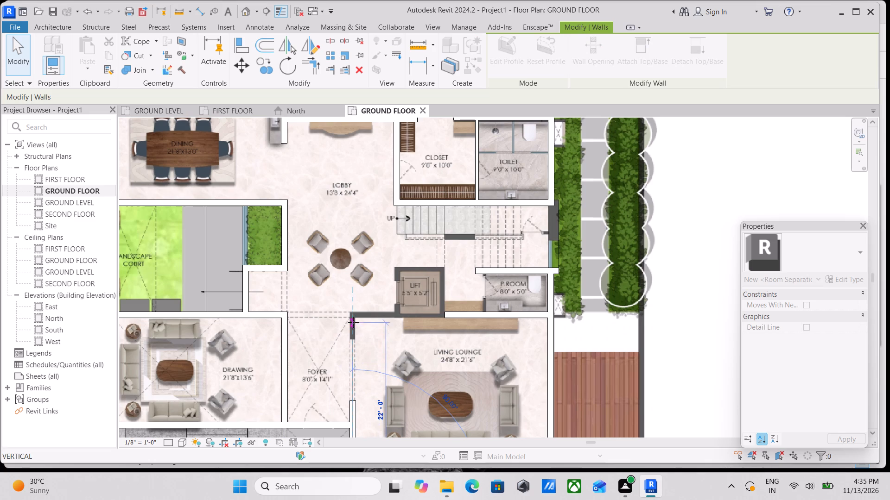
{"action": "left_click_drag", "start_coordinate": [353, 322], "coordinate": [354, 318]}
{"action": "scroll", "coordinate": [376, 334], "scroll_direction": "up", "scroll_amount": 1}
{"action": "middle_click_drag", "start_coordinate": [376, 334], "coordinate": [378, 405]}
{"action": "key", "text": "Escape"}
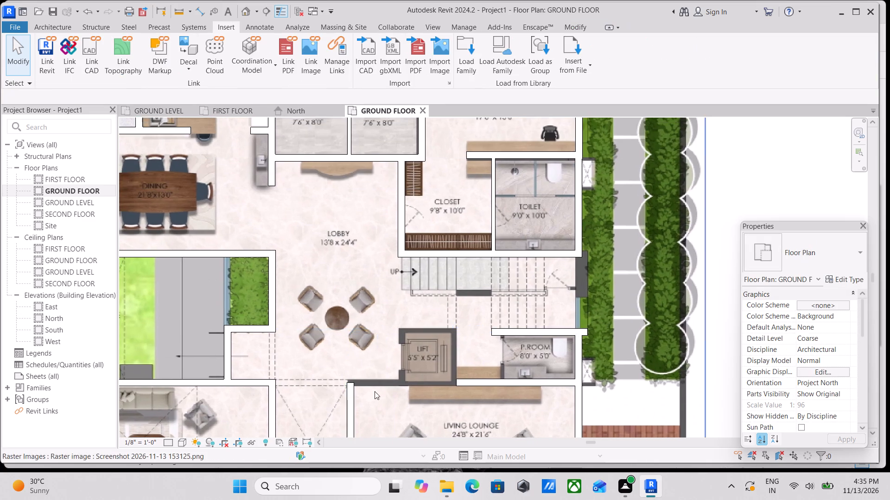
Extend the foyer–lounge wall's end slightly further to the lobby-side face of the underlay corner.
{"action": "scroll", "coordinate": [370, 385], "scroll_direction": "up", "scroll_amount": 7}
{"action": "scroll", "coordinate": [330, 382], "scroll_direction": "up", "scroll_amount": 2}
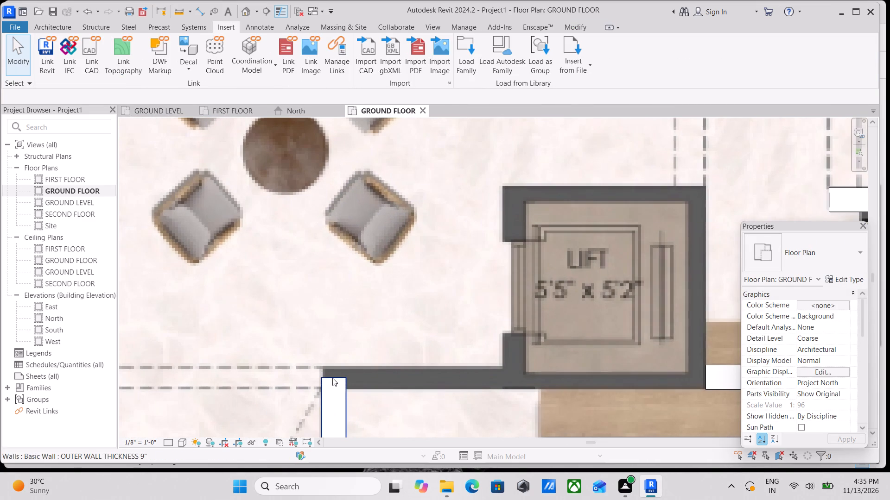
{"action": "left_click", "coordinate": [332, 378]}
{"action": "left_click_drag", "start_coordinate": [332, 375], "coordinate": [333, 369]}
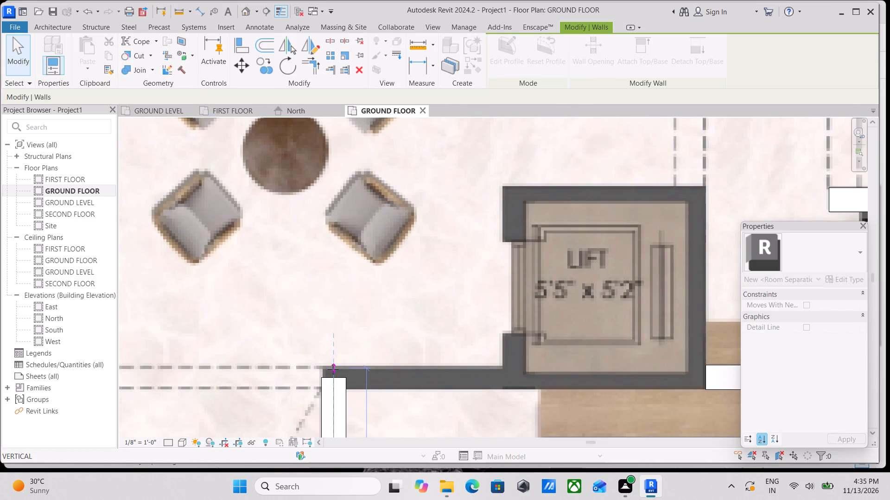
{"action": "left_click_drag", "start_coordinate": [333, 369], "coordinate": [333, 369]}
{"action": "scroll", "coordinate": [333, 369], "scroll_direction": "down", "scroll_amount": 3}
{"action": "key", "text": "Escape"}
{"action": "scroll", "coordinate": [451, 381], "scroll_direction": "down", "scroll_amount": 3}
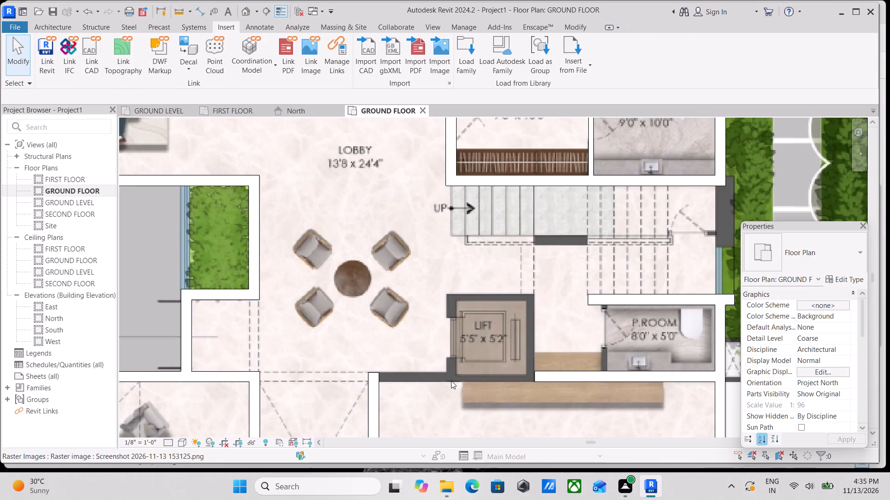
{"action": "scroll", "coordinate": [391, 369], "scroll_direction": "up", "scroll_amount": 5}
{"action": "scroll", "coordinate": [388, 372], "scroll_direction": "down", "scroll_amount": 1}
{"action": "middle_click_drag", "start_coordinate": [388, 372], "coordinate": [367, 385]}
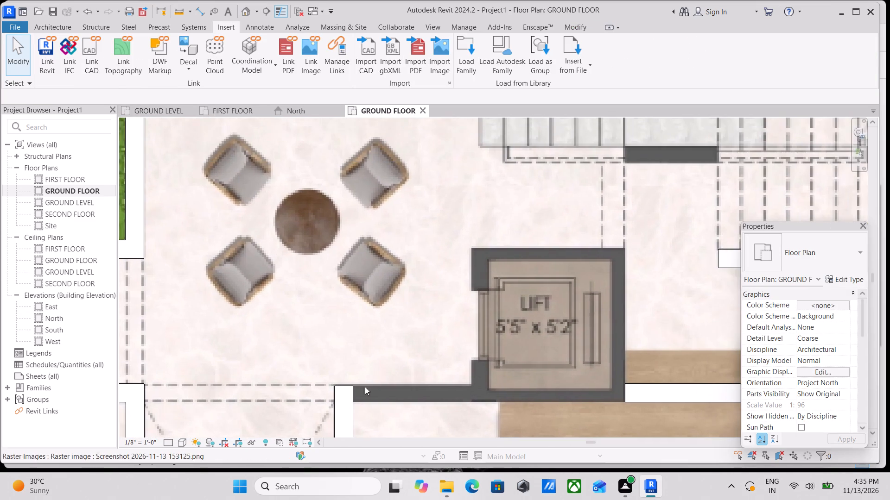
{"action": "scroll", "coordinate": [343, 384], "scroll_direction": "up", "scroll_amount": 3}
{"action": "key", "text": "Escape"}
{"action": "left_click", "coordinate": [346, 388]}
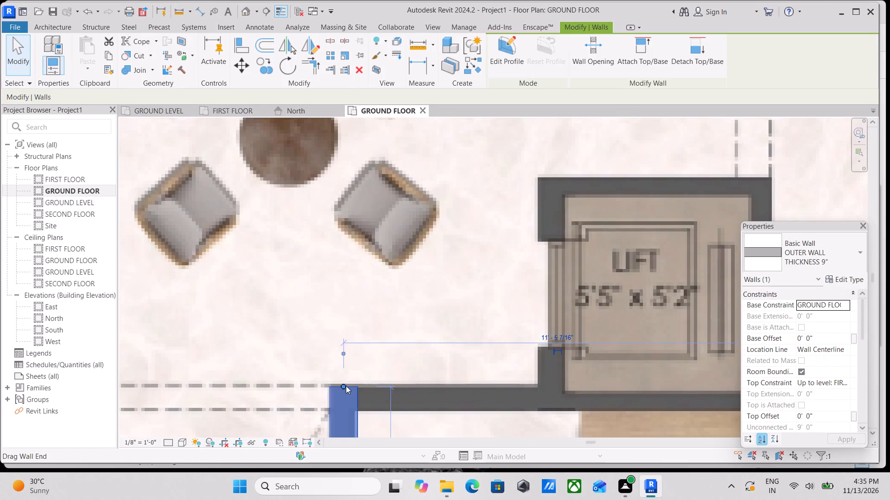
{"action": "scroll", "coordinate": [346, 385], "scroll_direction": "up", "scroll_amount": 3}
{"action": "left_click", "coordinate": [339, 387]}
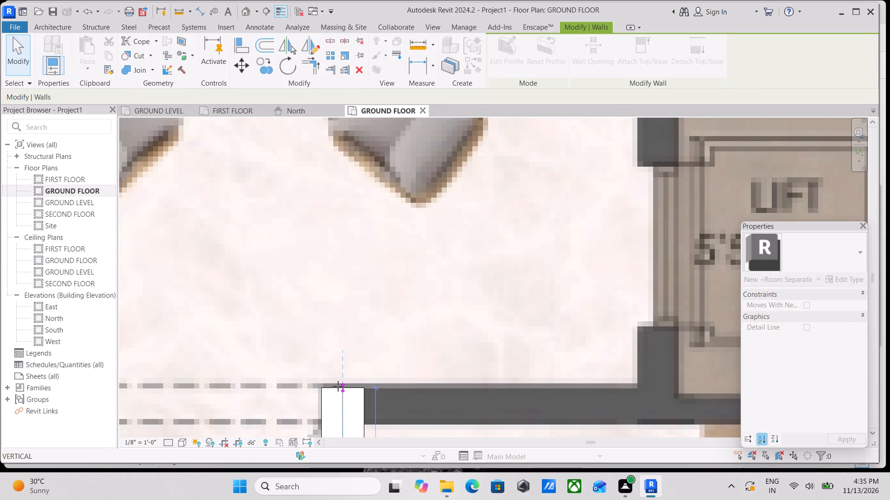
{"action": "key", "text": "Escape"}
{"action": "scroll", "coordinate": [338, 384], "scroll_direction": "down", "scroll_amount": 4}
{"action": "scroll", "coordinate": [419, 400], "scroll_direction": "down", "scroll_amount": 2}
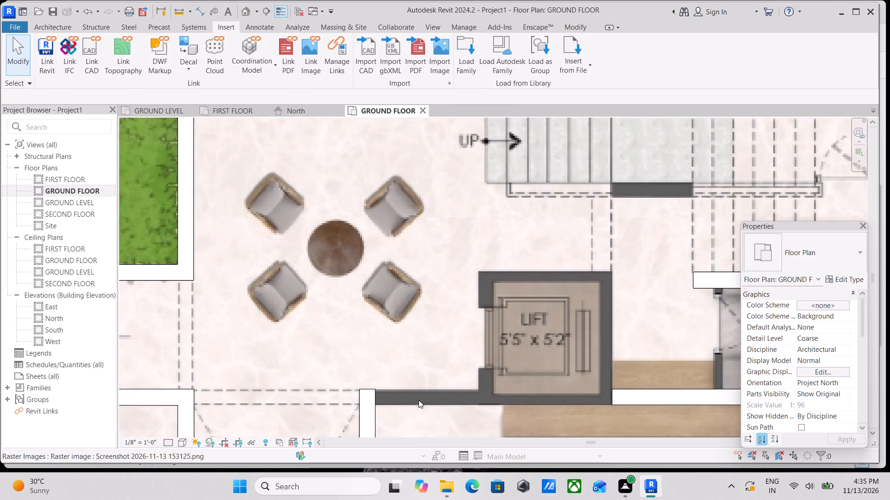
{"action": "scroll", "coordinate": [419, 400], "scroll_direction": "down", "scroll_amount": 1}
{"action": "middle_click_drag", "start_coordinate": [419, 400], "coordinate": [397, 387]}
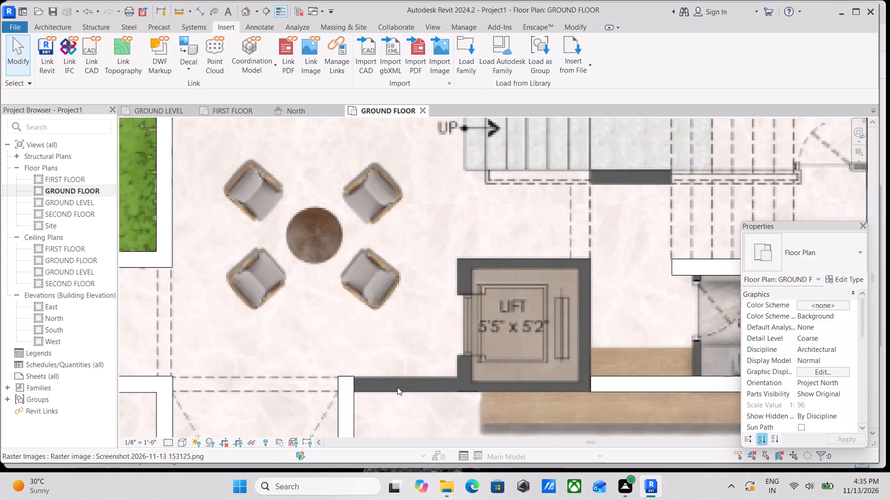
Draw an OUTER WALL THICKNESS 9" wall about 4'-11" long from the foyer–lounge wall's end to the lift's near corner.
{"action": "type", "text": "WA"}
{"action": "scroll", "coordinate": [424, 380], "scroll_direction": "up", "scroll_amount": 3}
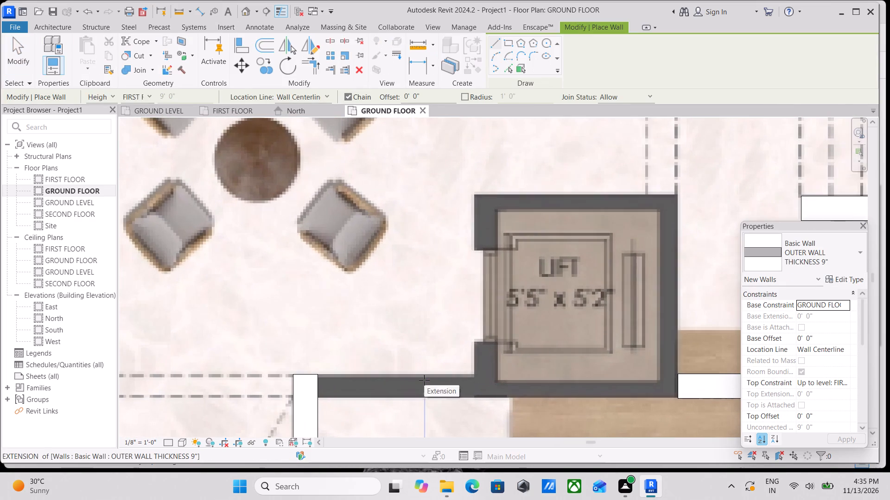
{"action": "scroll", "coordinate": [424, 380], "scroll_direction": "down", "scroll_amount": 3}
{"action": "scroll", "coordinate": [306, 415], "scroll_direction": "up", "scroll_amount": 2}
{"action": "scroll", "coordinate": [372, 385], "scroll_direction": "up", "scroll_amount": 1}
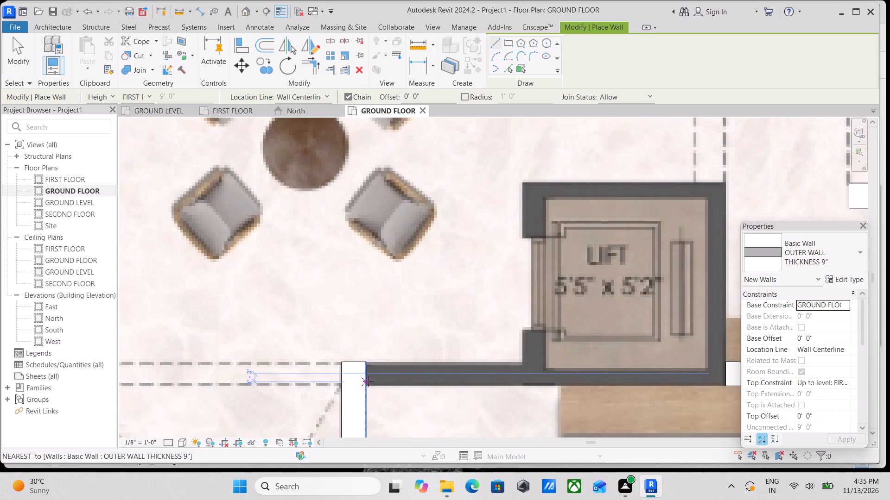
{"action": "scroll", "coordinate": [373, 374], "scroll_direction": "down", "scroll_amount": 5}
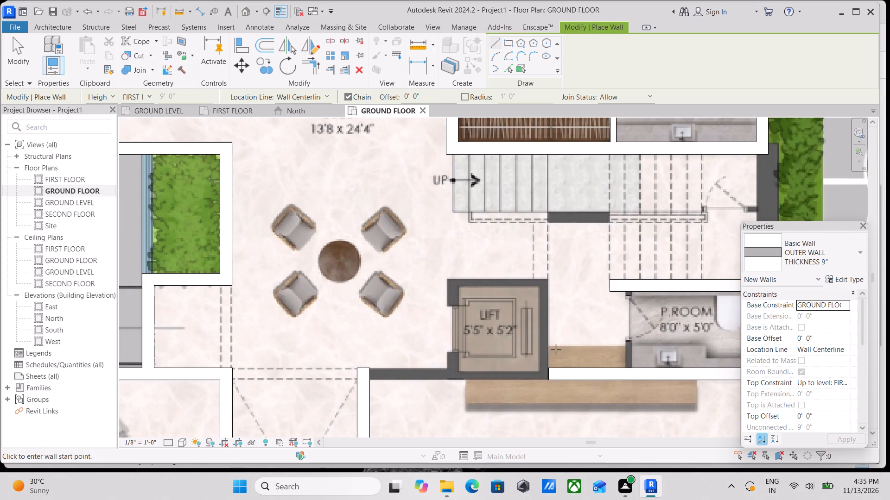
{"action": "scroll", "coordinate": [480, 365], "scroll_direction": "up", "scroll_amount": 2}
{"action": "middle_click_drag", "start_coordinate": [461, 372], "coordinate": [405, 387]}
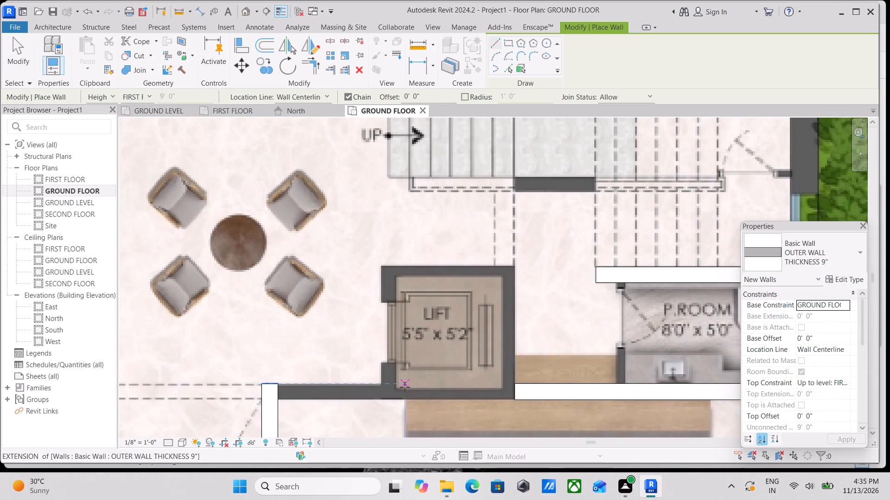
{"action": "scroll", "coordinate": [405, 387], "scroll_direction": "down", "scroll_amount": 2}
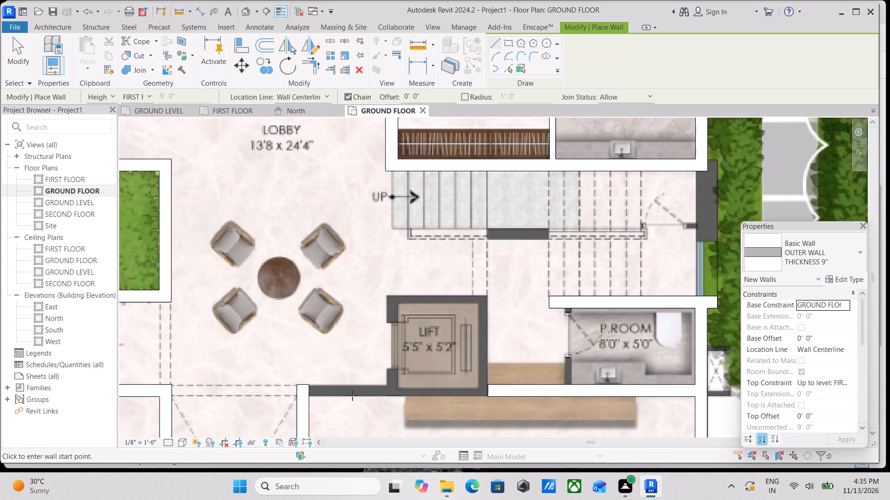
{"action": "scroll", "coordinate": [351, 395], "scroll_direction": "down", "scroll_amount": 3}
{"action": "scroll", "coordinate": [324, 381], "scroll_direction": "up", "scroll_amount": 5}
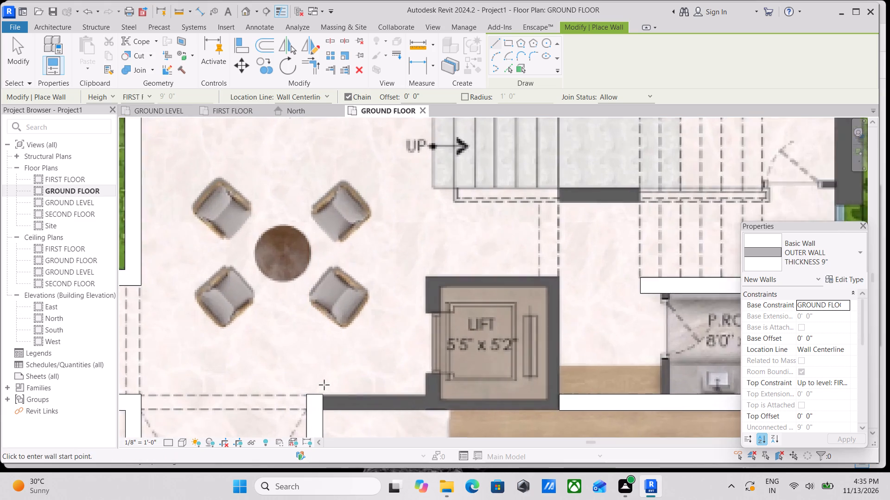
{"action": "scroll", "coordinate": [324, 385], "scroll_direction": "up", "scroll_amount": 1}
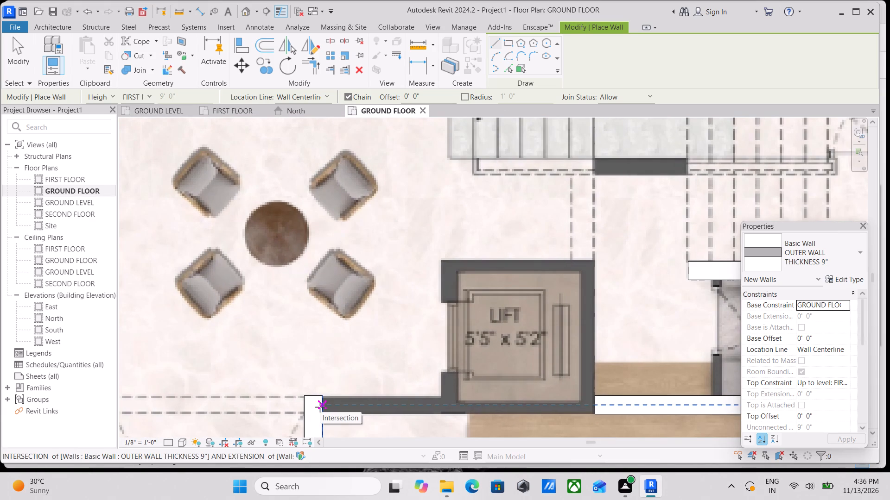
{"action": "left_click", "coordinate": [320, 407]}
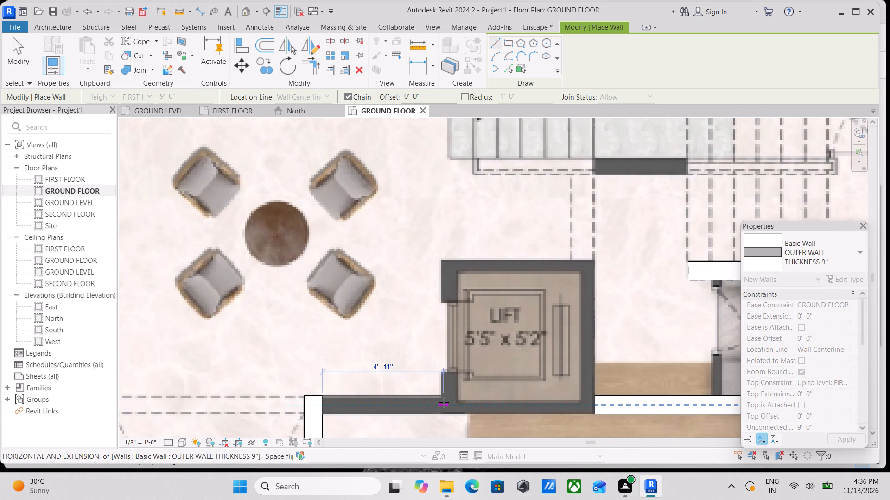
{"action": "left_click", "coordinate": [444, 402]}
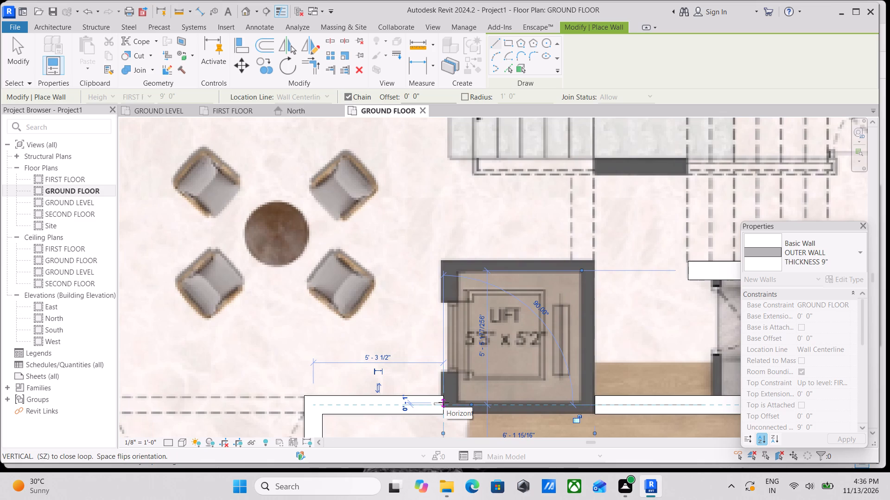
{"action": "key", "text": "Escape"}
{"action": "scroll", "coordinate": [444, 402], "scroll_direction": "down", "scroll_amount": 8}
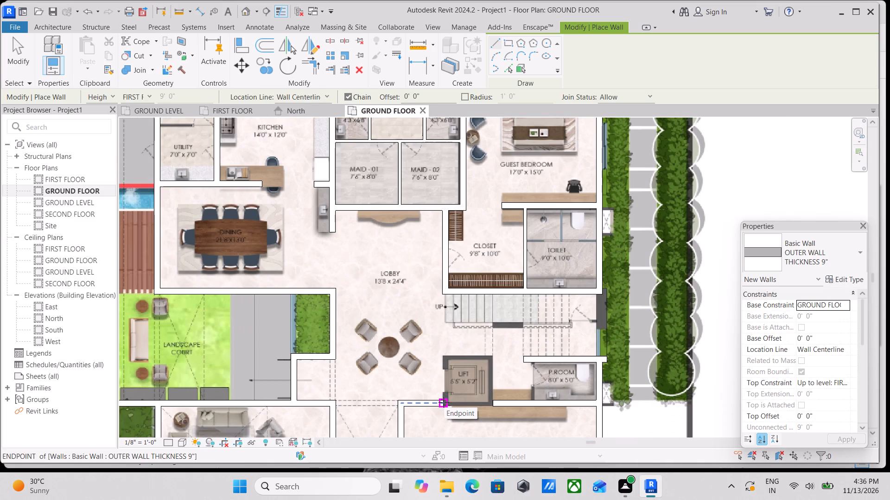
{"action": "scroll", "coordinate": [455, 397], "scroll_direction": "down", "scroll_amount": 3}
{"action": "key", "text": "Escape"}
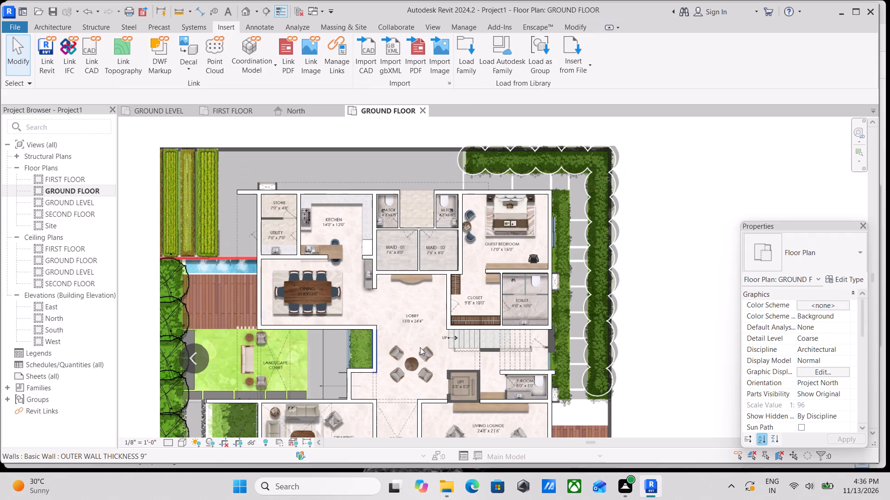
Examine the walls around the living lounge and its planter side against the underlay.
{"action": "scroll", "coordinate": [450, 338], "scroll_direction": "down", "scroll_amount": 2}
{"action": "middle_click_drag", "start_coordinate": [450, 338], "coordinate": [409, 317]}
{"action": "middle_click_drag", "start_coordinate": [455, 304], "coordinate": [369, 276]}
{"action": "scroll", "coordinate": [455, 363], "scroll_direction": "down", "scroll_amount": 2}
{"action": "middle_click_drag", "start_coordinate": [450, 356], "coordinate": [455, 272]}
{"action": "scroll", "coordinate": [398, 314], "scroll_direction": "up", "scroll_amount": 3}
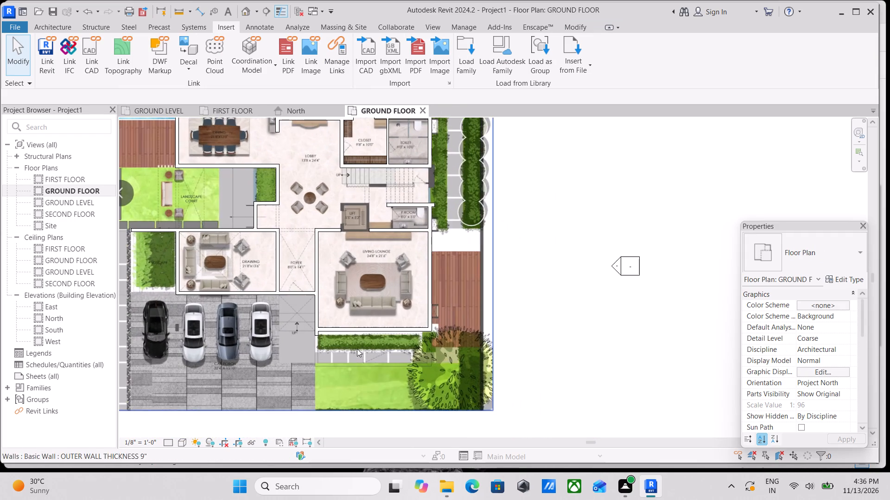
{"action": "scroll", "coordinate": [357, 349], "scroll_direction": "up", "scroll_amount": 3}
{"action": "scroll", "coordinate": [301, 380], "scroll_direction": "up", "scroll_amount": 7}
{"action": "scroll", "coordinate": [309, 366], "scroll_direction": "down", "scroll_amount": 2}
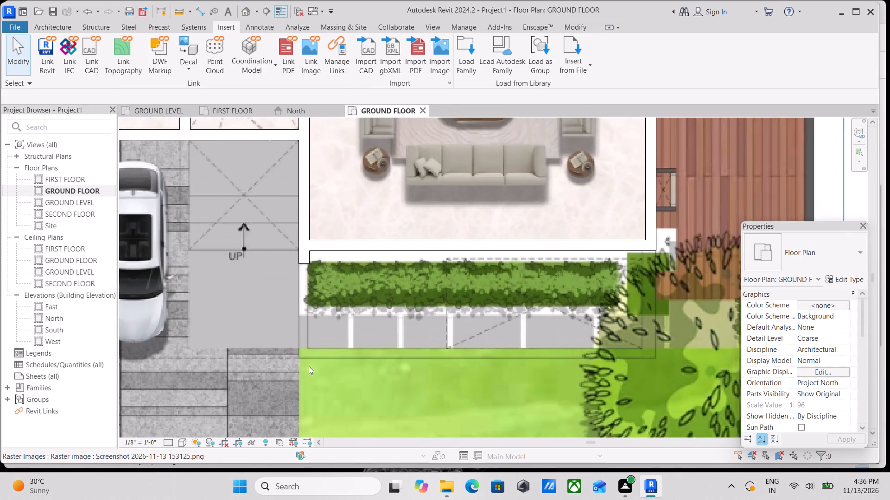
{"action": "scroll", "coordinate": [309, 366], "scroll_direction": "down", "scroll_amount": 1}
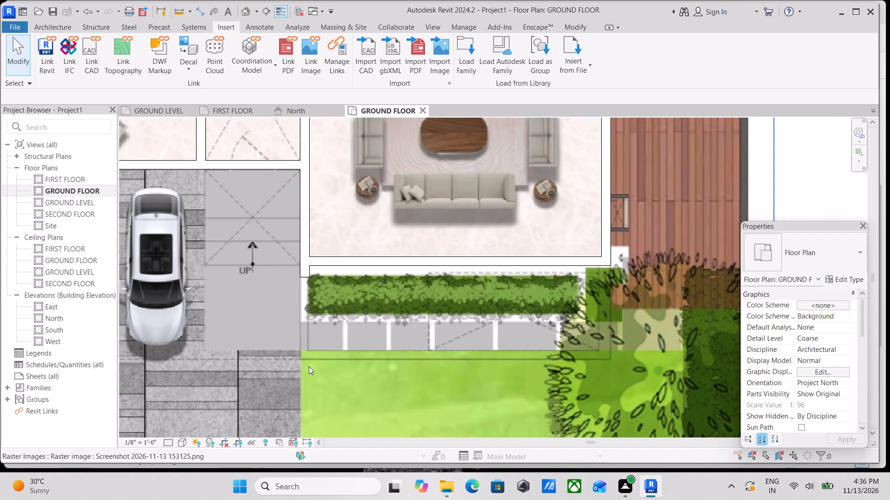
{"action": "scroll", "coordinate": [177, 293], "scroll_direction": "down", "scroll_amount": 2}
{"action": "scroll", "coordinate": [321, 317], "scroll_direction": "down", "scroll_amount": 2}
{"action": "scroll", "coordinate": [420, 315], "scroll_direction": "down", "scroll_amount": 1}
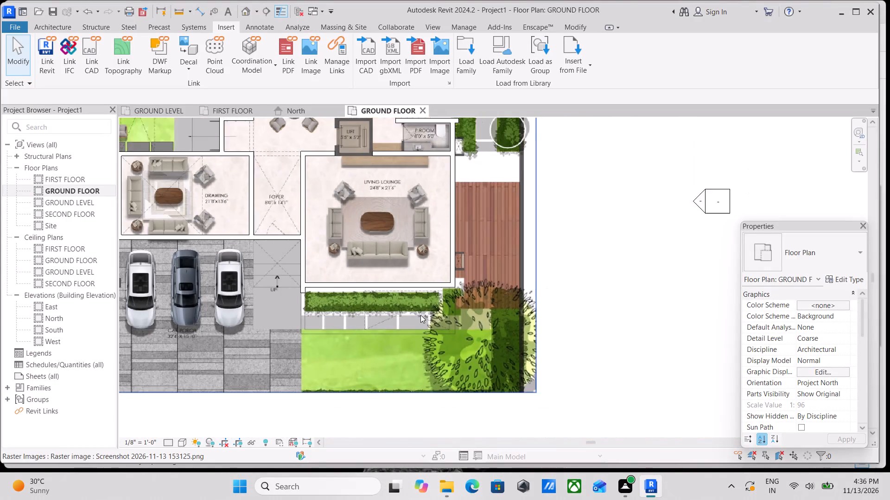
Draw an INNER WALL 4.5" partition between STORE and UTILITY, spanning from the outer wall's inner face to the kitchen-side wall.
{"action": "middle_click_drag", "start_coordinate": [420, 315], "coordinate": [531, 419]}
{"action": "middle_click_drag", "start_coordinate": [318, 318], "coordinate": [410, 430]}
{"action": "middle_click_drag", "start_coordinate": [509, 284], "coordinate": [456, 353]}
{"action": "scroll", "coordinate": [451, 392], "scroll_direction": "up", "scroll_amount": 2}
{"action": "middle_click_drag", "start_coordinate": [393, 336], "coordinate": [452, 444]}
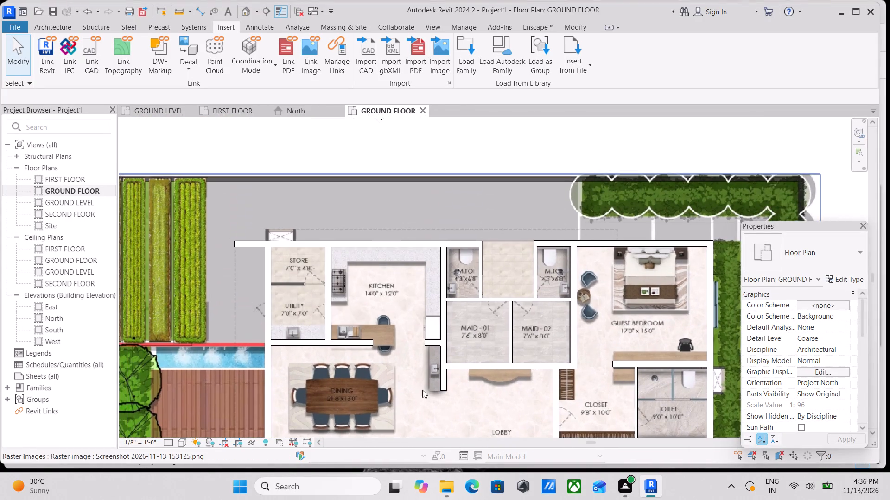
{"action": "scroll", "coordinate": [340, 301], "scroll_direction": "up", "scroll_amount": 3}
{"action": "scroll", "coordinate": [260, 318], "scroll_direction": "up", "scroll_amount": 2}
{"action": "middle_click_drag", "start_coordinate": [260, 318], "coordinate": [277, 381]}
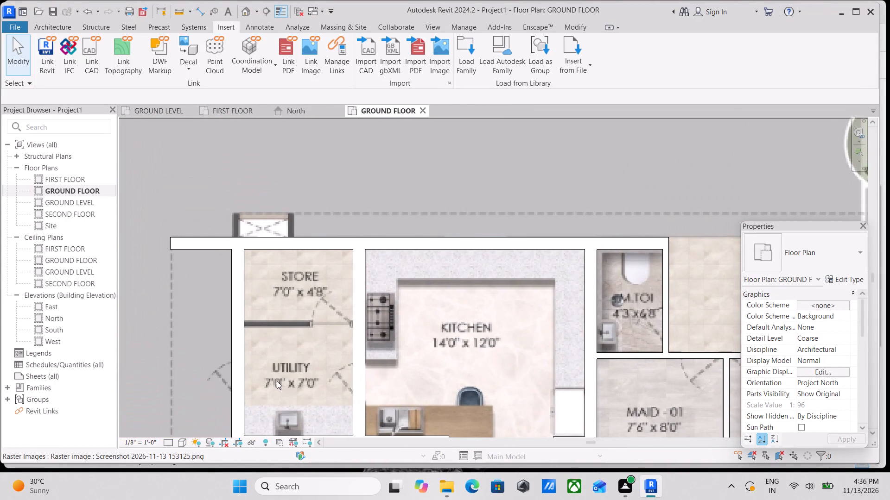
{"action": "type", "text": "WA"}
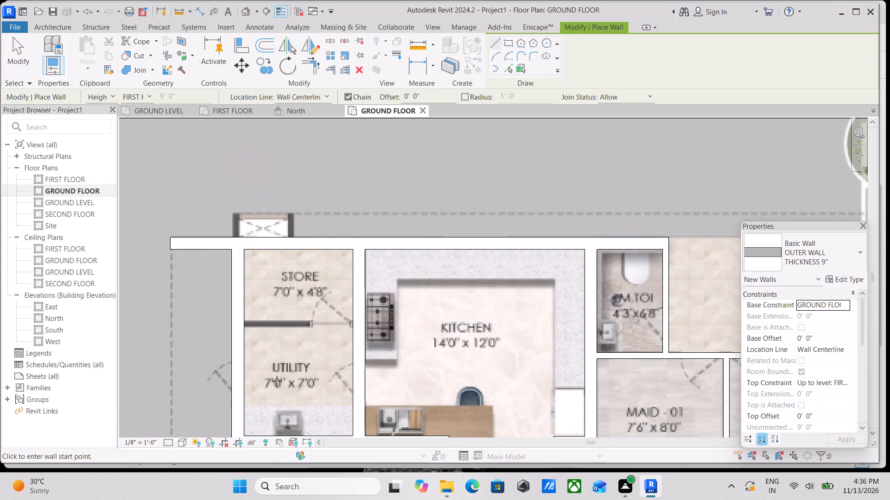
{"action": "left_click", "coordinate": [845, 268]}
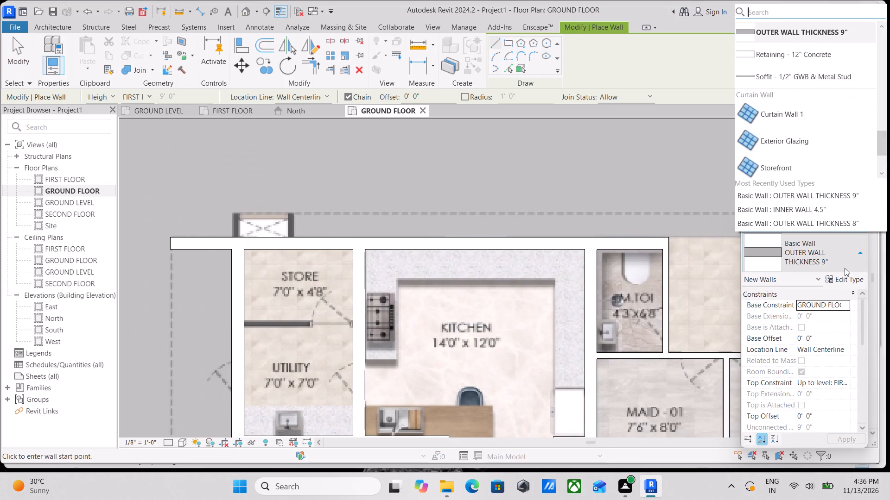
{"action": "scroll", "coordinate": [797, 84], "scroll_direction": "up", "scroll_amount": 3}
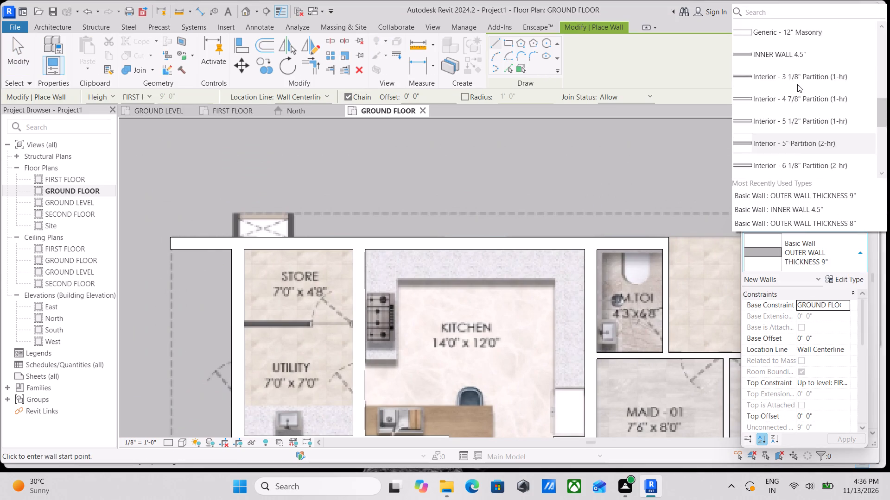
{"action": "scroll", "coordinate": [797, 84], "scroll_direction": "up", "scroll_amount": 6}
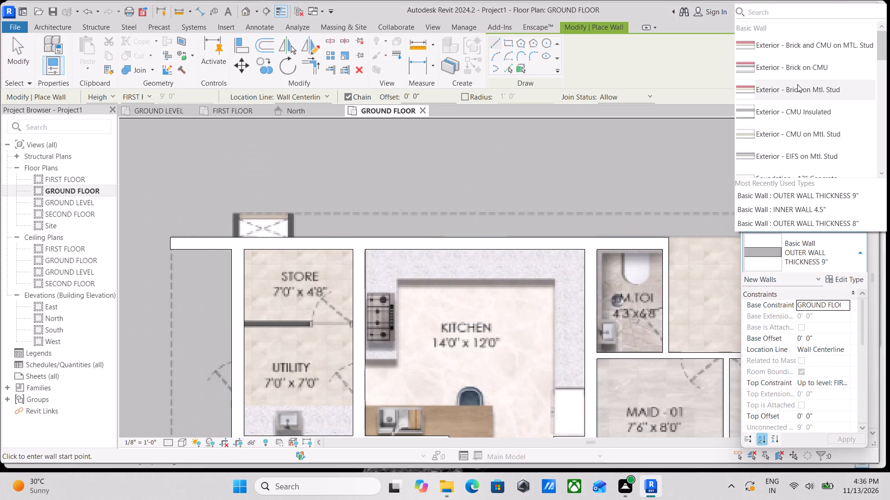
{"action": "scroll", "coordinate": [797, 84], "scroll_direction": "up", "scroll_amount": 3}
{"action": "scroll", "coordinate": [797, 84], "scroll_direction": "down", "scroll_amount": 3}
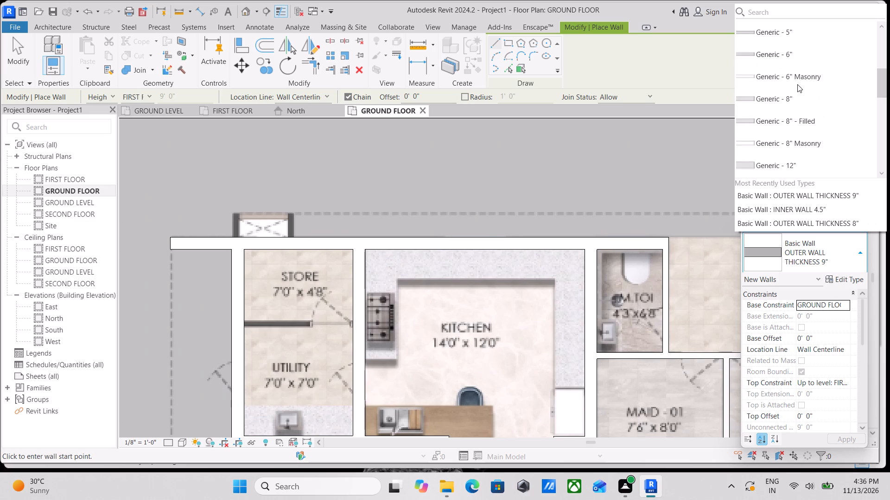
{"action": "scroll", "coordinate": [797, 84], "scroll_direction": "down", "scroll_amount": 1}
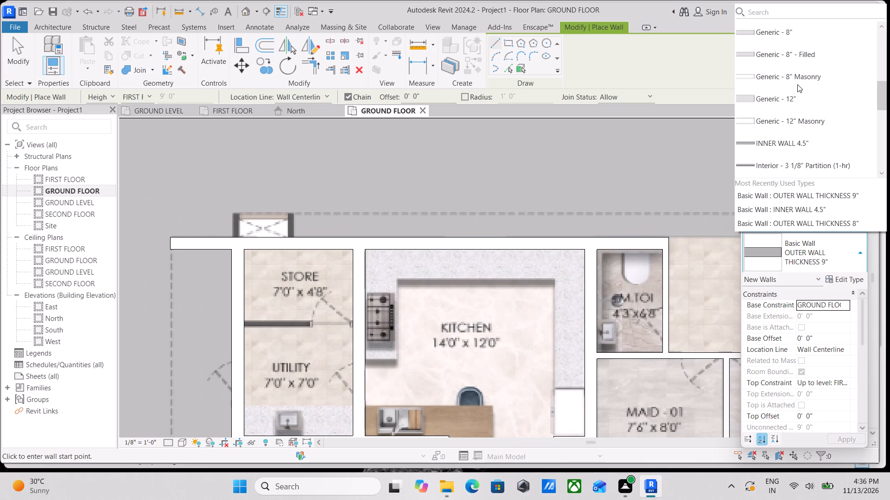
{"action": "left_click", "coordinate": [799, 146]}
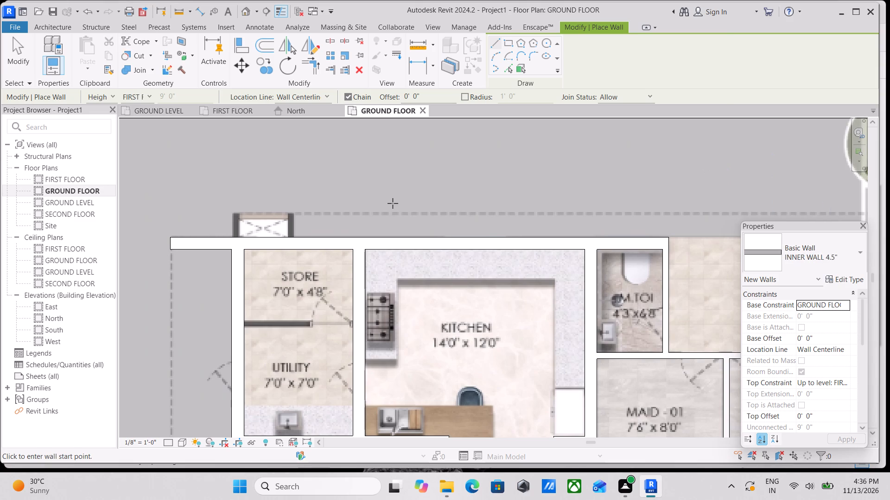
{"action": "scroll", "coordinate": [208, 338], "scroll_direction": "up", "scroll_amount": 3}
{"action": "scroll", "coordinate": [270, 306], "scroll_direction": "up", "scroll_amount": 8}
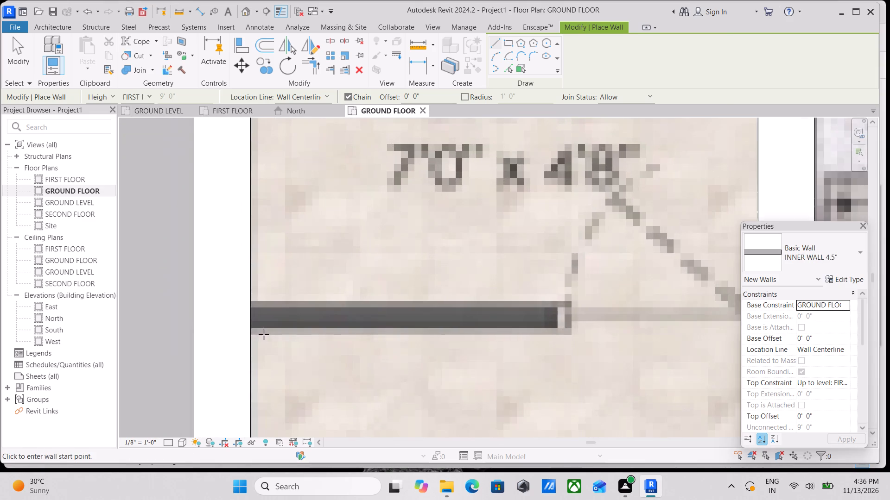
{"action": "scroll", "coordinate": [245, 313], "scroll_direction": "up", "scroll_amount": 3}
{"action": "left_click", "coordinate": [252, 319]}
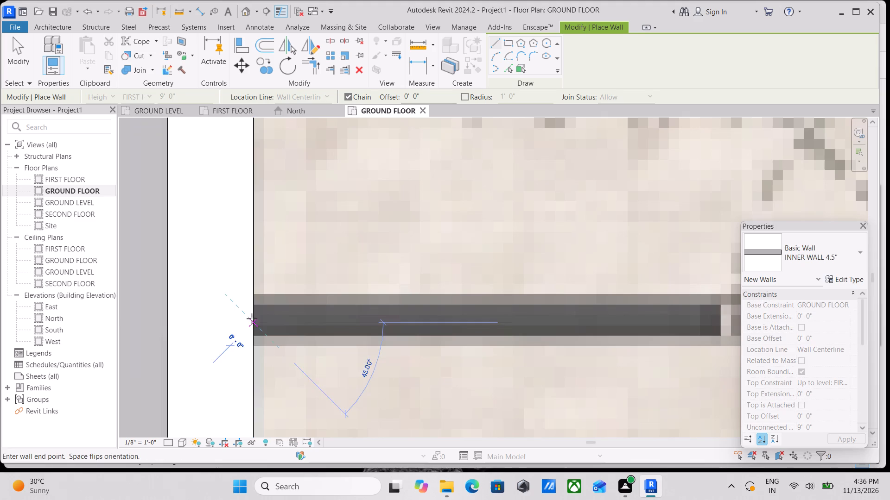
{"action": "scroll", "coordinate": [477, 325], "scroll_direction": "down", "scroll_amount": 1}
{"action": "middle_click_drag", "start_coordinate": [477, 325], "coordinate": [289, 323]}
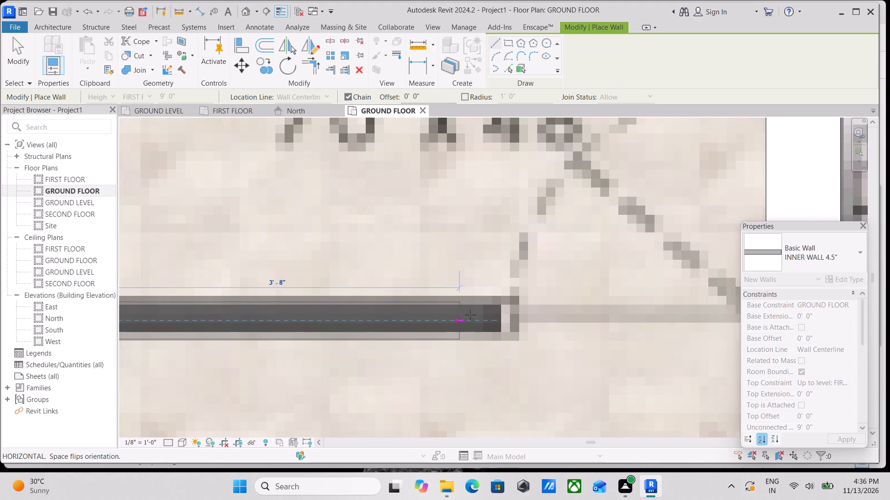
{"action": "scroll", "coordinate": [531, 312], "scroll_direction": "down", "scroll_amount": 1}
{"action": "middle_click_drag", "start_coordinate": [531, 312], "coordinate": [434, 318]}
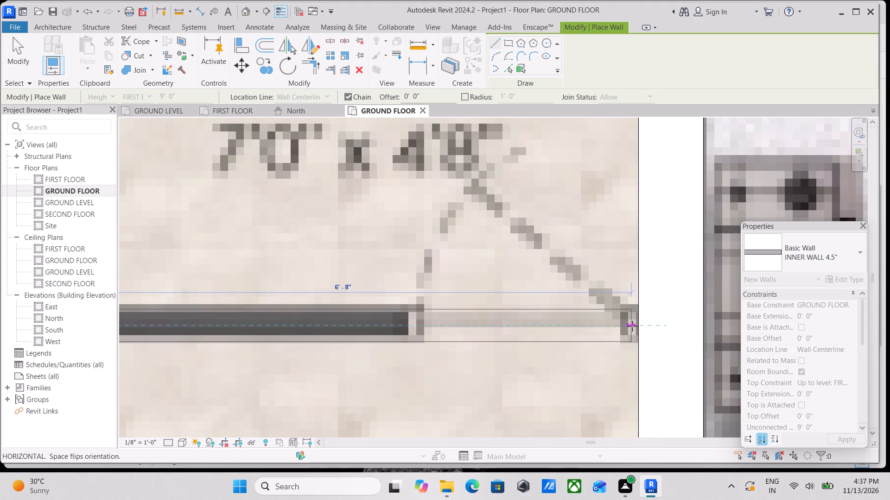
{"action": "left_click", "coordinate": [637, 326]}
{"action": "key", "text": "Escape"}
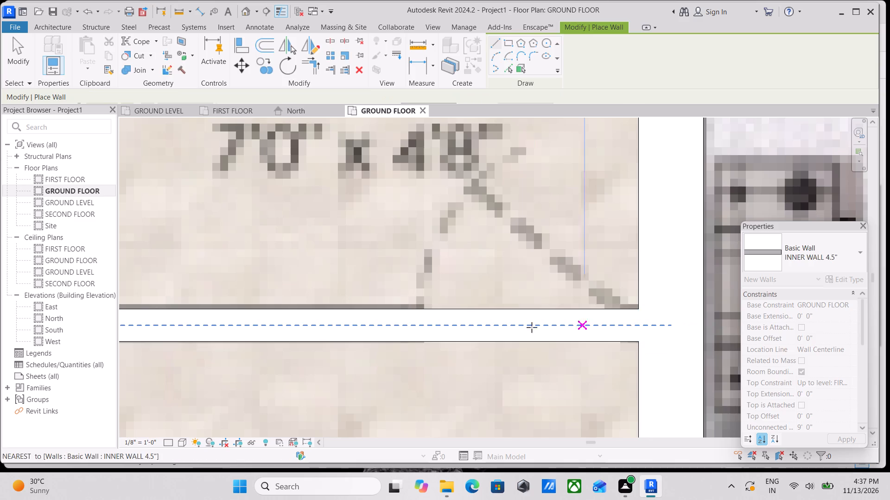
{"action": "key", "text": "Escape"}
Nudge the STORE–UTILITY partition toward STORE and slightly back toward UTILITY to match the underlay.
{"action": "left_click", "coordinate": [430, 311]}
{"action": "scroll", "coordinate": [430, 311], "scroll_direction": "down", "scroll_amount": 4}
{"action": "middle_click_drag", "start_coordinate": [430, 311], "coordinate": [453, 321]}
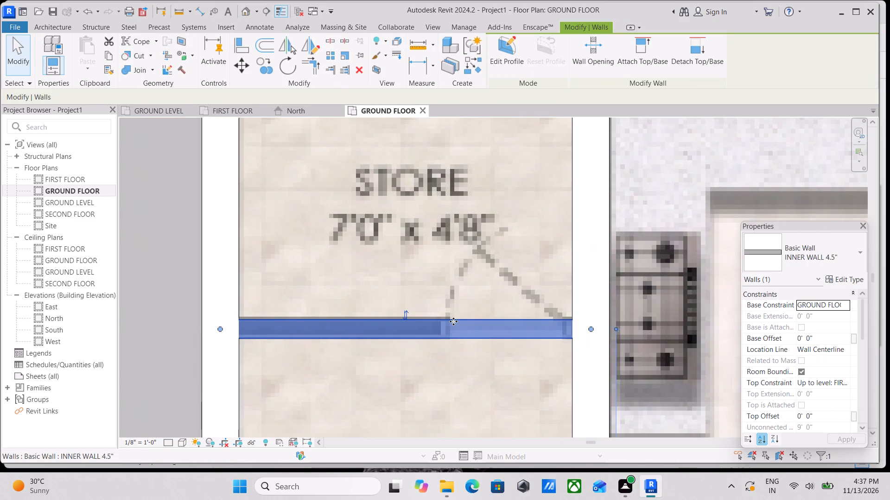
{"action": "key", "text": "Up"}
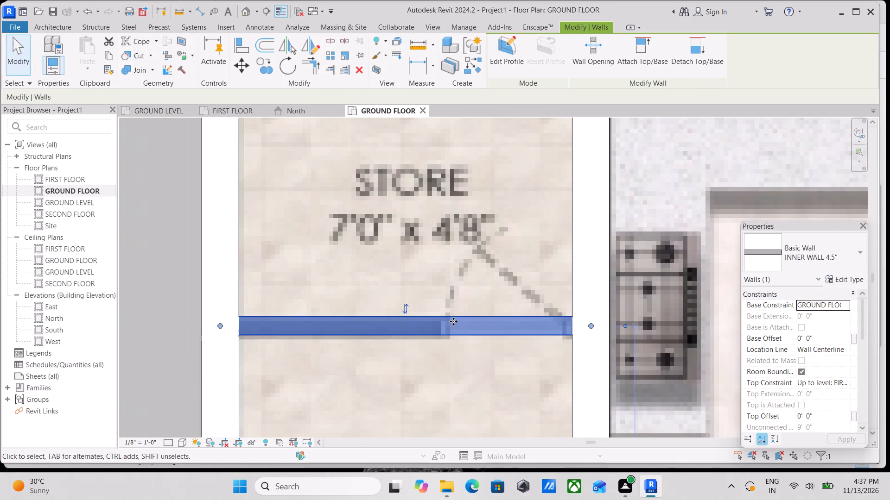
{"action": "scroll", "coordinate": [452, 325], "scroll_direction": "up", "scroll_amount": 3}
{"action": "key", "text": "Escape"}
{"action": "left_click", "coordinate": [482, 326]}
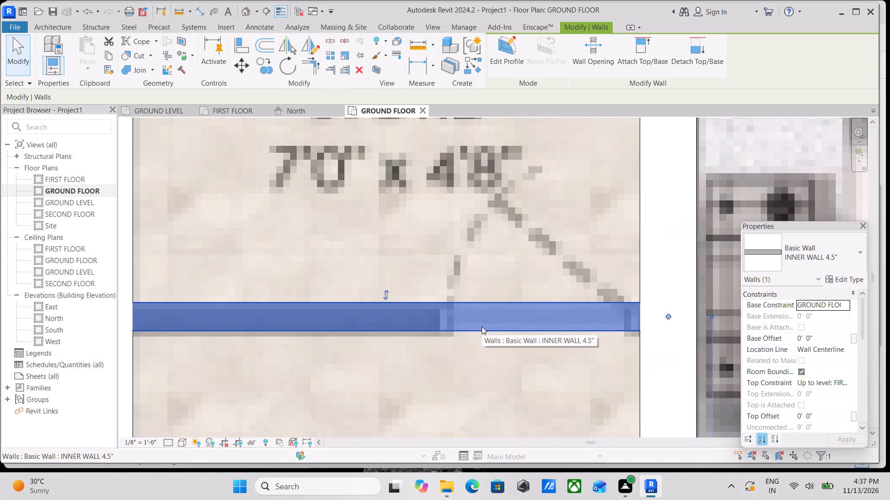
{"action": "key", "text": "Down"}
{"action": "key", "text": "Escape"}
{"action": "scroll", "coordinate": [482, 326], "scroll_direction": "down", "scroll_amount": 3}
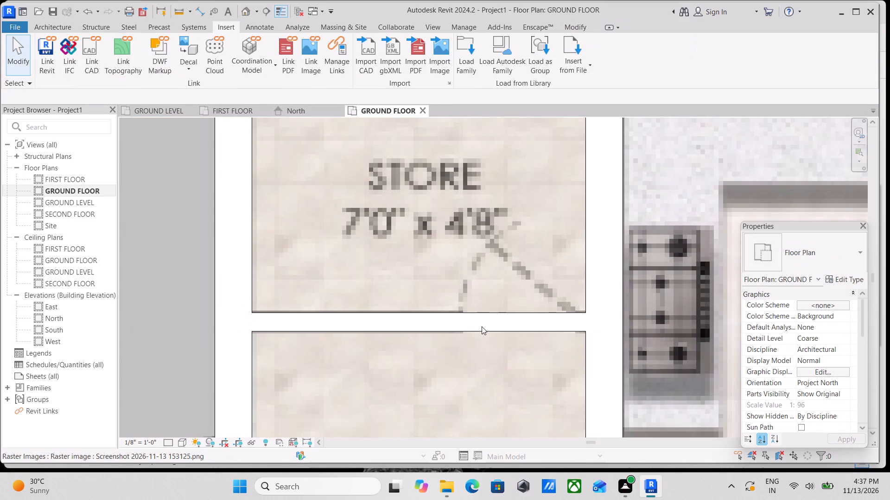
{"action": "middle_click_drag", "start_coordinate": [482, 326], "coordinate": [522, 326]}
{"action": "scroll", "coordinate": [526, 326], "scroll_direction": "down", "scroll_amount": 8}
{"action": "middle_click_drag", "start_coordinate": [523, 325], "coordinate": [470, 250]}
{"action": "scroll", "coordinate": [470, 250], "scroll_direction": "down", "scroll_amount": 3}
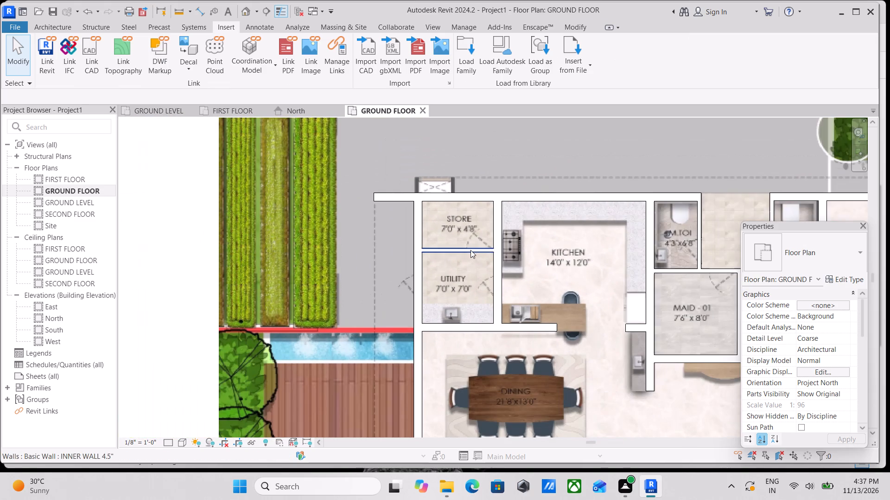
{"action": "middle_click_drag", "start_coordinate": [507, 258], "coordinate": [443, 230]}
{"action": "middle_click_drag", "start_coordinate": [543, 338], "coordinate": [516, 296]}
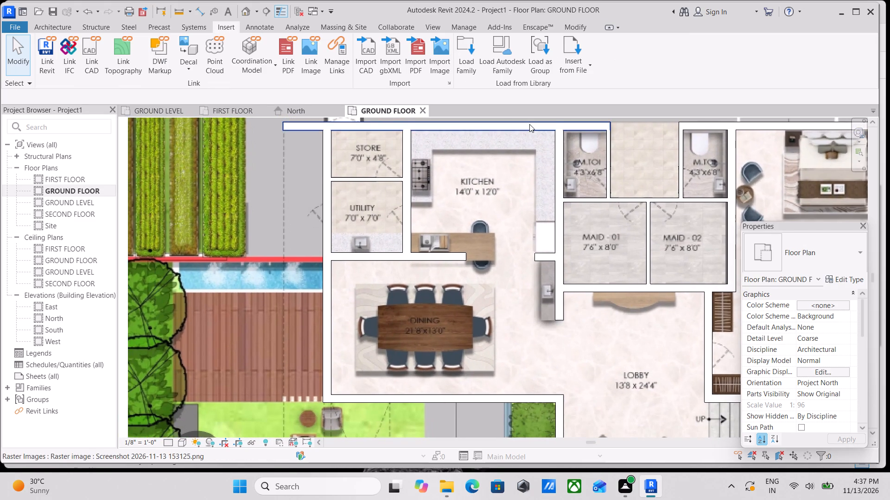
Examine the modelled walls from the kitchen past the drawing room and living lounge to the small shaft beside the wooden deck.
{"action": "scroll", "coordinate": [529, 124], "scroll_direction": "up", "scroll_amount": 3}
{"action": "scroll", "coordinate": [529, 124], "scroll_direction": "down", "scroll_amount": 2}
{"action": "middle_click_drag", "start_coordinate": [509, 198], "coordinate": [472, 139]}
{"action": "scroll", "coordinate": [479, 225], "scroll_direction": "down", "scroll_amount": 3}
{"action": "middle_click_drag", "start_coordinate": [479, 226], "coordinate": [456, 148]}
{"action": "middle_click_drag", "start_coordinate": [510, 314], "coordinate": [498, 262]}
{"action": "middle_click_drag", "start_coordinate": [415, 306], "coordinate": [431, 244]}
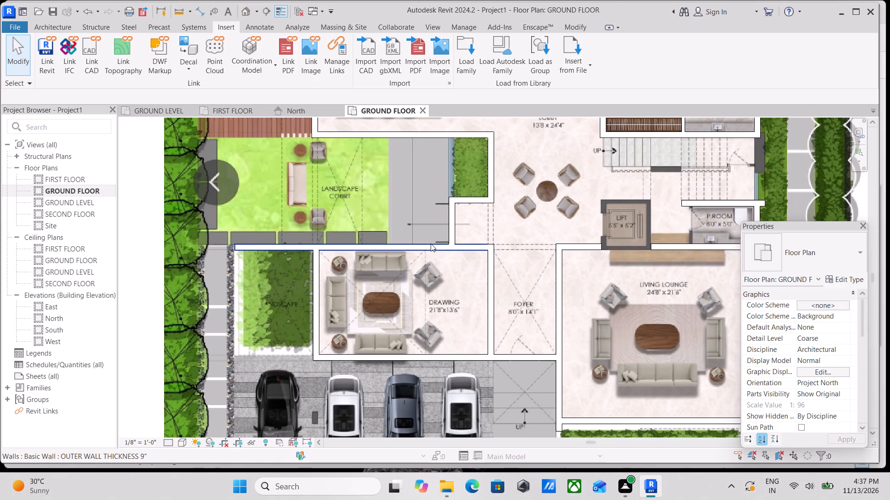
{"action": "scroll", "coordinate": [420, 250], "scroll_direction": "down", "scroll_amount": 2}
{"action": "middle_click_drag", "start_coordinate": [405, 256], "coordinate": [313, 227]}
{"action": "scroll", "coordinate": [535, 318], "scroll_direction": "down", "scroll_amount": 1}
{"action": "middle_click_drag", "start_coordinate": [525, 312], "coordinate": [478, 261]}
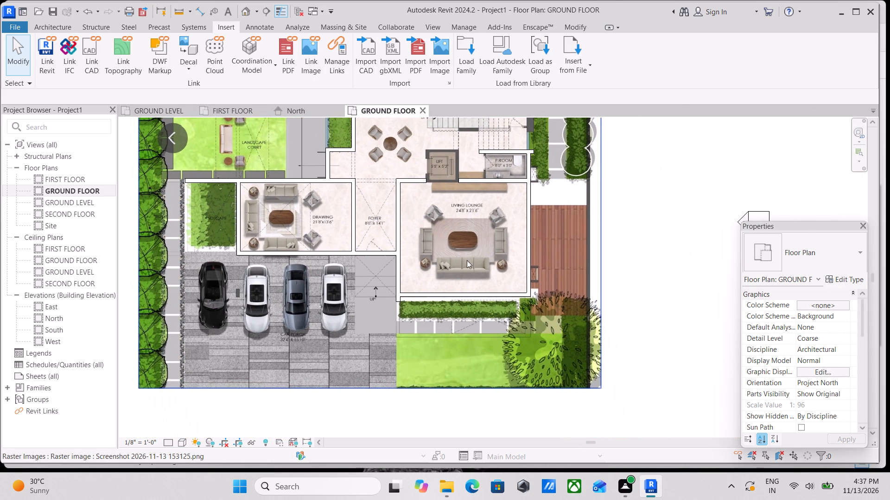
{"action": "scroll", "coordinate": [464, 356], "scroll_direction": "up", "scroll_amount": 3}
{"action": "scroll", "coordinate": [410, 339], "scroll_direction": "up", "scroll_amount": 2}
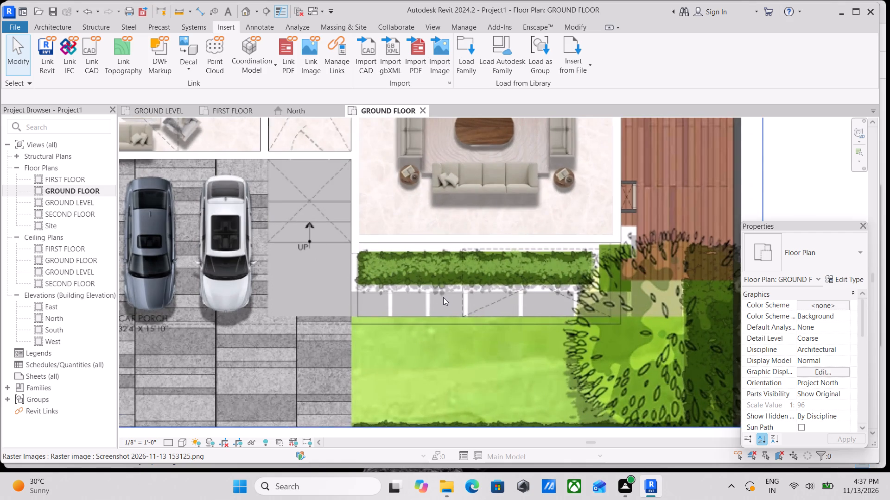
{"action": "scroll", "coordinate": [445, 296], "scroll_direction": "down", "scroll_amount": 3}
{"action": "middle_click_drag", "start_coordinate": [594, 279], "coordinate": [415, 369]}
{"action": "scroll", "coordinate": [594, 279], "scroll_direction": "down", "scroll_amount": 1}
{"action": "scroll", "coordinate": [379, 306], "scroll_direction": "up", "scroll_amount": 3}
{"action": "scroll", "coordinate": [402, 361], "scroll_direction": "up", "scroll_amount": 3}
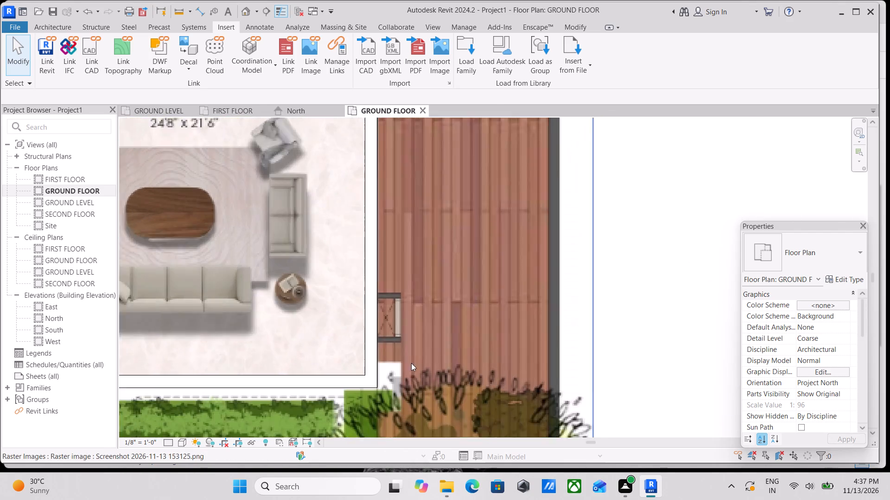
{"action": "scroll", "coordinate": [411, 363], "scroll_direction": "up", "scroll_amount": 11}
{"action": "scroll", "coordinate": [406, 329], "scroll_direction": "down", "scroll_amount": 4}
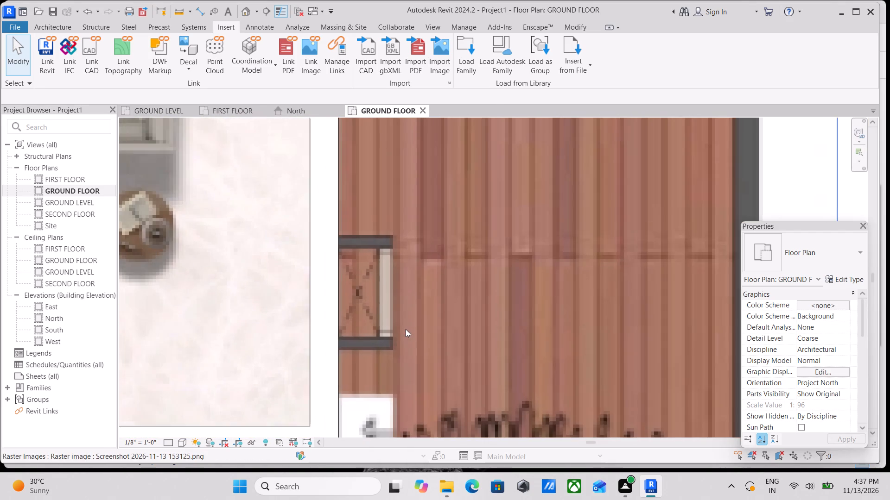
{"action": "scroll", "coordinate": [406, 329], "scroll_direction": "down", "scroll_amount": 2}
{"action": "middle_click_drag", "start_coordinate": [406, 329], "coordinate": [439, 392]}
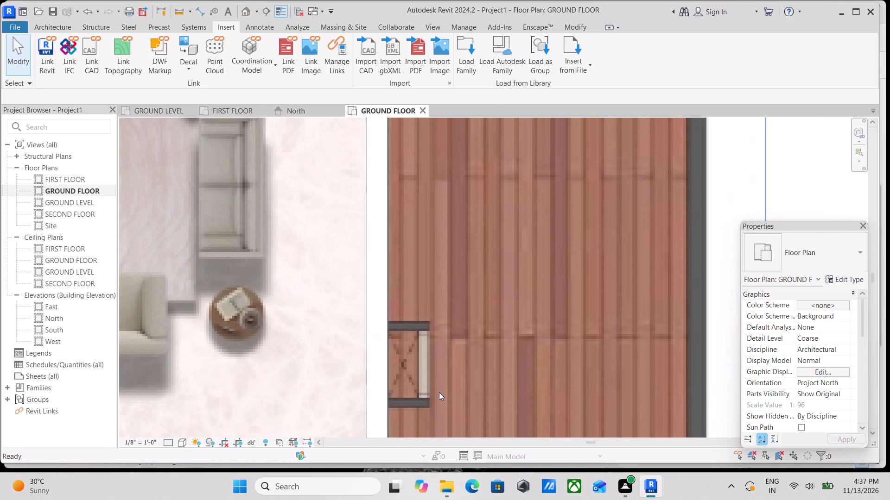
{"action": "scroll", "coordinate": [439, 392], "scroll_direction": "up", "scroll_amount": 3}
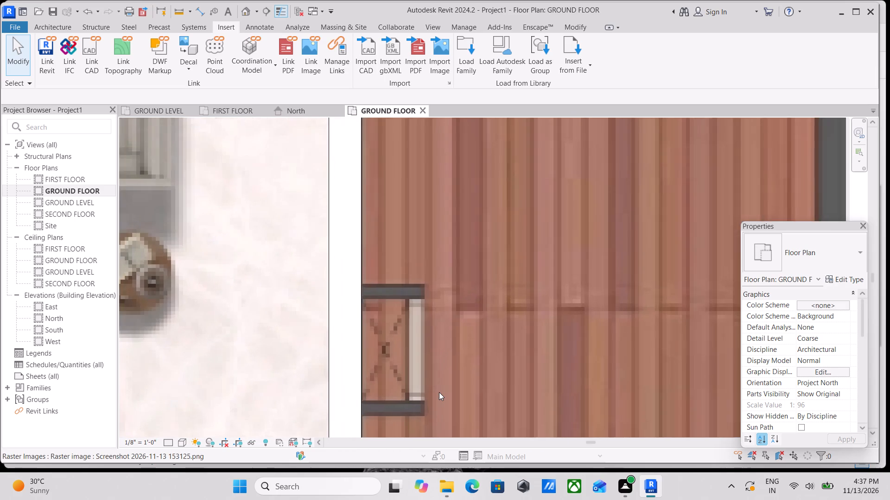
{"action": "scroll", "coordinate": [439, 392], "scroll_direction": "down", "scroll_amount": 12}
{"action": "scroll", "coordinate": [464, 367], "scroll_direction": "up", "scroll_amount": 4}
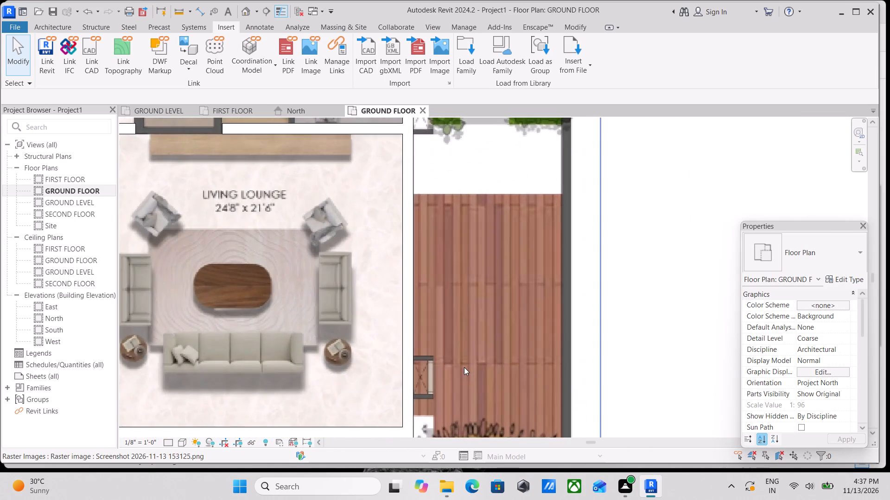
Draw an INNER WALL 4.5" stub about 1'-6" long from the living lounge's outer wall along the deck shaft's edge farther from the planter.
{"action": "scroll", "coordinate": [464, 367], "scroll_direction": "up", "scroll_amount": 4}
{"action": "type", "text": "WA"}
{"action": "scroll", "coordinate": [372, 367], "scroll_direction": "up", "scroll_amount": 8}
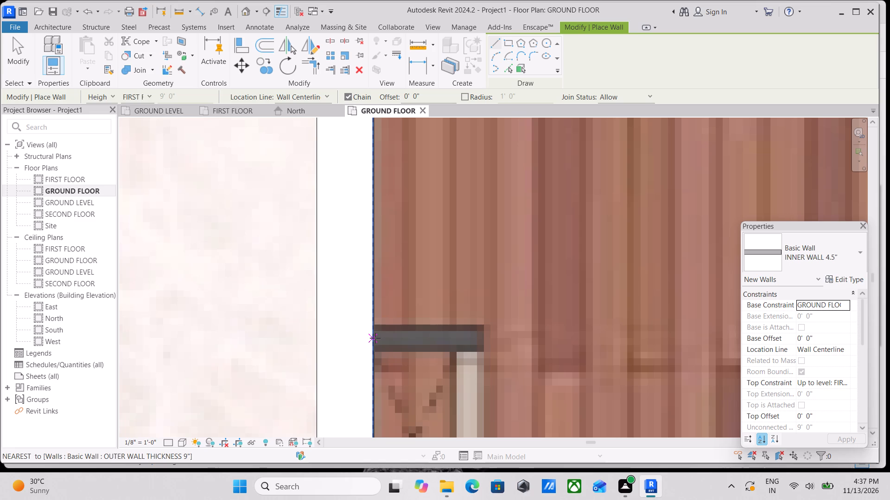
{"action": "left_click", "coordinate": [375, 338]}
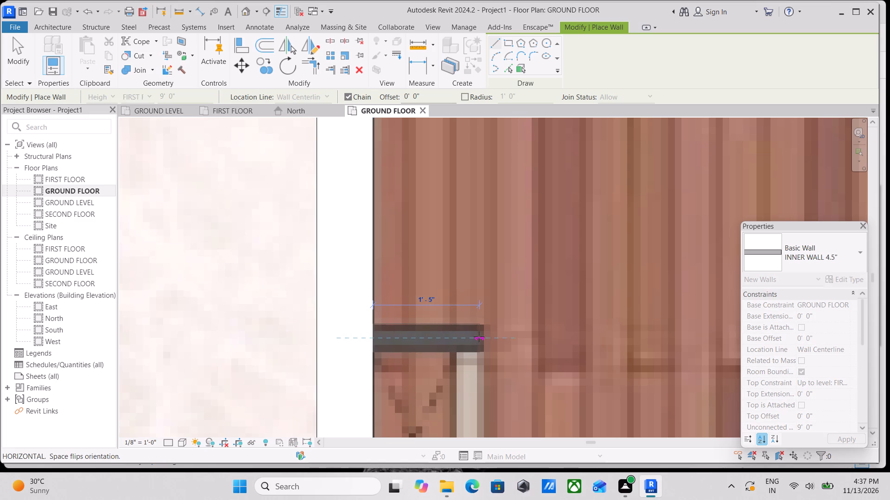
{"action": "left_click", "coordinate": [484, 337]}
{"action": "scroll", "coordinate": [484, 337], "scroll_direction": "down", "scroll_amount": 2}
{"action": "middle_click_drag", "start_coordinate": [484, 337], "coordinate": [468, 245]}
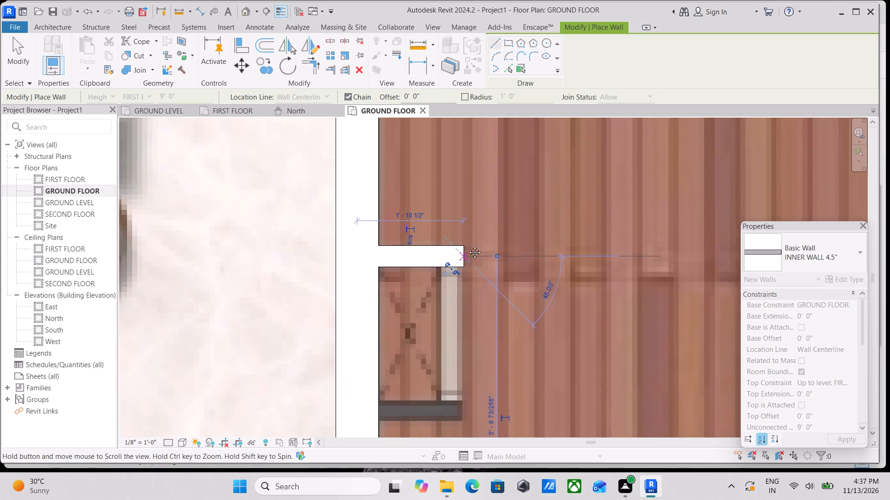
{"action": "middle_click_drag", "start_coordinate": [468, 245], "coordinate": [468, 246]}
{"action": "scroll", "coordinate": [470, 242], "scroll_direction": "down", "scroll_amount": 1}
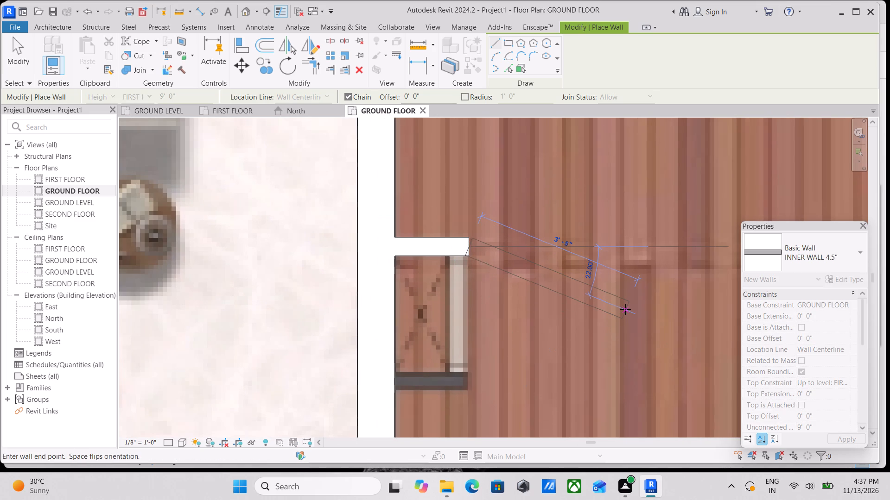
{"action": "key", "text": "Escape"}
Draw a parallel INNER WALL 4.5" stub about 1'-6" long along the deck shaft's planter-side edge, ending in line with the first stub.
{"action": "scroll", "coordinate": [403, 379], "scroll_direction": "up", "scroll_amount": 2}
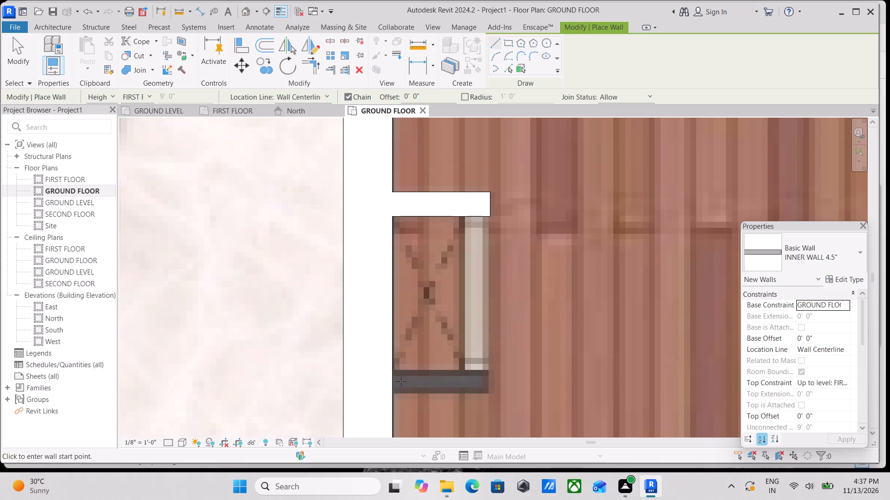
{"action": "scroll", "coordinate": [399, 381], "scroll_direction": "up", "scroll_amount": 2}
{"action": "left_click", "coordinate": [390, 381]}
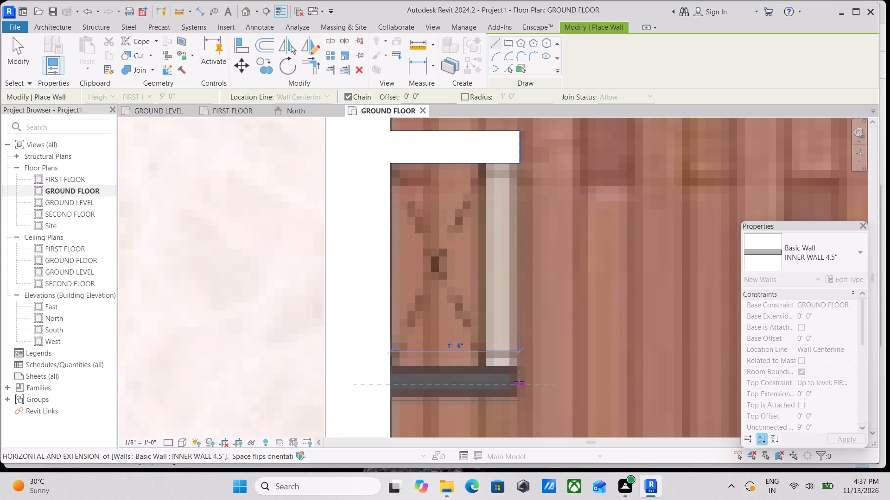
{"action": "left_click", "coordinate": [520, 381]}
{"action": "key", "text": "Escape"}
{"action": "key", "text": "Escape"}
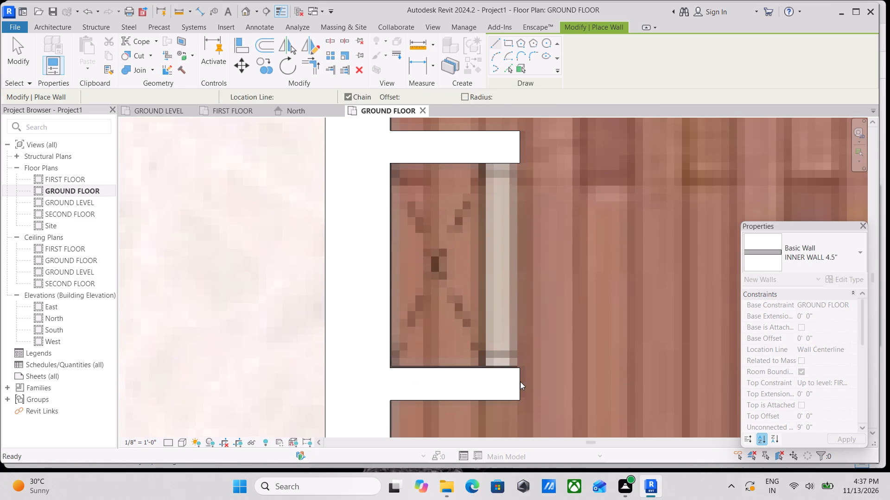
Nudge the planter-side shaft stub slightly toward the other stub, leaving about 2'-8 3/4" between their centrelines.
{"action": "left_click", "coordinate": [439, 367]}
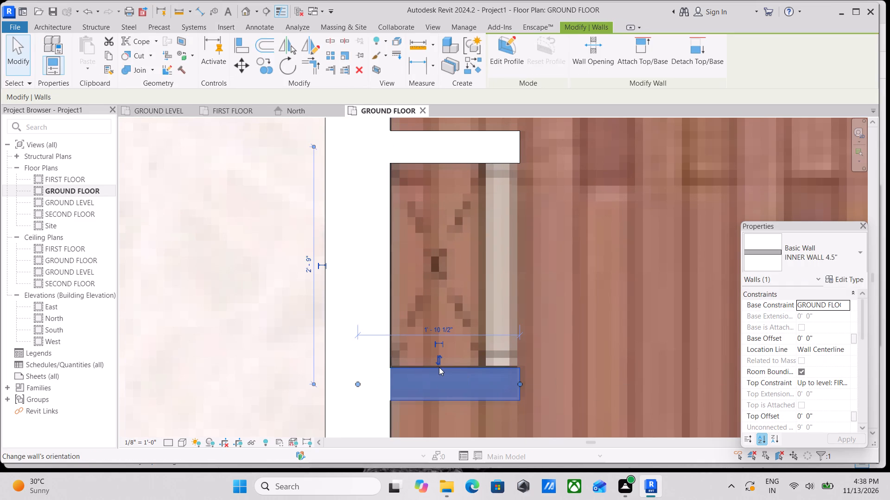
{"action": "key", "text": "Up"}
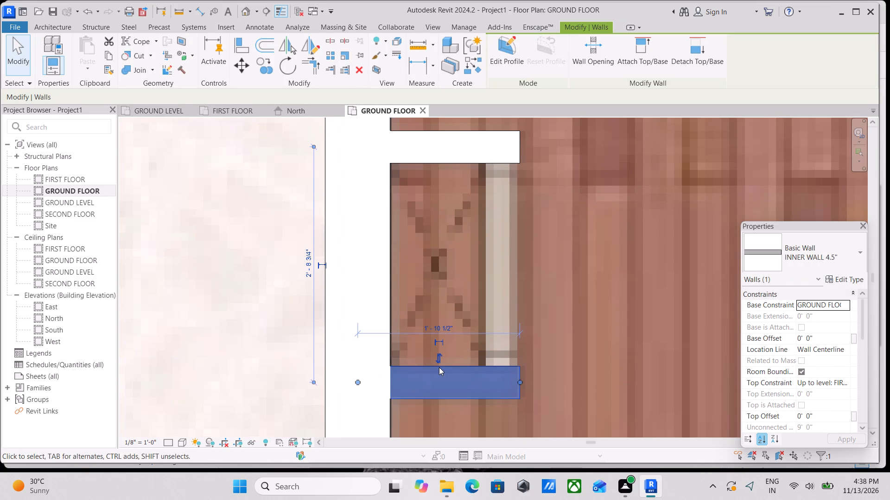
{"action": "scroll", "coordinate": [439, 367], "scroll_direction": "down", "scroll_amount": 2}
{"action": "scroll", "coordinate": [529, 376], "scroll_direction": "down", "scroll_amount": 2}
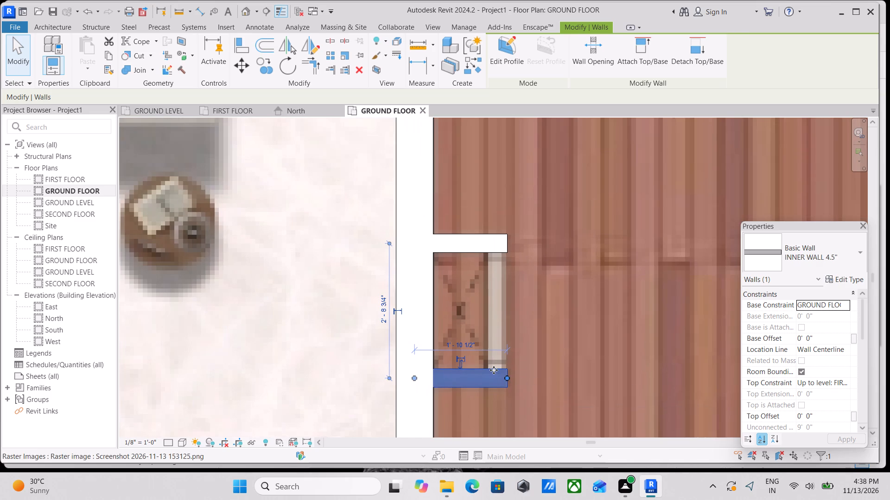
{"action": "key", "text": "Escape"}
Examine the walls around the staircase, guest bedroom, maid rooms, living lounge and STORE's exterior shaft against the underlay for remaining pieces.
{"action": "scroll", "coordinate": [494, 370], "scroll_direction": "down", "scroll_amount": 3}
{"action": "scroll", "coordinate": [572, 349], "scroll_direction": "down", "scroll_amount": 1}
{"action": "middle_click_drag", "start_coordinate": [572, 349], "coordinate": [509, 494]}
{"action": "scroll", "coordinate": [511, 417], "scroll_direction": "down", "scroll_amount": 6}
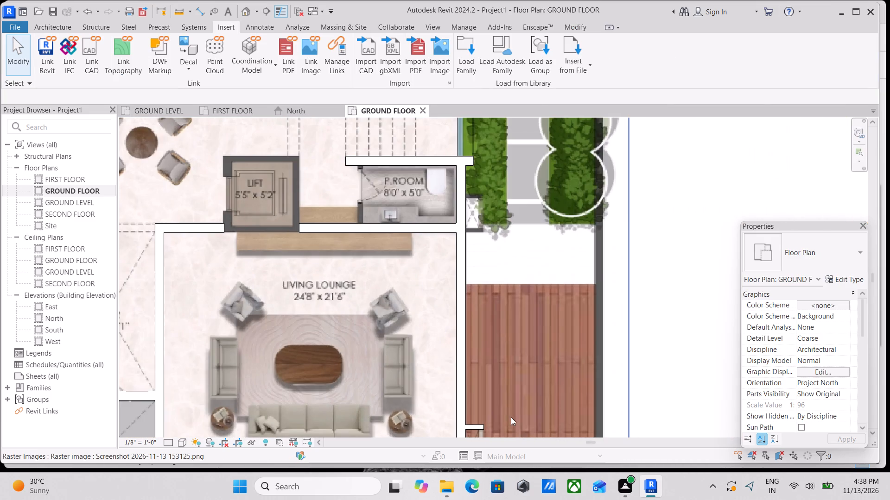
{"action": "scroll", "coordinate": [511, 417], "scroll_direction": "down", "scroll_amount": 3}
{"action": "middle_click_drag", "start_coordinate": [539, 359], "coordinate": [541, 411]}
{"action": "scroll", "coordinate": [539, 359], "scroll_direction": "down", "scroll_amount": 1}
{"action": "middle_click_drag", "start_coordinate": [524, 312], "coordinate": [524, 328]}
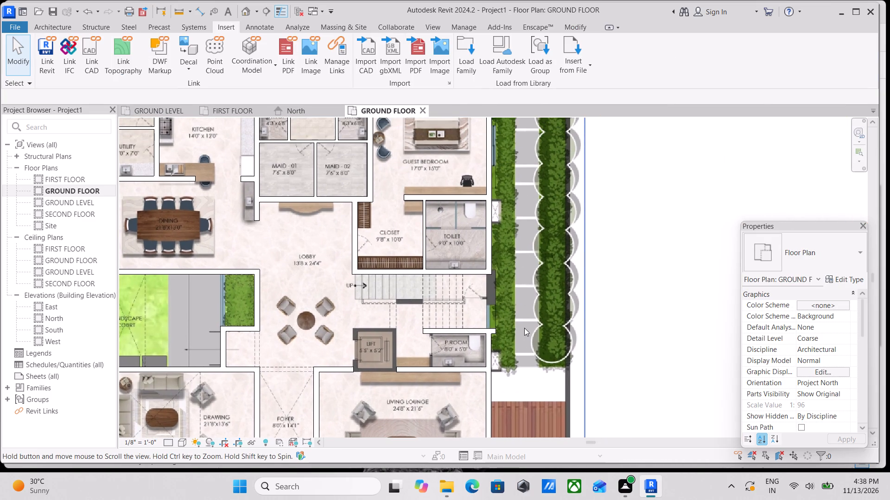
{"action": "scroll", "coordinate": [506, 314], "scroll_direction": "up", "scroll_amount": 4}
{"action": "middle_click_drag", "start_coordinate": [506, 314], "coordinate": [493, 350]}
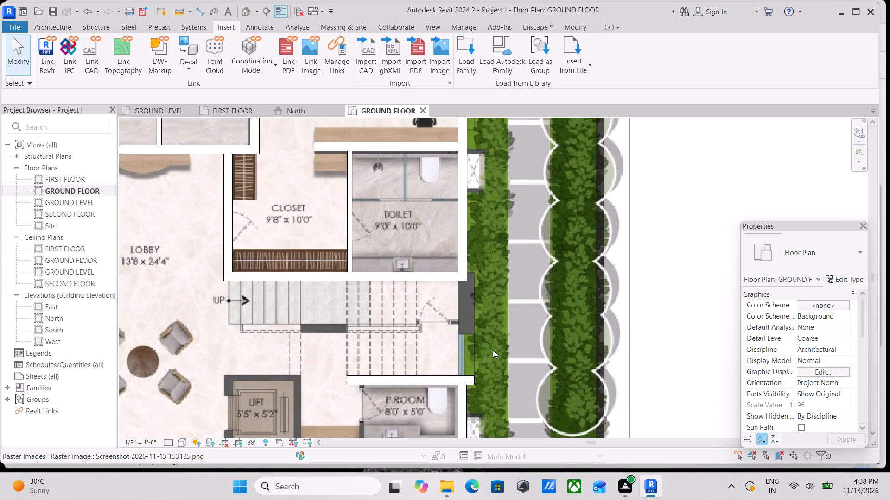
{"action": "scroll", "coordinate": [493, 350], "scroll_direction": "up", "scroll_amount": 3}
{"action": "middle_click_drag", "start_coordinate": [493, 350], "coordinate": [495, 388]}
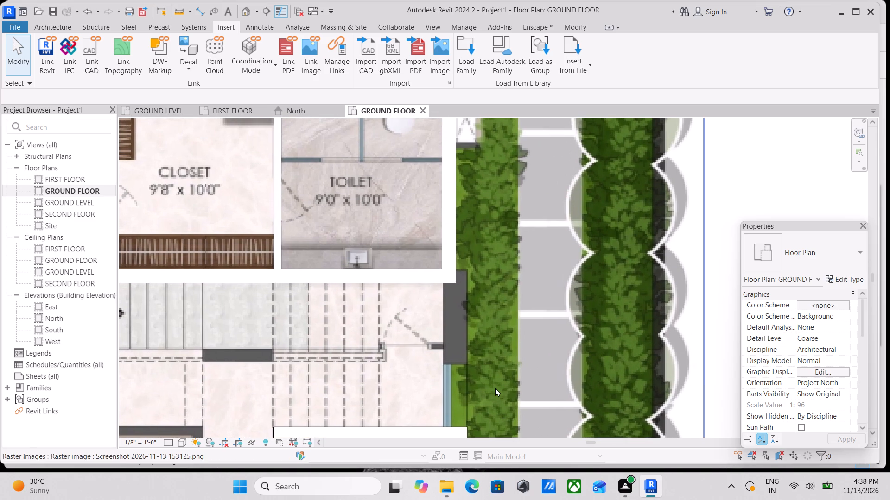
{"action": "scroll", "coordinate": [495, 388], "scroll_direction": "down", "scroll_amount": 7}
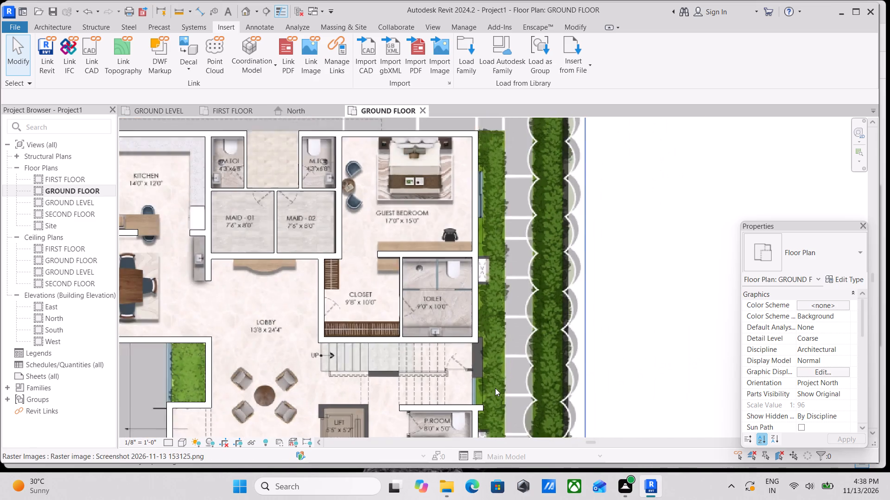
{"action": "scroll", "coordinate": [495, 388], "scroll_direction": "down", "scroll_amount": 1}
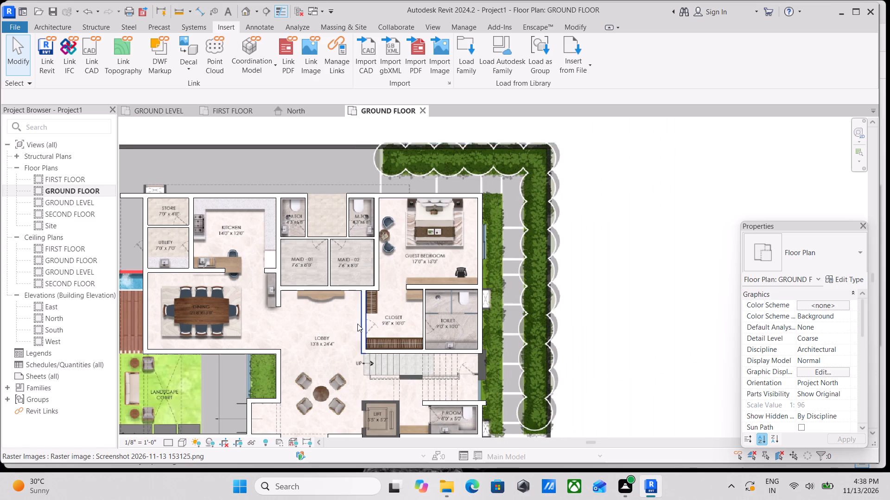
{"action": "scroll", "coordinate": [358, 324], "scroll_direction": "up", "scroll_amount": 5}
{"action": "middle_click_drag", "start_coordinate": [350, 306], "coordinate": [379, 439]}
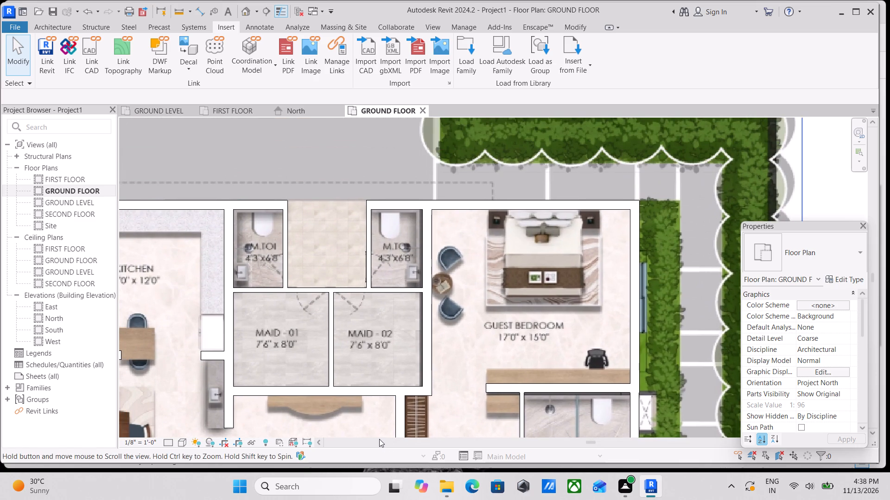
{"action": "scroll", "coordinate": [389, 394], "scroll_direction": "down", "scroll_amount": 6}
{"action": "middle_click_drag", "start_coordinate": [361, 417], "coordinate": [347, 396]}
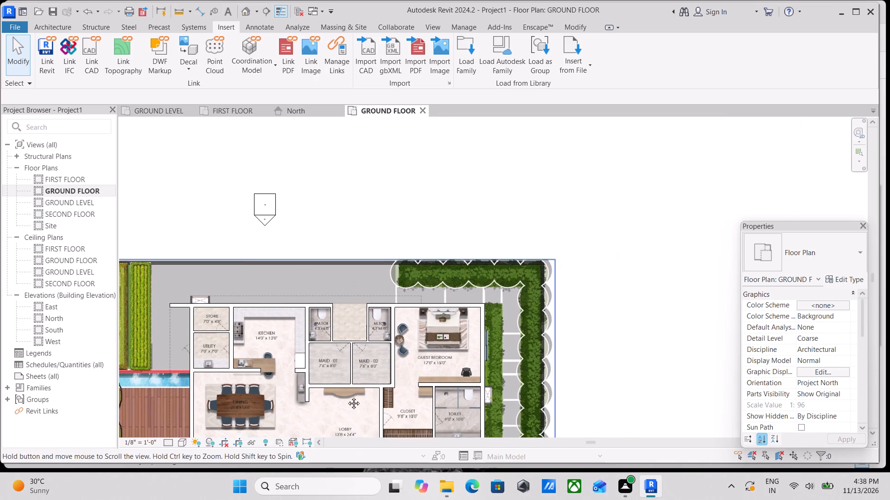
{"action": "middle_click_drag", "start_coordinate": [347, 396], "coordinate": [345, 354]}
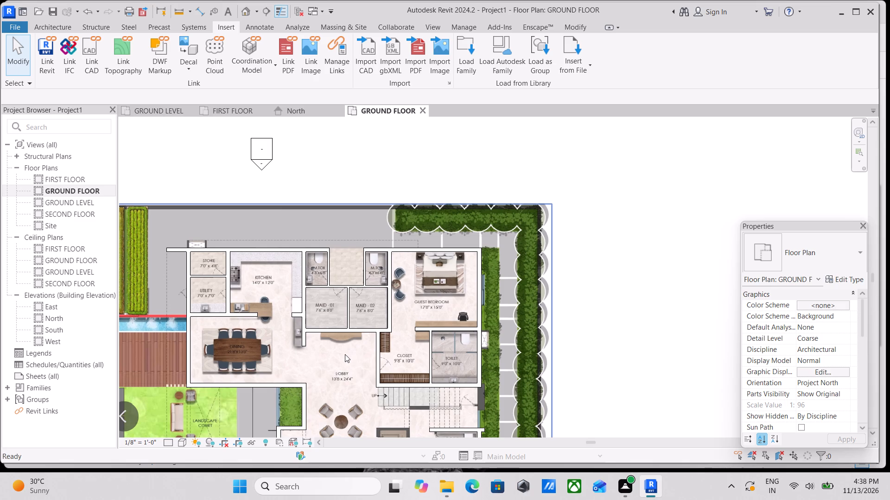
{"action": "scroll", "coordinate": [345, 354], "scroll_direction": "up", "scroll_amount": 5}
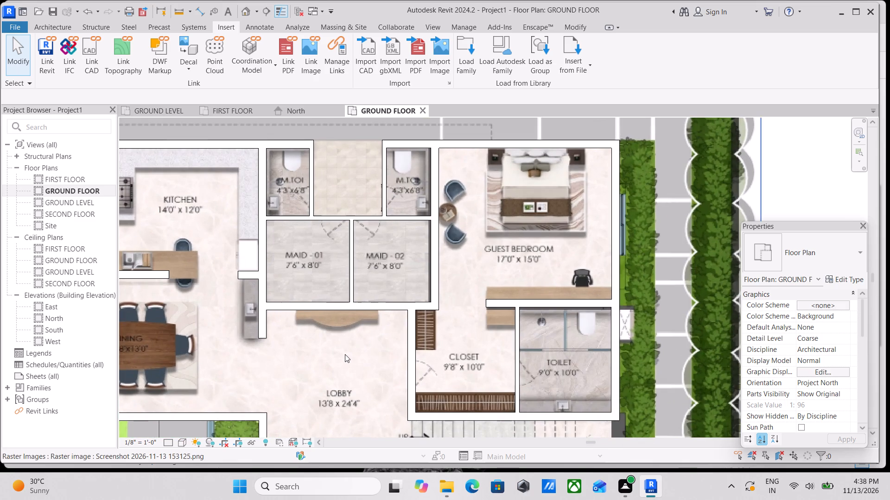
{"action": "scroll", "coordinate": [345, 354], "scroll_direction": "up", "scroll_amount": 2}
{"action": "scroll", "coordinate": [345, 354], "scroll_direction": "down", "scroll_amount": 3}
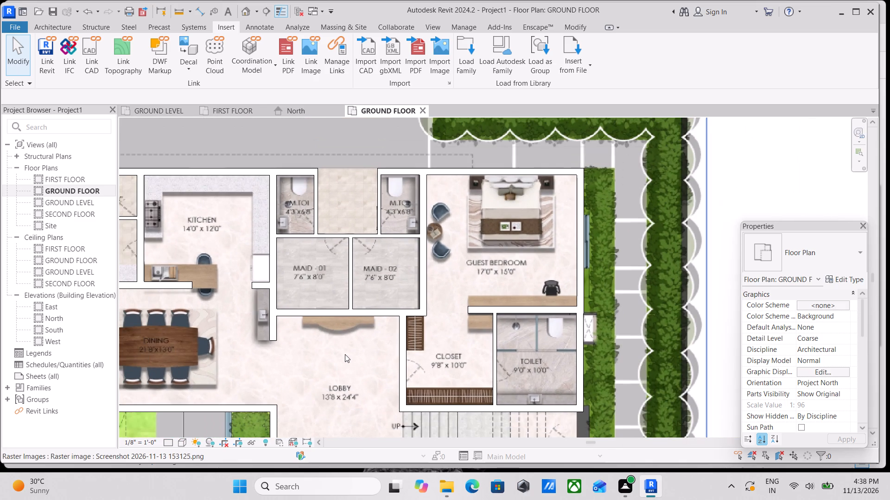
{"action": "scroll", "coordinate": [345, 354], "scroll_direction": "down", "scroll_amount": 5}
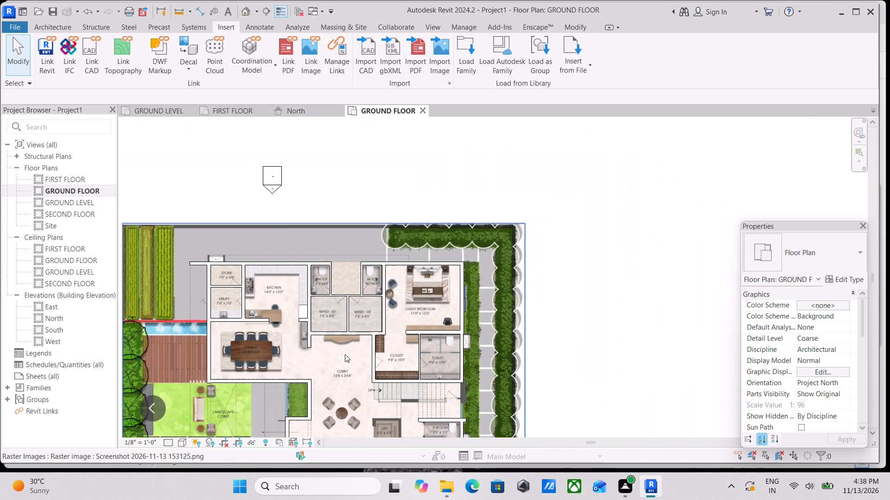
{"action": "scroll", "coordinate": [345, 354], "scroll_direction": "down", "scroll_amount": 8}
{"action": "middle_click_drag", "start_coordinate": [373, 426], "coordinate": [403, 328]}
{"action": "scroll", "coordinate": [405, 324], "scroll_direction": "up", "scroll_amount": 2}
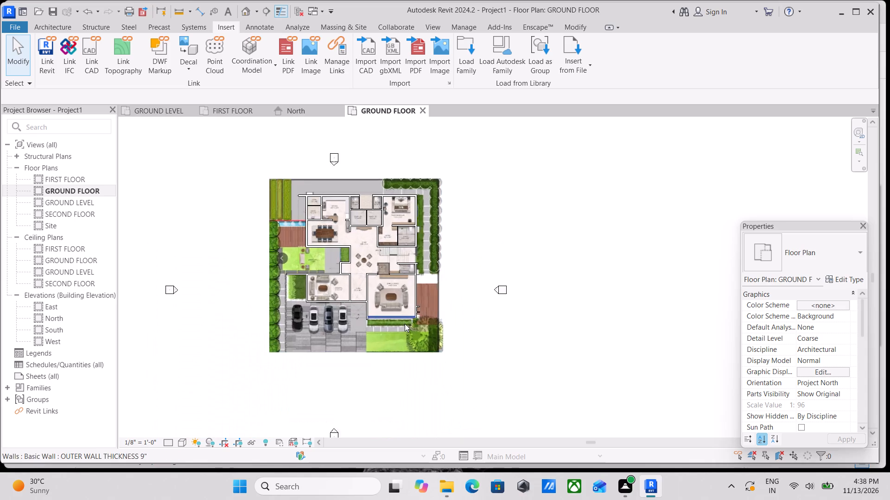
{"action": "scroll", "coordinate": [405, 324], "scroll_direction": "up", "scroll_amount": 8}
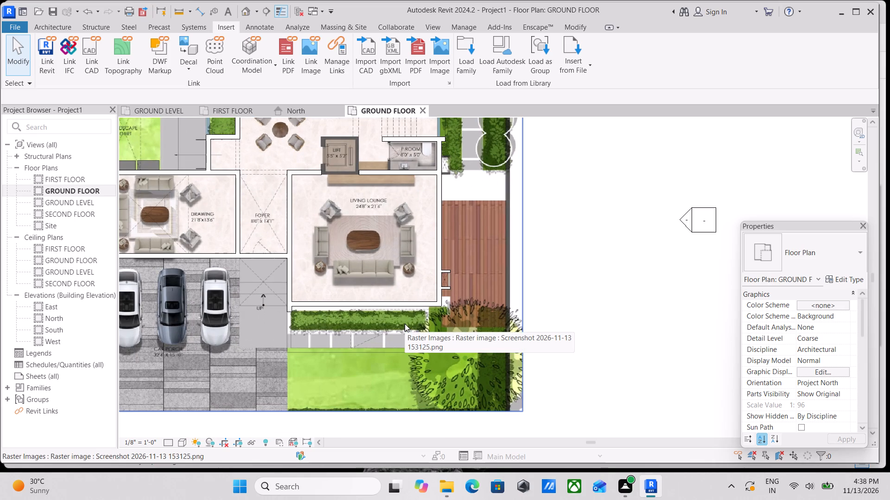
{"action": "scroll", "coordinate": [405, 324], "scroll_direction": "down", "scroll_amount": 4}
{"action": "middle_click_drag", "start_coordinate": [405, 324], "coordinate": [433, 434]}
{"action": "middle_click_drag", "start_coordinate": [404, 303], "coordinate": [398, 359]}
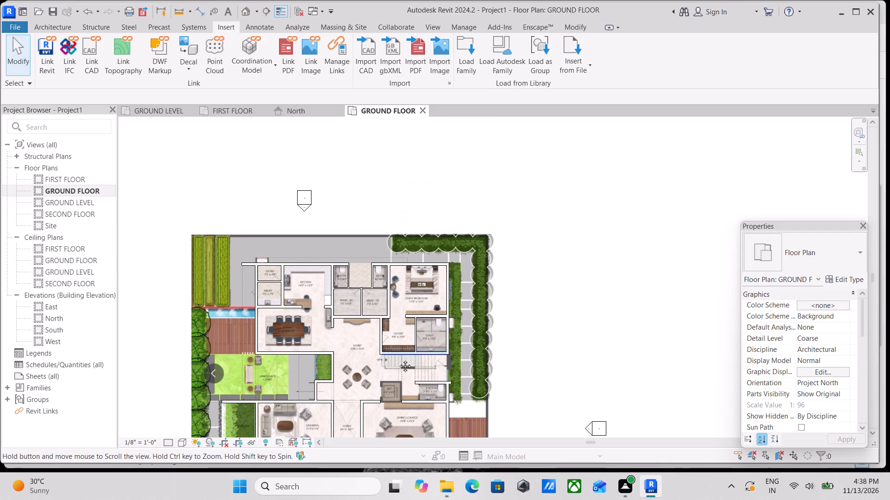
{"action": "middle_click_drag", "start_coordinate": [398, 359], "coordinate": [398, 360]}
{"action": "scroll", "coordinate": [423, 286], "scroll_direction": "up", "scroll_amount": 3}
{"action": "middle_click_drag", "start_coordinate": [358, 291], "coordinate": [496, 394]}
{"action": "scroll", "coordinate": [171, 269], "scroll_direction": "up", "scroll_amount": 3}
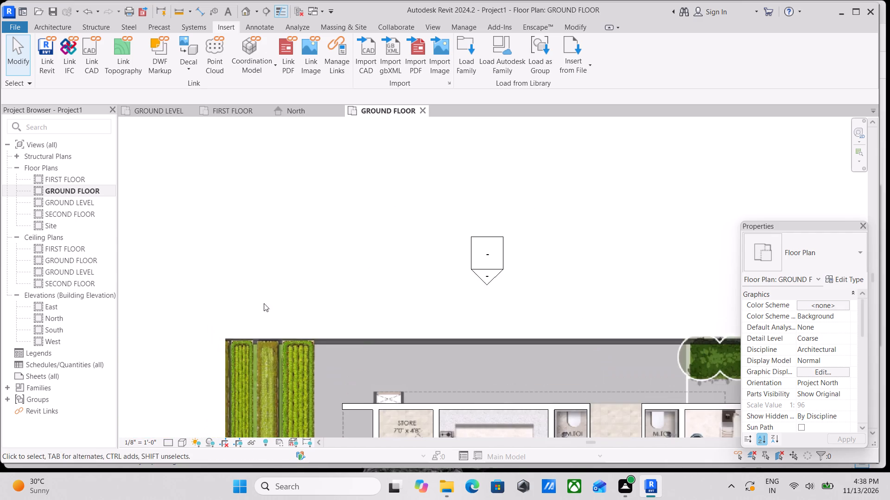
{"action": "middle_click_drag", "start_coordinate": [360, 354], "coordinate": [324, 264]}
{"action": "scroll", "coordinate": [382, 357], "scroll_direction": "up", "scroll_amount": 6}
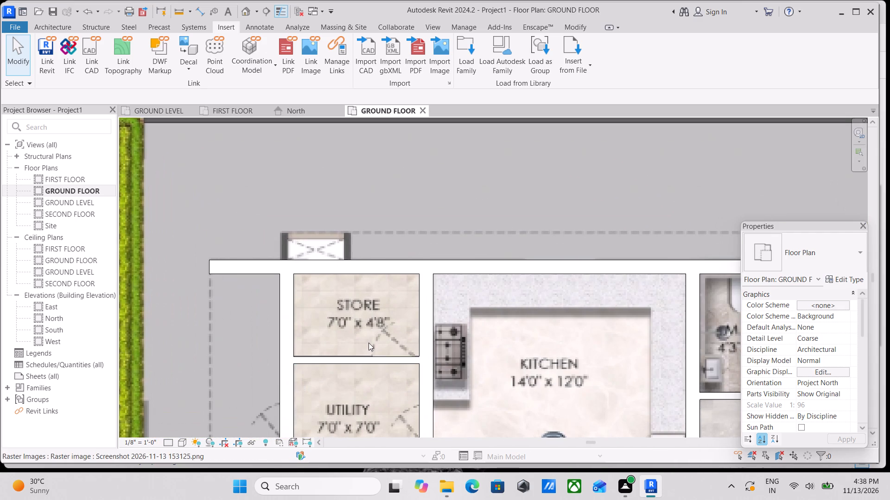
Draw an INNER WALL 4.5" stub about 1'-5 1/2" long on the edge of STORE's exterior shaft farther from the kitchen, ending at the outer wall.
{"action": "type", "text": "WA"}
{"action": "scroll", "coordinate": [275, 239], "scroll_direction": "up", "scroll_amount": 3}
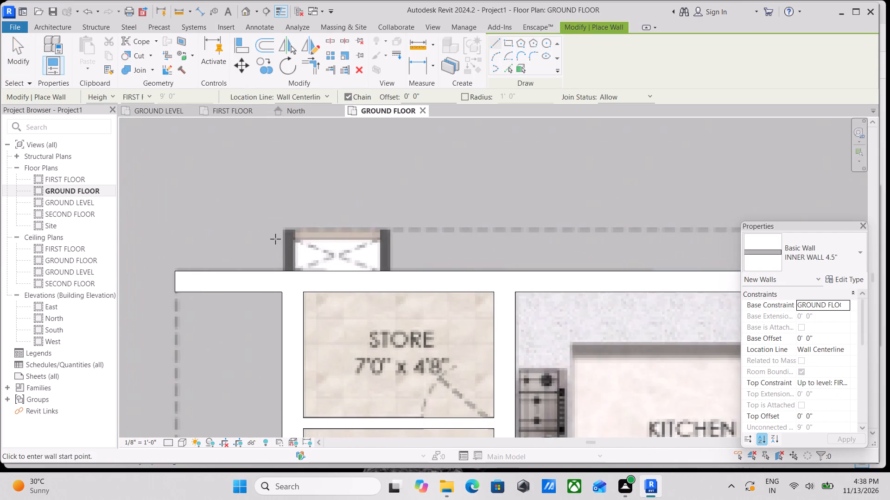
{"action": "scroll", "coordinate": [301, 225], "scroll_direction": "up", "scroll_amount": 7}
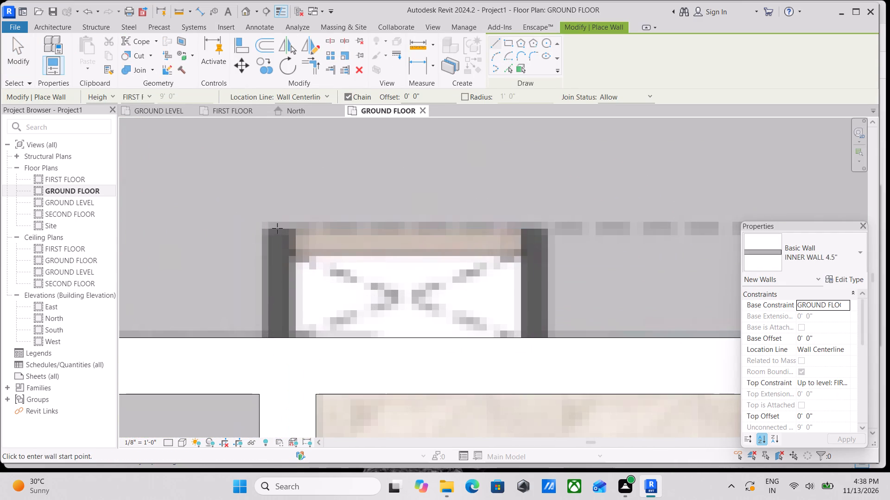
{"action": "left_click", "coordinate": [277, 228]}
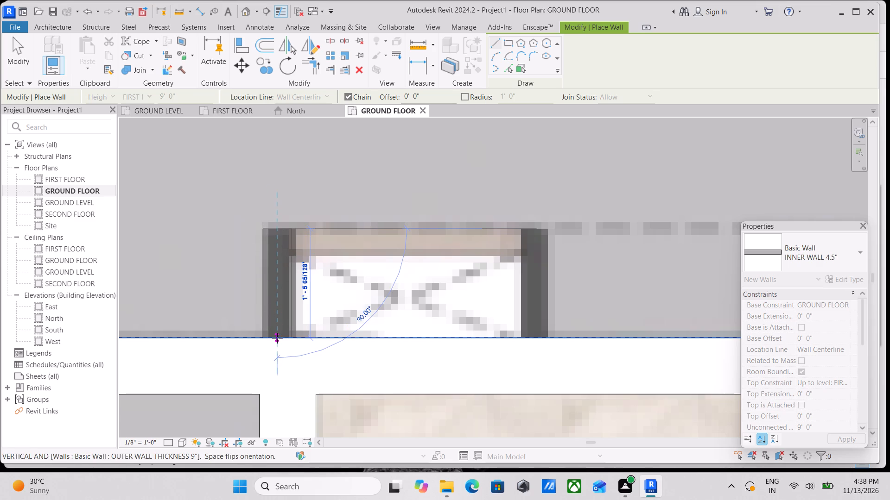
{"action": "left_click", "coordinate": [277, 338]}
{"action": "key", "text": "Escape"}
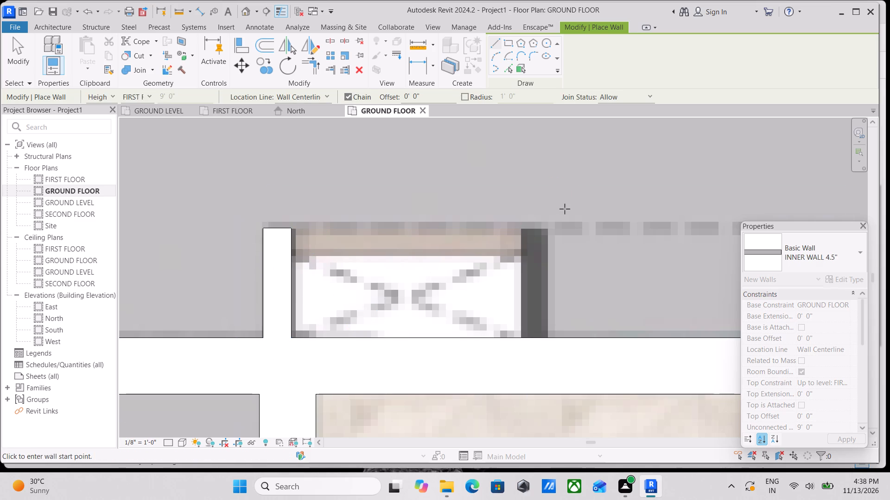
Draw a parallel INNER WALL 4.5" stub on the shaft's kitchen-side edge, from in line with the first stub's end to the outer wall.
{"action": "left_click", "coordinate": [535, 231]}
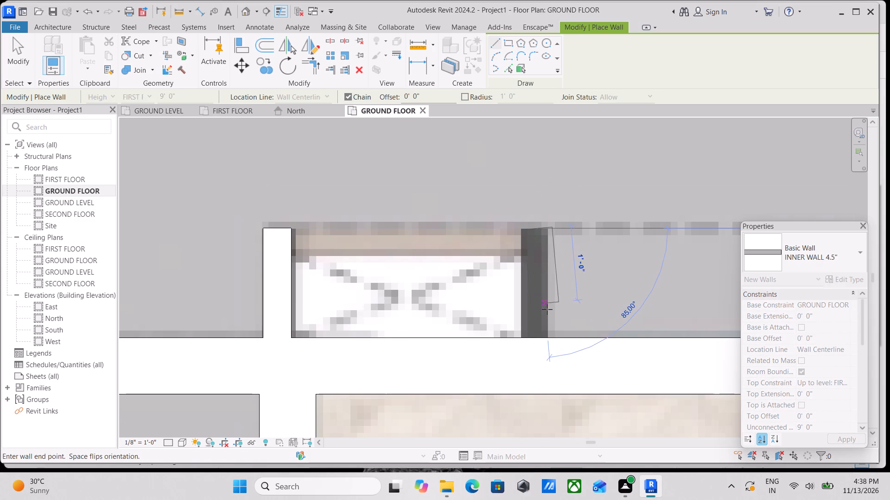
{"action": "key", "text": "Escape"}
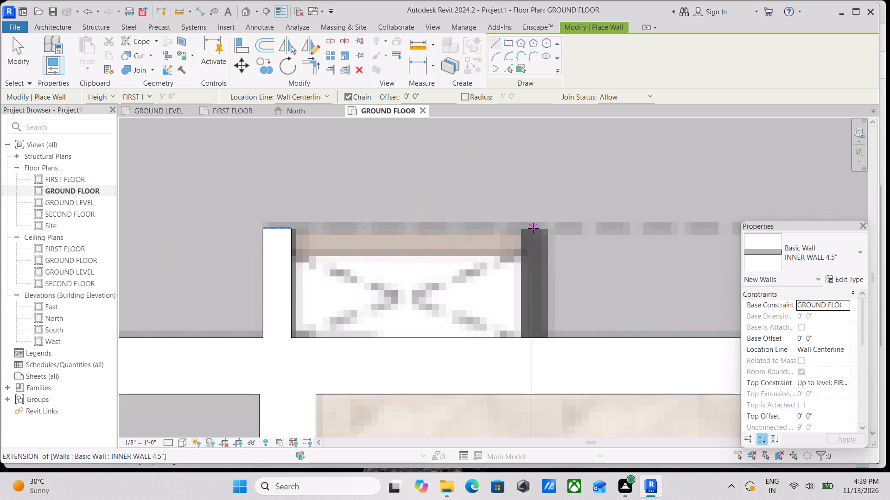
{"action": "left_click", "coordinate": [533, 228]}
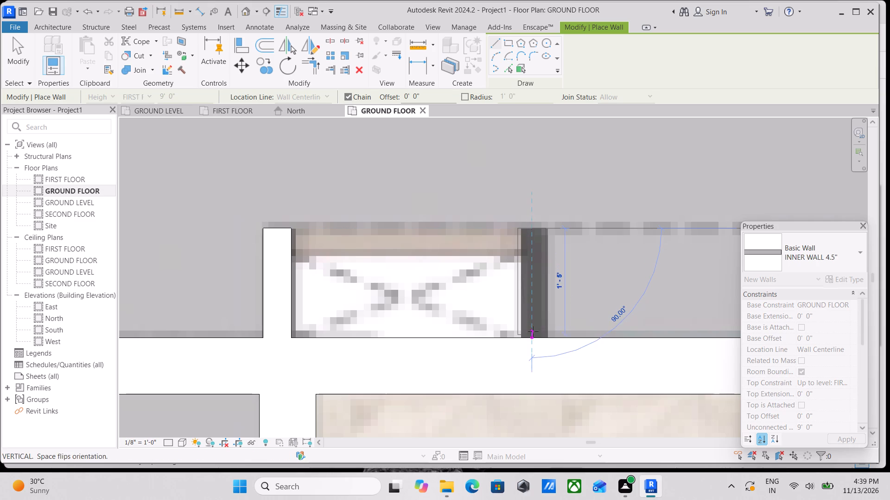
{"action": "left_click", "coordinate": [533, 336]}
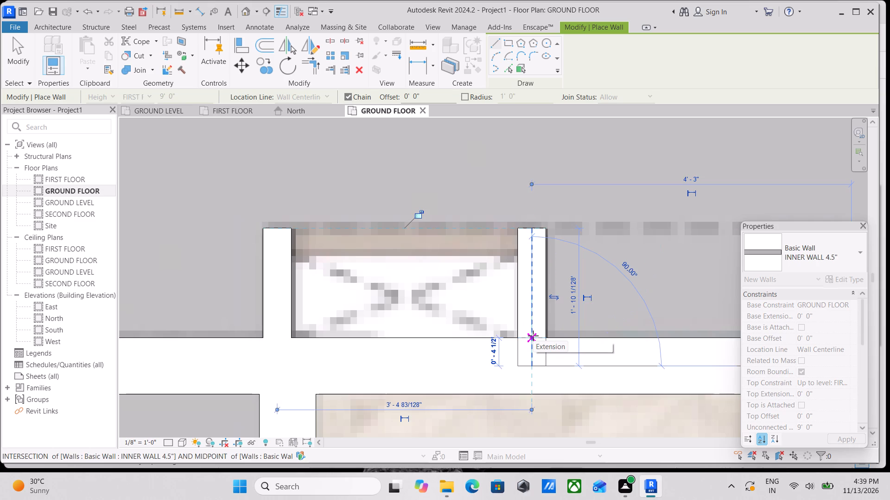
{"action": "key", "text": "Escape"}
{"action": "key", "text": "Escape"}
Nudge the kitchen-side shaft stub slightly away from the other stub, leaving about 3'-5 1/8" between their centrelines.
{"action": "left_click", "coordinate": [544, 292]}
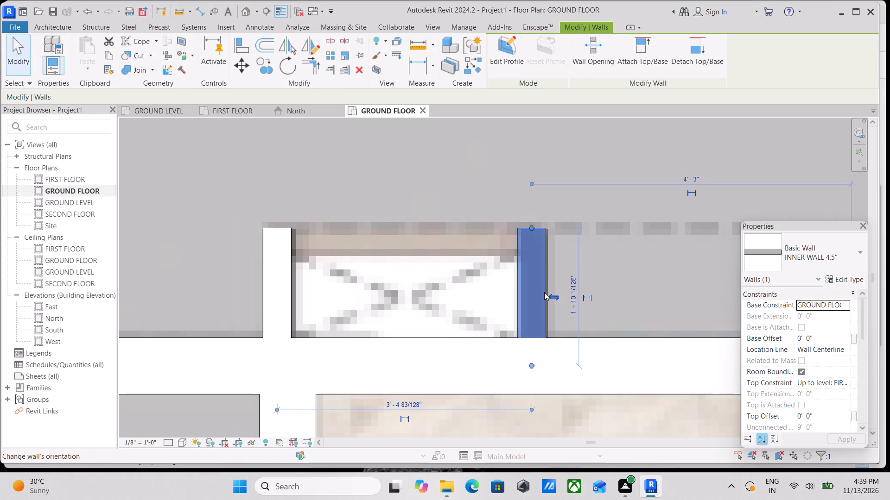
{"action": "key", "text": "Right"}
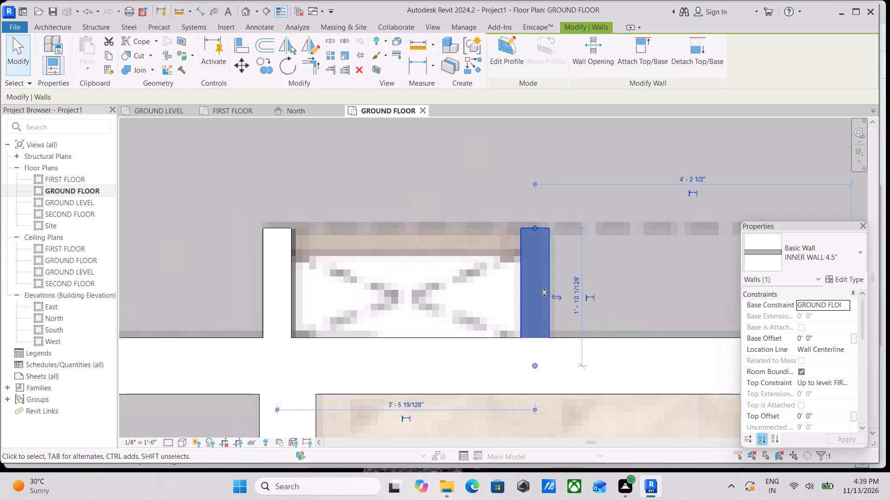
{"action": "scroll", "coordinate": [544, 292], "scroll_direction": "down", "scroll_amount": 6}
{"action": "key", "text": "Escape"}
Examine the walls across the GROUND FLOOR plan against the underlay, from the STORE and dining to the foyer, living lounge and lobby.
{"action": "scroll", "coordinate": [544, 292], "scroll_direction": "down", "scroll_amount": 7}
{"action": "middle_click_drag", "start_coordinate": [544, 292], "coordinate": [508, 272]}
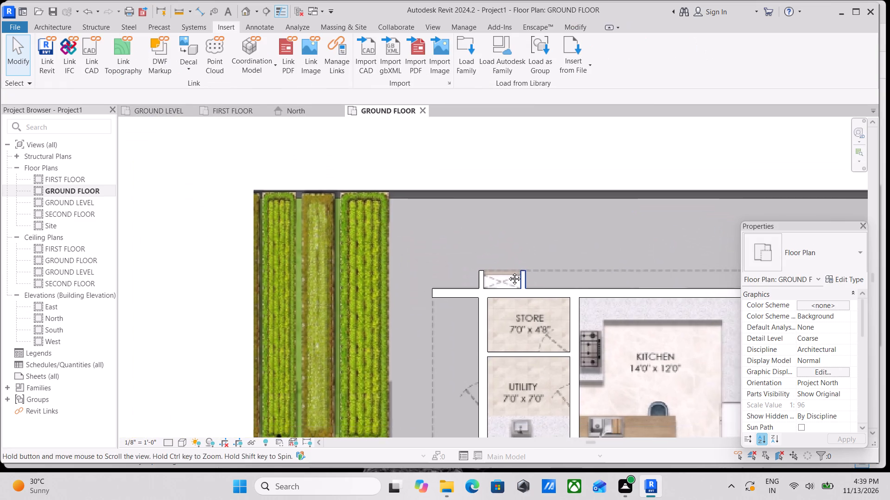
{"action": "middle_click_drag", "start_coordinate": [508, 272], "coordinate": [464, 256]}
{"action": "scroll", "coordinate": [380, 258], "scroll_direction": "down", "scroll_amount": 3}
{"action": "scroll", "coordinate": [372, 300], "scroll_direction": "down", "scroll_amount": 2}
{"action": "middle_click_drag", "start_coordinate": [368, 298], "coordinate": [316, 227]}
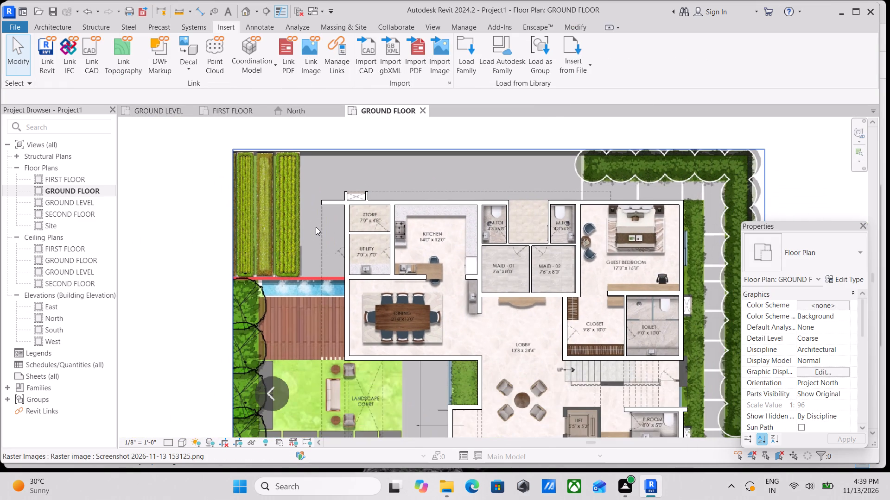
{"action": "scroll", "coordinate": [316, 227], "scroll_direction": "down", "scroll_amount": 1}
{"action": "middle_click_drag", "start_coordinate": [319, 323], "coordinate": [294, 278]}
{"action": "middle_click_drag", "start_coordinate": [350, 348], "coordinate": [326, 309]}
{"action": "scroll", "coordinate": [346, 355], "scroll_direction": "up", "scroll_amount": 4}
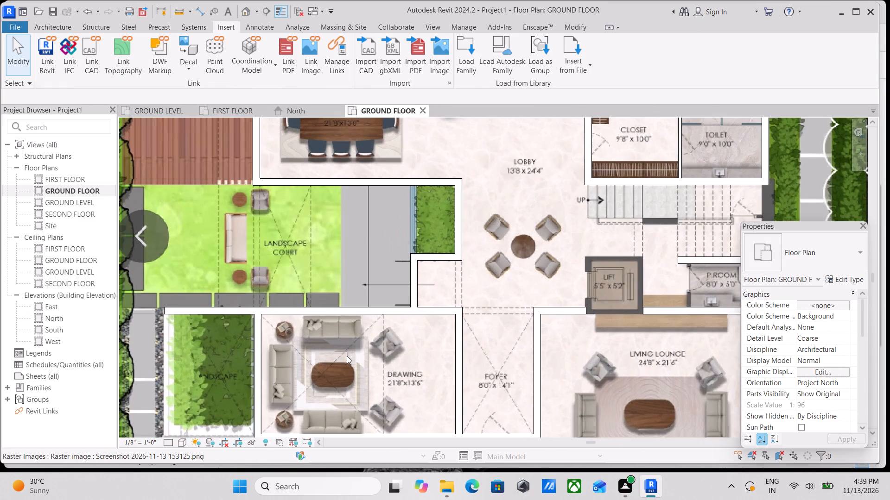
{"action": "scroll", "coordinate": [347, 356], "scroll_direction": "down", "scroll_amount": 4}
{"action": "middle_click_drag", "start_coordinate": [416, 375], "coordinate": [395, 305]}
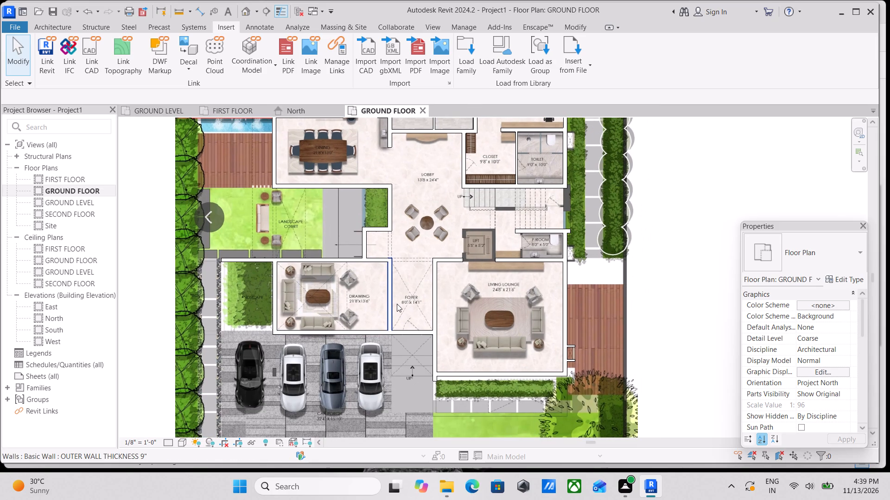
{"action": "middle_click_drag", "start_coordinate": [445, 368], "coordinate": [424, 326]}
{"action": "scroll", "coordinate": [452, 394], "scroll_direction": "up", "scroll_amount": 3}
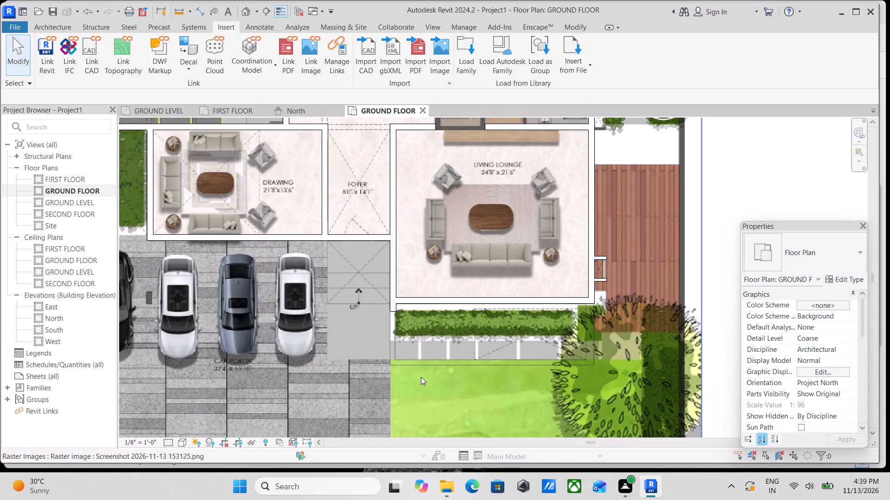
{"action": "scroll", "coordinate": [420, 376], "scroll_direction": "up", "scroll_amount": 5}
{"action": "scroll", "coordinate": [420, 376], "scroll_direction": "down", "scroll_amount": 8}
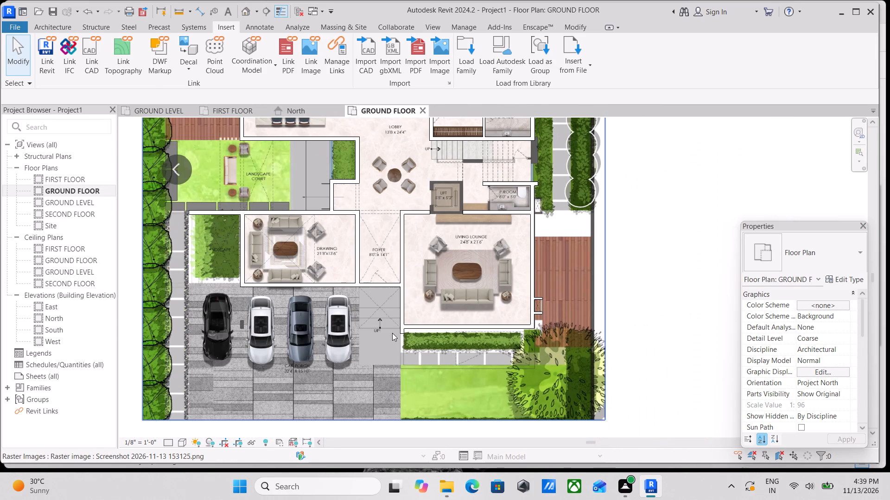
{"action": "middle_click_drag", "start_coordinate": [392, 333], "coordinate": [407, 406]}
{"action": "scroll", "coordinate": [403, 346], "scroll_direction": "up", "scroll_amount": 8}
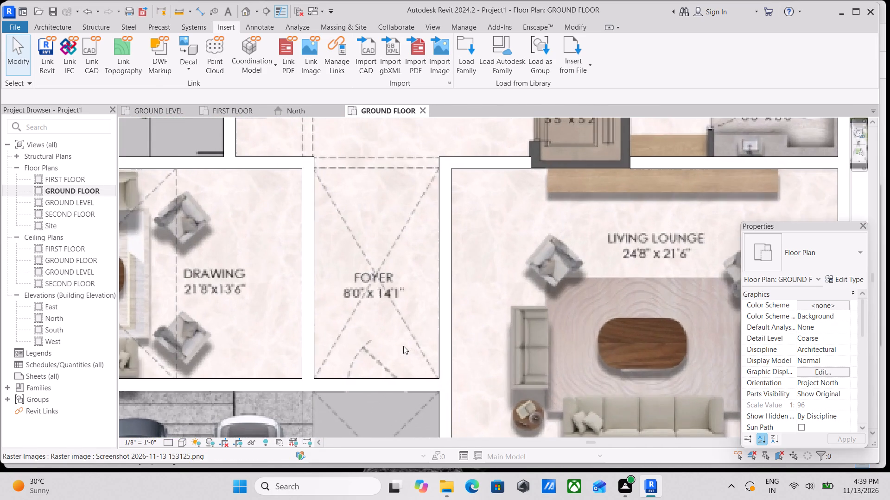
{"action": "scroll", "coordinate": [403, 346], "scroll_direction": "down", "scroll_amount": 7}
{"action": "middle_click_drag", "start_coordinate": [403, 346], "coordinate": [419, 385]}
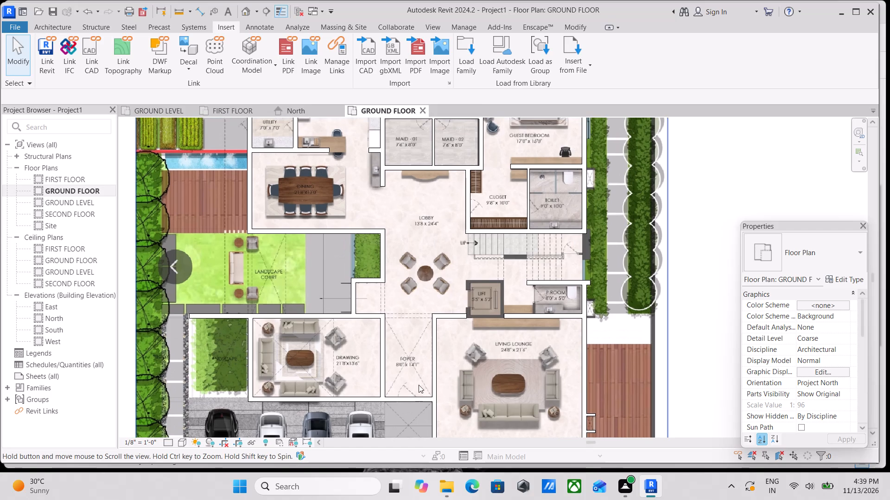
Open the default 3D view and examine the modelled ground floor walls.
{"action": "left_click", "coordinate": [246, 21]}
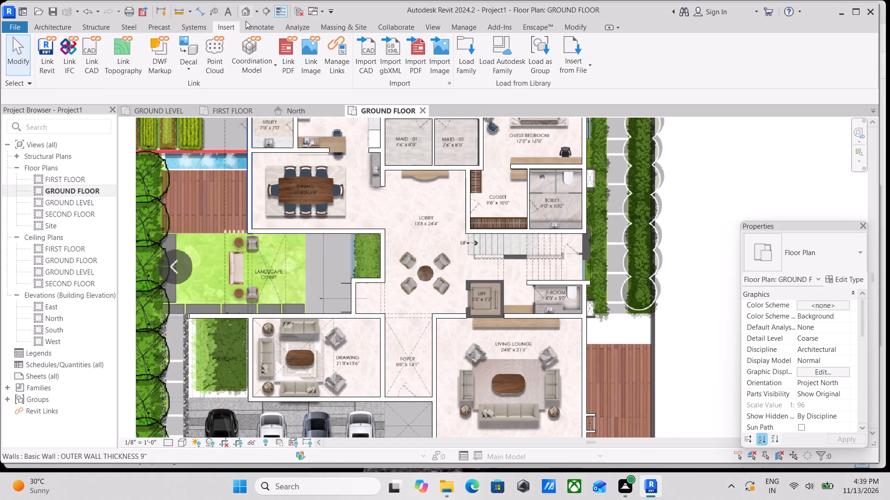
{"action": "left_click", "coordinate": [249, 10]}
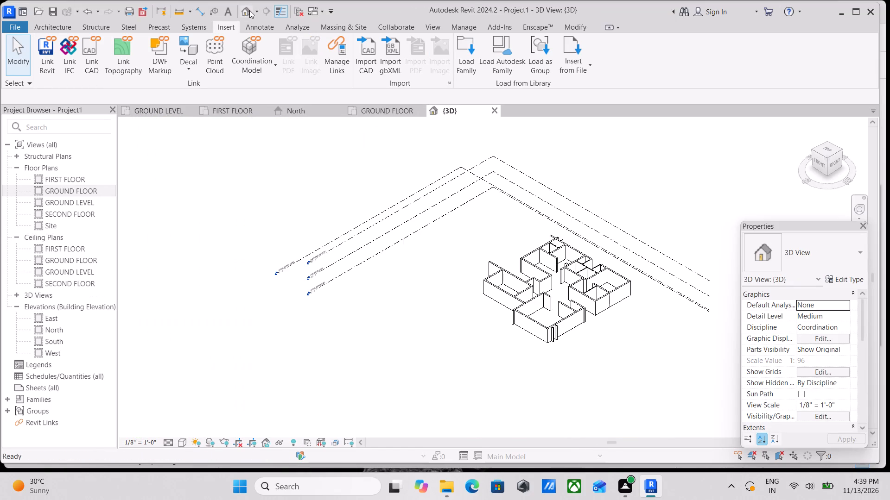
{"action": "scroll", "coordinate": [550, 302], "scroll_direction": "up", "scroll_amount": 8}
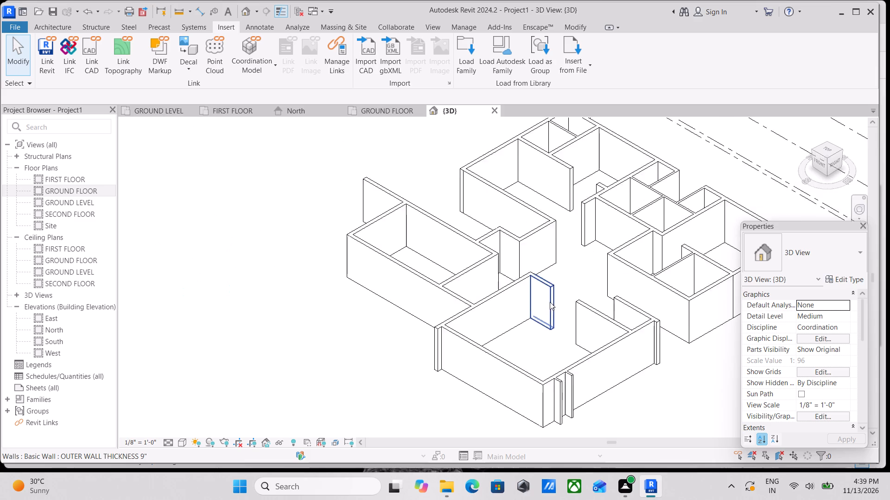
{"action": "scroll", "coordinate": [550, 302], "scroll_direction": "up", "scroll_amount": 2}
{"action": "scroll", "coordinate": [550, 302], "scroll_direction": "down", "scroll_amount": 6}
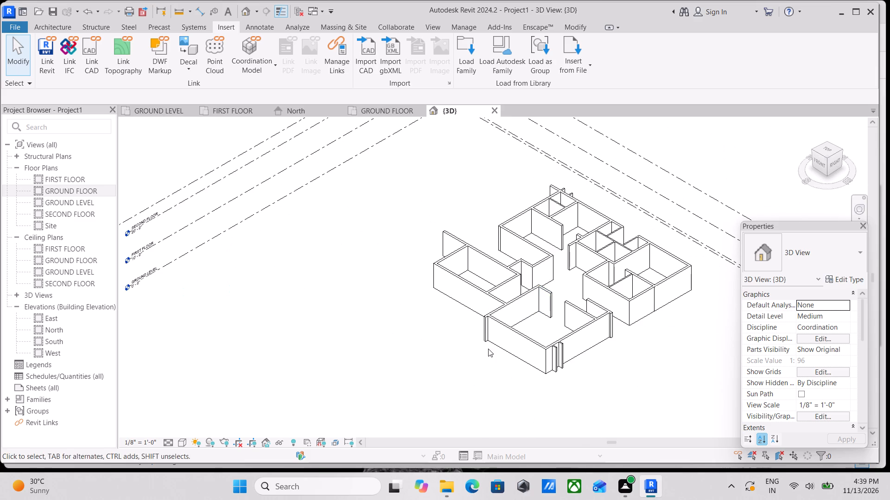
{"action": "middle_click_drag", "start_coordinate": [488, 349], "coordinate": [331, 363]}
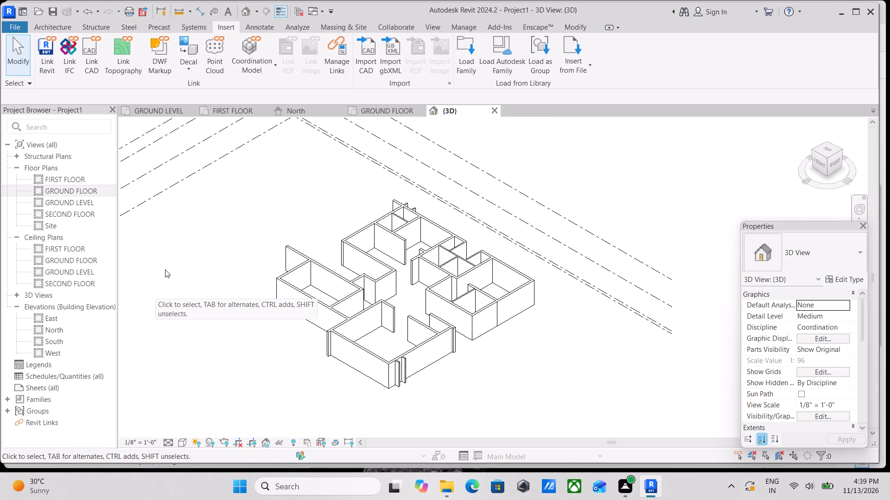
{"action": "scroll", "coordinate": [433, 321], "scroll_direction": "up", "scroll_amount": 2}
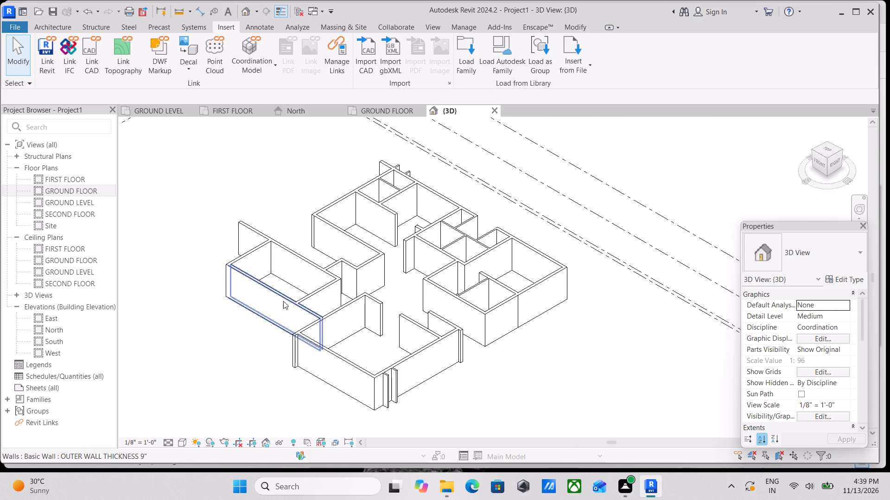
Set the 3D view's visual style to Shaded and inspect the walls.
{"action": "left_click", "coordinate": [183, 444]}
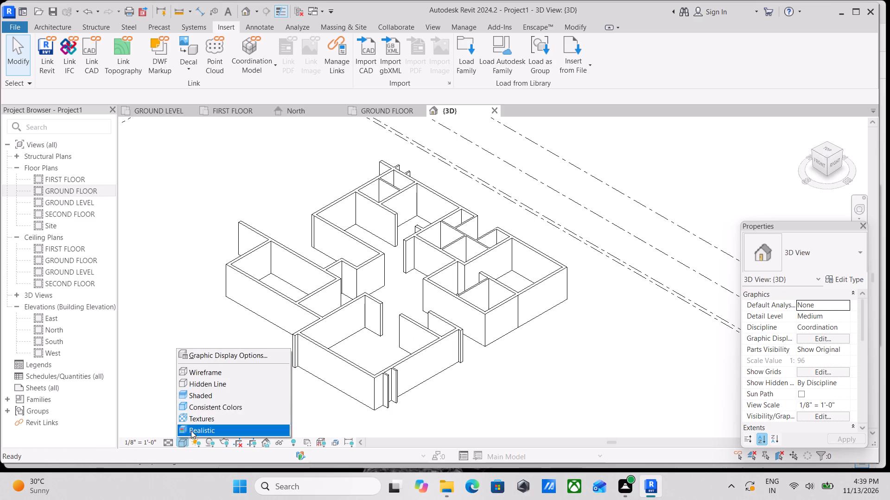
{"action": "left_click", "coordinate": [200, 398]}
{"action": "scroll", "coordinate": [384, 344], "scroll_direction": "up", "scroll_amount": 2}
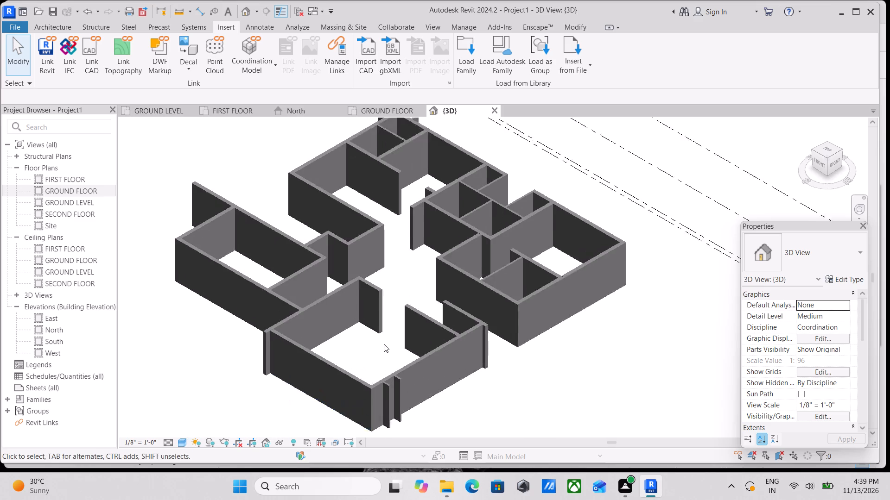
{"action": "scroll", "coordinate": [384, 344], "scroll_direction": "up", "scroll_amount": 1}
{"action": "scroll", "coordinate": [384, 344], "scroll_direction": "down", "scroll_amount": 6}
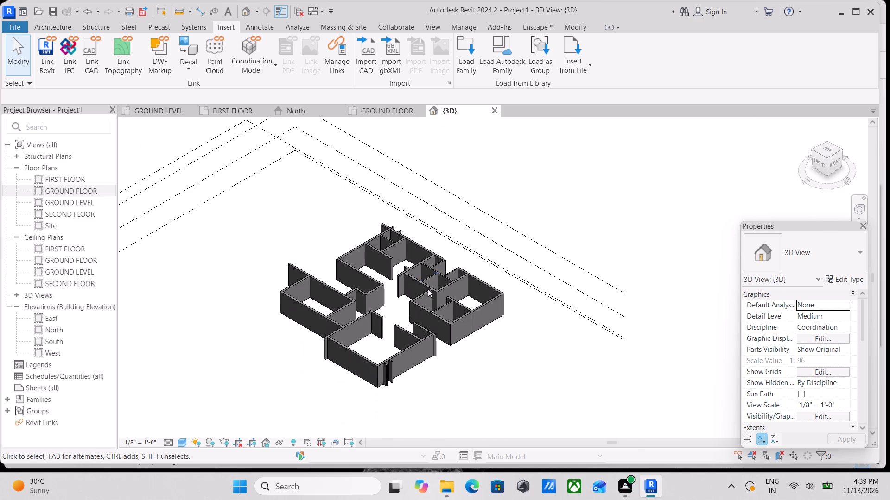
Return to the GROUND FLOOR plan and review the walls around STORE, kitchen and maid rooms against the underlay.
{"action": "left_click", "coordinate": [383, 109]}
{"action": "scroll", "coordinate": [413, 243], "scroll_direction": "down", "scroll_amount": 3}
{"action": "middle_click_drag", "start_coordinate": [413, 243], "coordinate": [412, 247]}
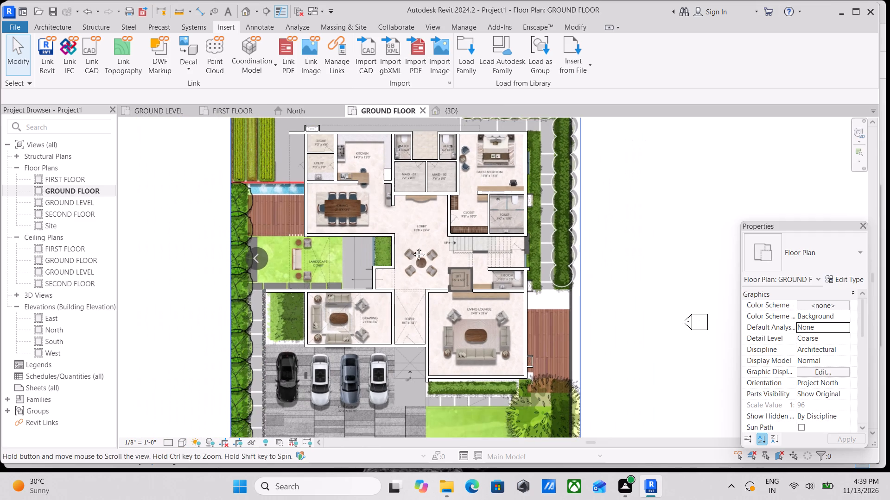
{"action": "middle_click_drag", "start_coordinate": [412, 247], "coordinate": [405, 262]}
{"action": "middle_click_drag", "start_coordinate": [379, 225], "coordinate": [389, 315]}
{"action": "scroll", "coordinate": [389, 315], "scroll_direction": "up", "scroll_amount": 2}
{"action": "scroll", "coordinate": [294, 225], "scroll_direction": "up", "scroll_amount": 3}
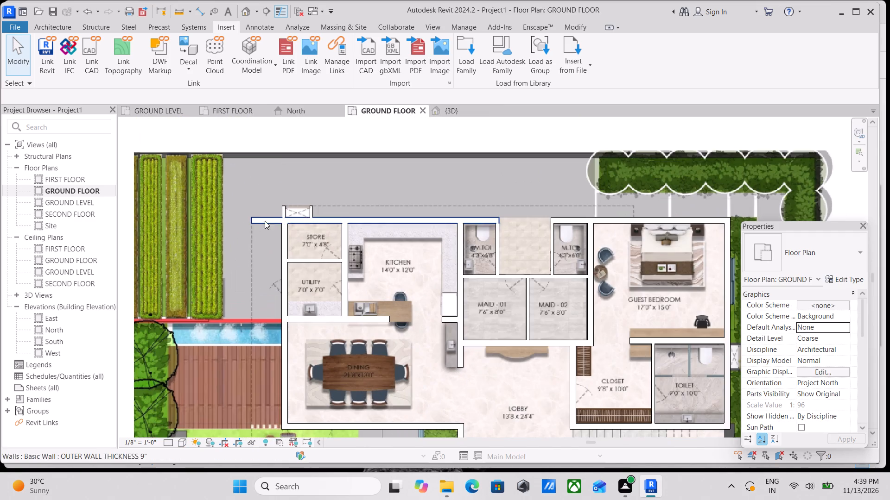
{"action": "scroll", "coordinate": [208, 205], "scroll_direction": "down", "scroll_amount": 5}
{"action": "middle_click_drag", "start_coordinate": [208, 205], "coordinate": [242, 249]}
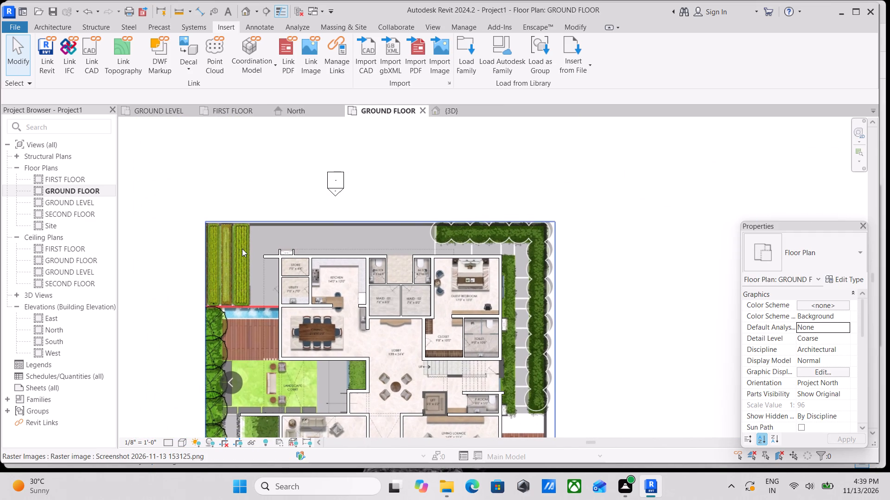
Unpin the floor plan underlay image in the GROUND FLOOR view.
{"action": "left_click", "coordinate": [231, 220]}
{"action": "scroll", "coordinate": [231, 220], "scroll_direction": "down", "scroll_amount": 3}
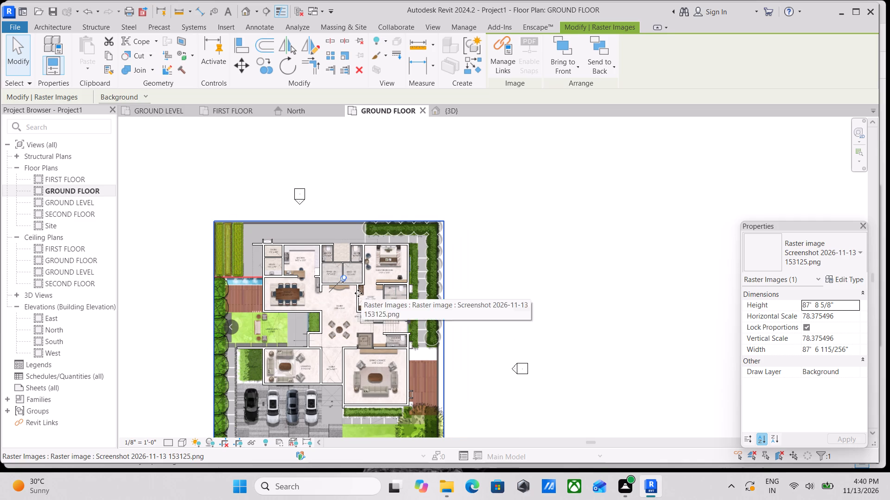
{"action": "left_click", "coordinate": [346, 279]}
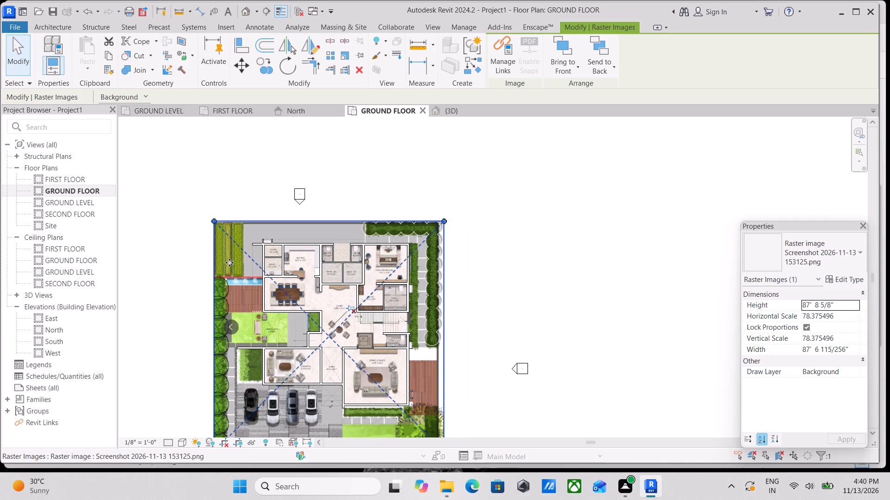
{"action": "scroll", "coordinate": [191, 214], "scroll_direction": "up", "scroll_amount": 11}
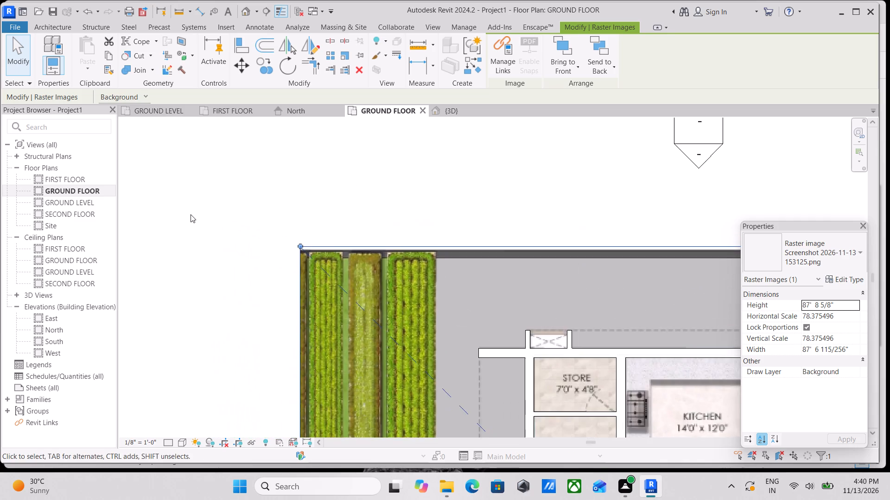
{"action": "scroll", "coordinate": [191, 214], "scroll_direction": "down", "scroll_amount": 4}
{"action": "scroll", "coordinate": [391, 195], "scroll_direction": "down", "scroll_amount": 2}
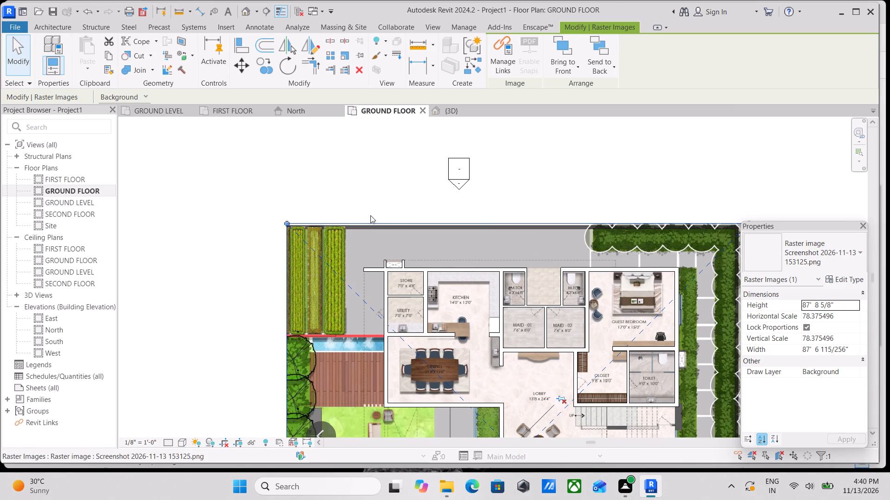
{"action": "key", "text": "Escape"}
Copy the GROUND FLOOR underlay image and paste it aligned to the Floor Plan: GROUND LEVEL view.
{"action": "left_click", "coordinate": [340, 228]}
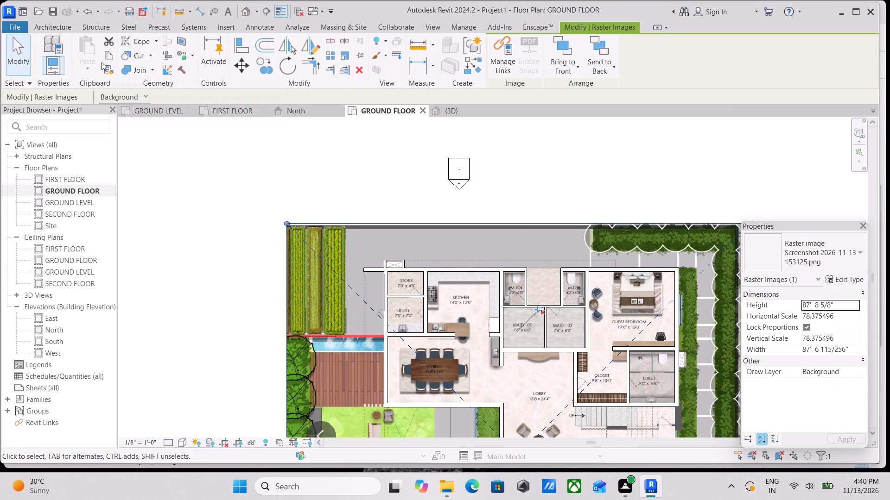
{"action": "left_click", "coordinate": [108, 56]}
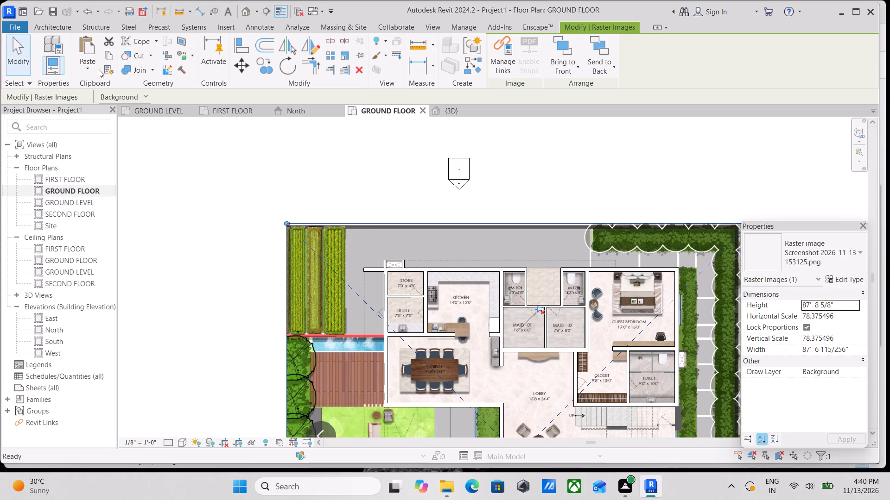
{"action": "left_click", "coordinate": [95, 69]}
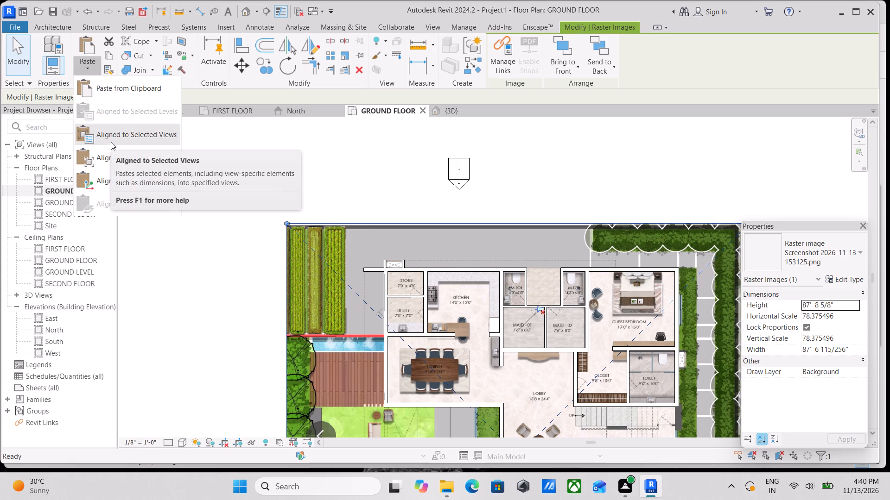
{"action": "left_click", "coordinate": [109, 136]}
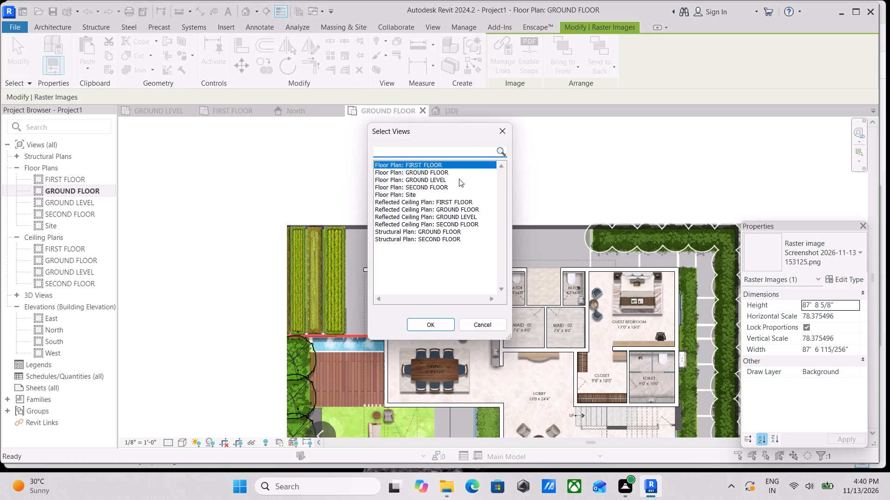
{"action": "left_click", "coordinate": [445, 178]}
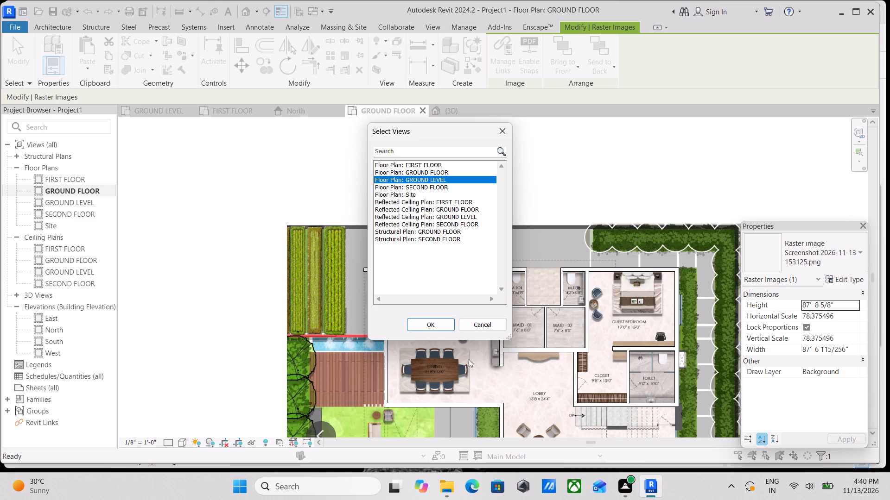
{"action": "left_click", "coordinate": [437, 327]}
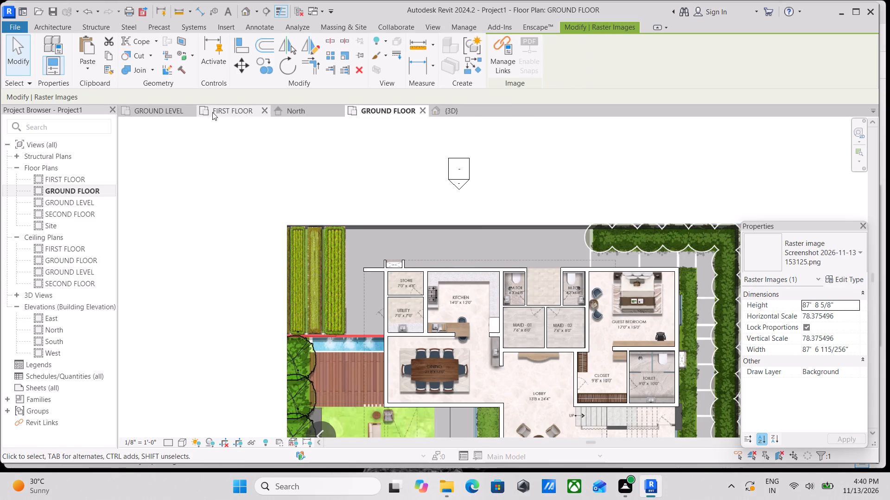
Open the GROUND LEVEL plan and check the pasted underlay image's position and extents.
{"action": "left_click", "coordinate": [178, 109]}
{"action": "scroll", "coordinate": [426, 282], "scroll_direction": "up", "scroll_amount": 3}
{"action": "scroll", "coordinate": [383, 215], "scroll_direction": "up", "scroll_amount": 2}
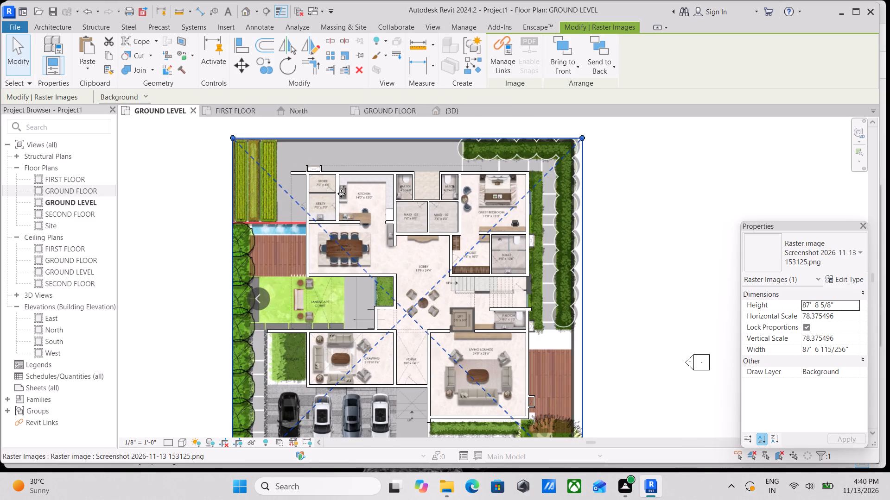
{"action": "scroll", "coordinate": [306, 186], "scroll_direction": "up", "scroll_amount": 7}
{"action": "middle_click_drag", "start_coordinate": [404, 208], "coordinate": [408, 221]}
{"action": "left_click", "coordinate": [363, 165]}
{"action": "scroll", "coordinate": [363, 165], "scroll_direction": "down", "scroll_amount": 3}
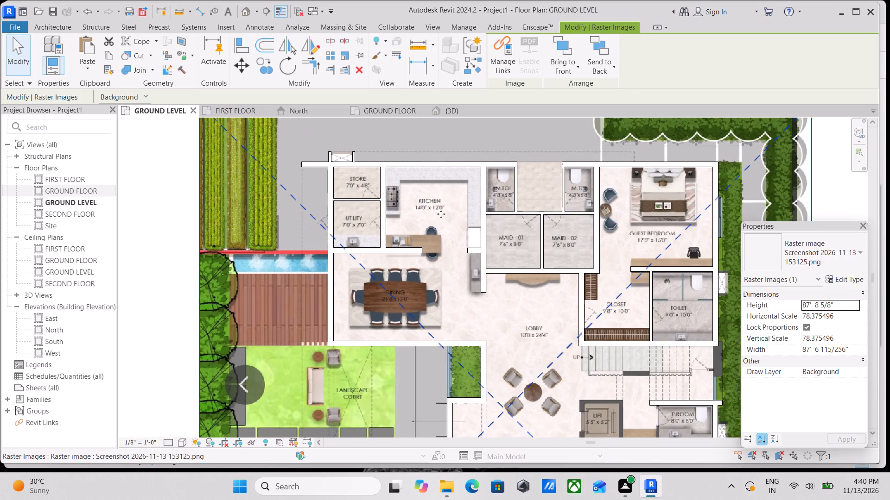
{"action": "key", "text": "Escape"}
{"action": "scroll", "coordinate": [541, 220], "scroll_direction": "down", "scroll_amount": 3}
{"action": "scroll", "coordinate": [509, 172], "scroll_direction": "up", "scroll_amount": 1}
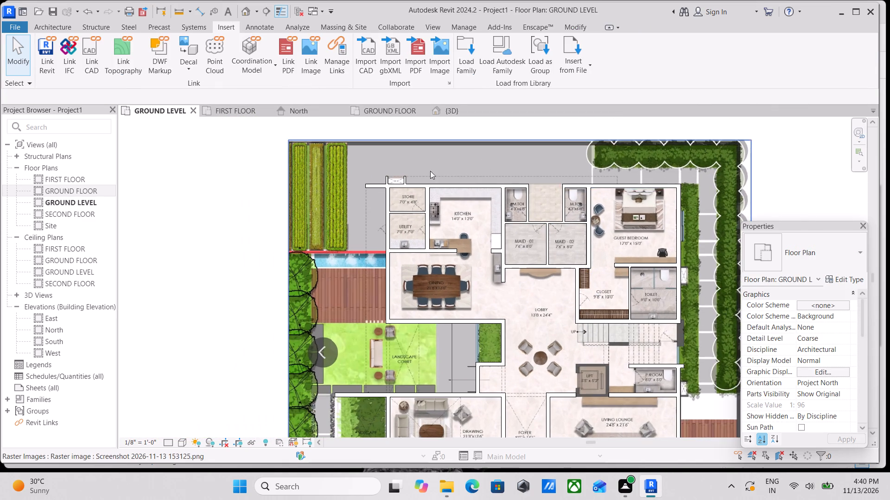
{"action": "scroll", "coordinate": [358, 170], "scroll_direction": "up", "scroll_amount": 3}
{"action": "middle_click_drag", "start_coordinate": [358, 172], "coordinate": [369, 257]}
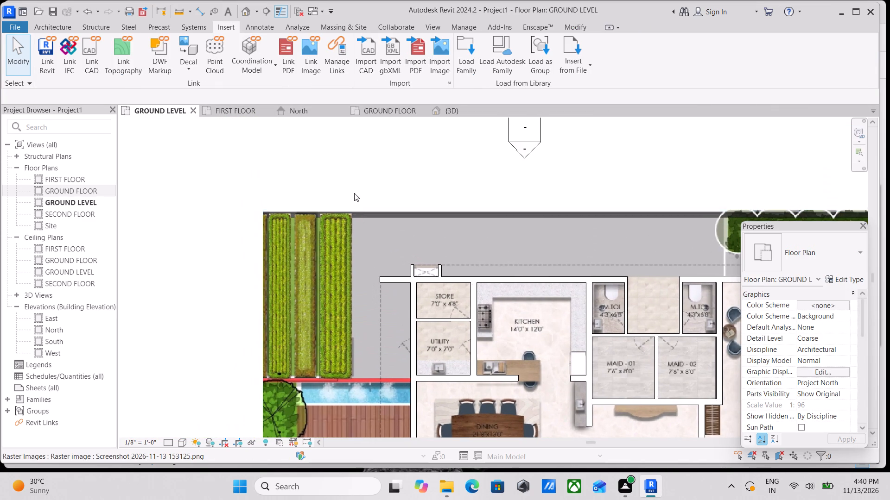
{"action": "scroll", "coordinate": [294, 210], "scroll_direction": "down", "scroll_amount": 7}
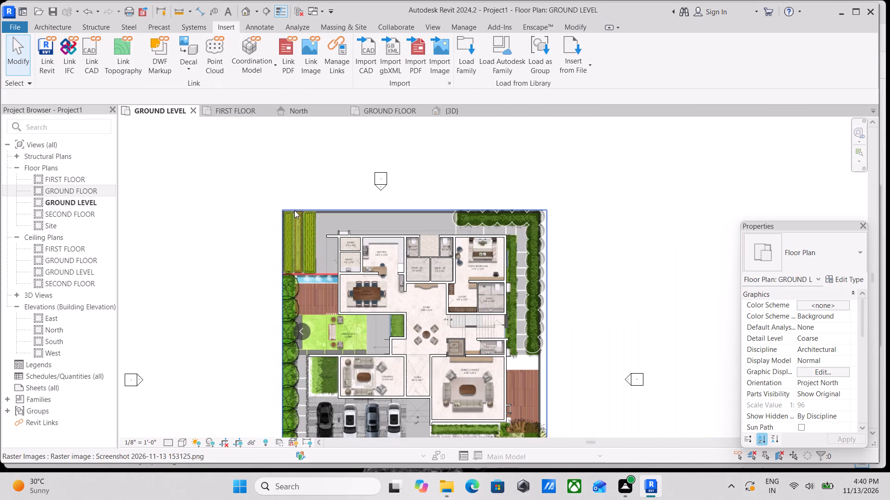
Inspect the modelled walls against the level lines in the 3D view, from the front-right edge, isometric and top directions.
{"action": "left_click", "coordinate": [440, 110]}
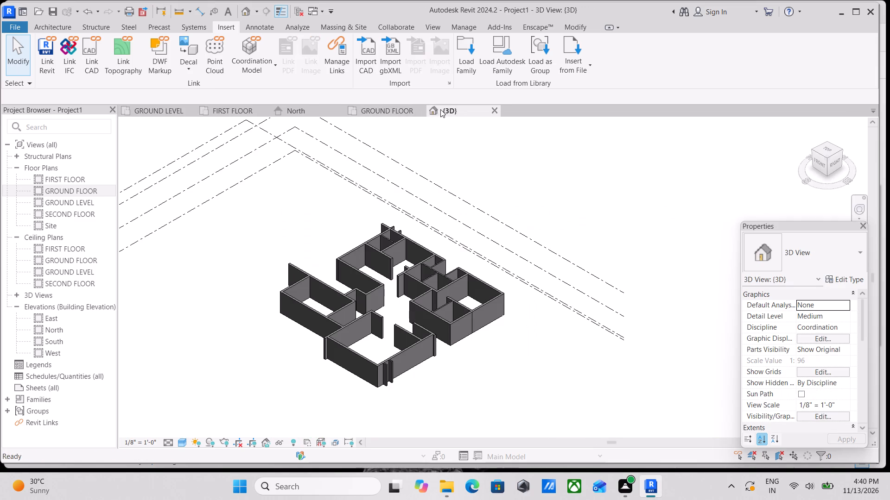
{"action": "scroll", "coordinate": [557, 218], "scroll_direction": "down", "scroll_amount": 3}
{"action": "scroll", "coordinate": [601, 219], "scroll_direction": "down", "scroll_amount": 1}
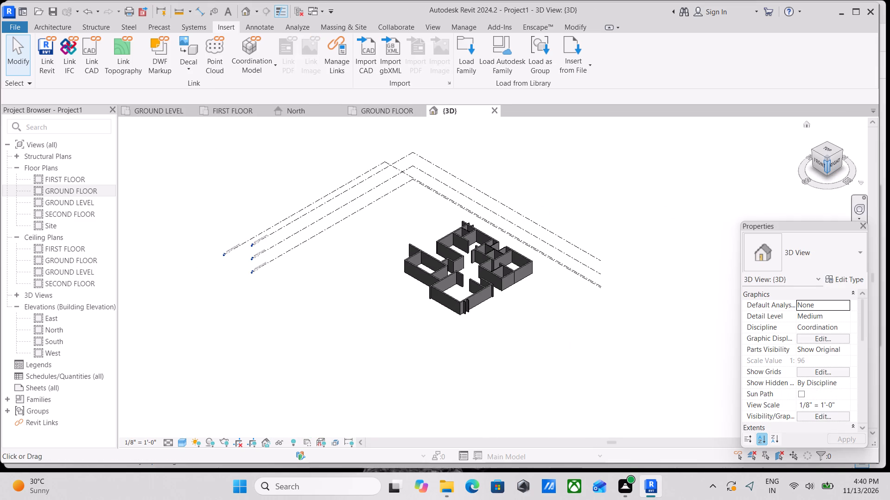
{"action": "left_click", "coordinate": [825, 169]}
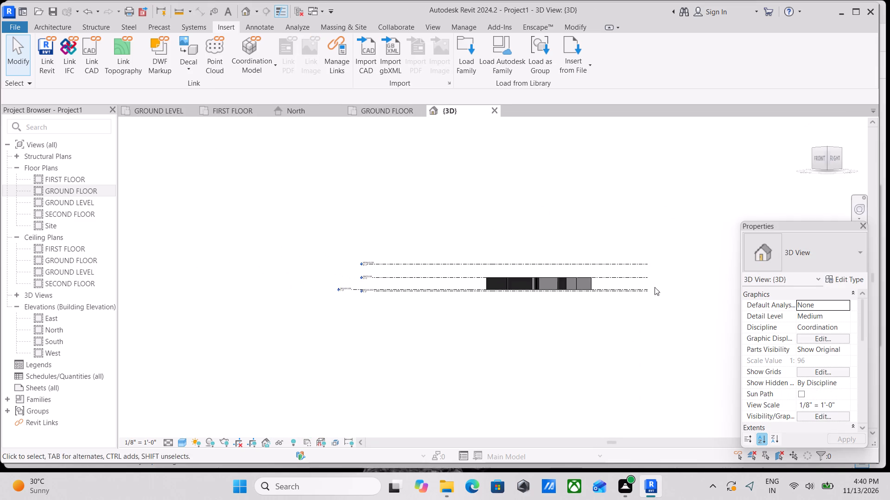
{"action": "scroll", "coordinate": [633, 291], "scroll_direction": "up", "scroll_amount": 3}
{"action": "scroll", "coordinate": [477, 295], "scroll_direction": "up", "scroll_amount": 3}
{"action": "scroll", "coordinate": [365, 298], "scroll_direction": "up", "scroll_amount": 4}
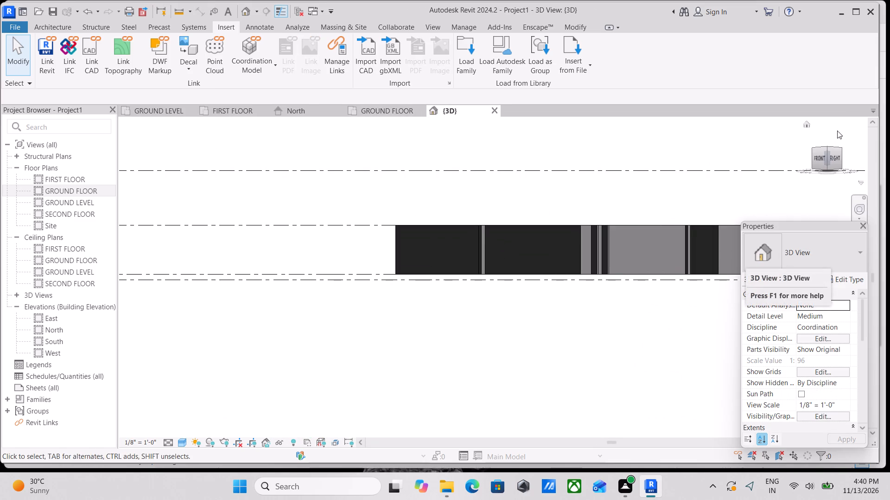
{"action": "left_click", "coordinate": [826, 149]}
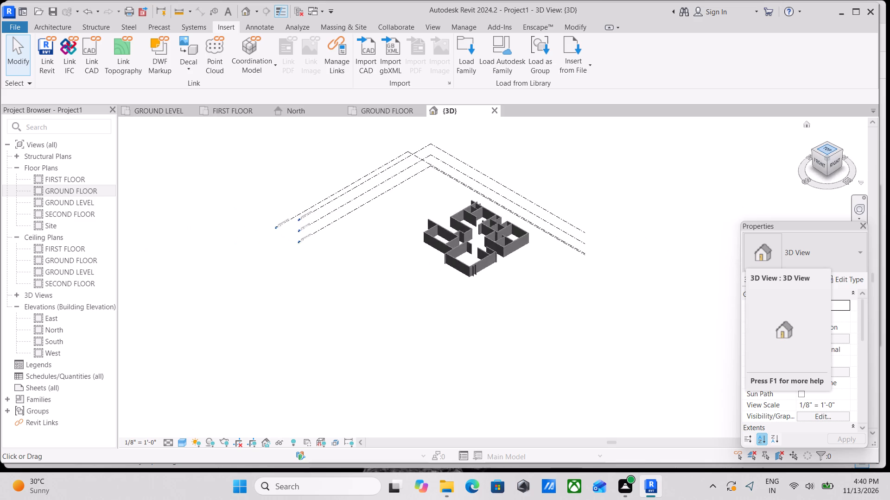
{"action": "left_click", "coordinate": [813, 150]}
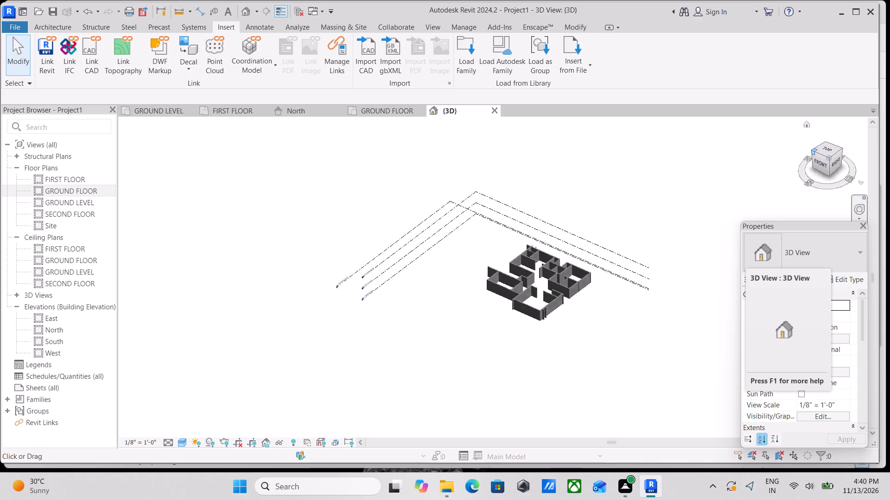
{"action": "left_click", "coordinate": [829, 155]}
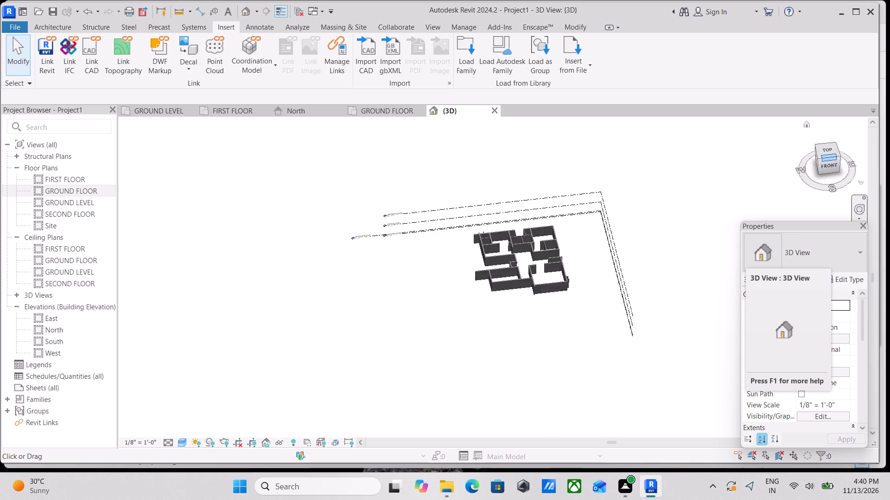
{"action": "left_click", "coordinate": [827, 149]}
{"action": "scroll", "coordinate": [615, 181], "scroll_direction": "up", "scroll_amount": 2}
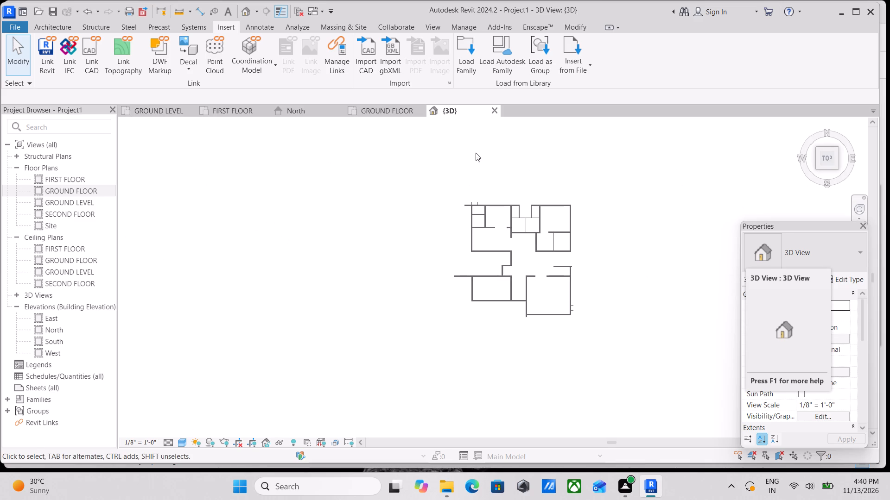
Return to the GROUND LEVEL plan and examine the underlay's rooms, landscaping and site edges.
{"action": "left_click", "coordinate": [153, 107]}
{"action": "scroll", "coordinate": [375, 245], "scroll_direction": "down", "scroll_amount": 1}
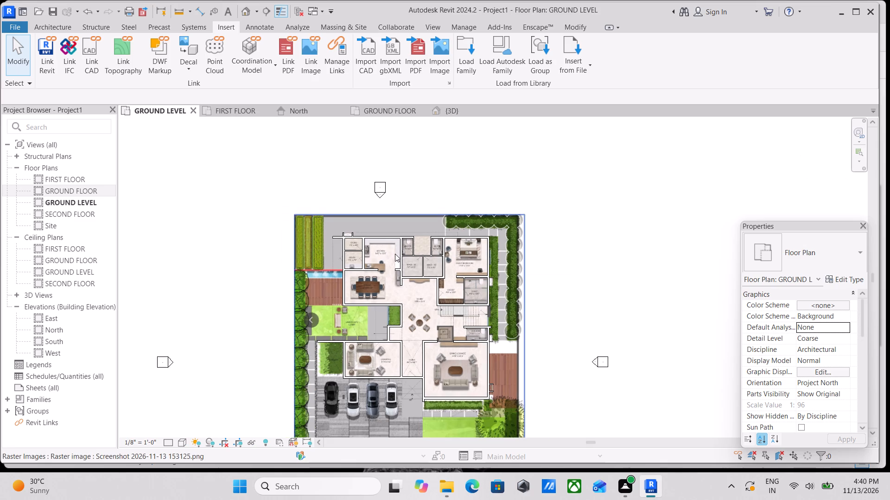
{"action": "scroll", "coordinate": [395, 254], "scroll_direction": "up", "scroll_amount": 7}
{"action": "scroll", "coordinate": [381, 246], "scroll_direction": "down", "scroll_amount": 3}
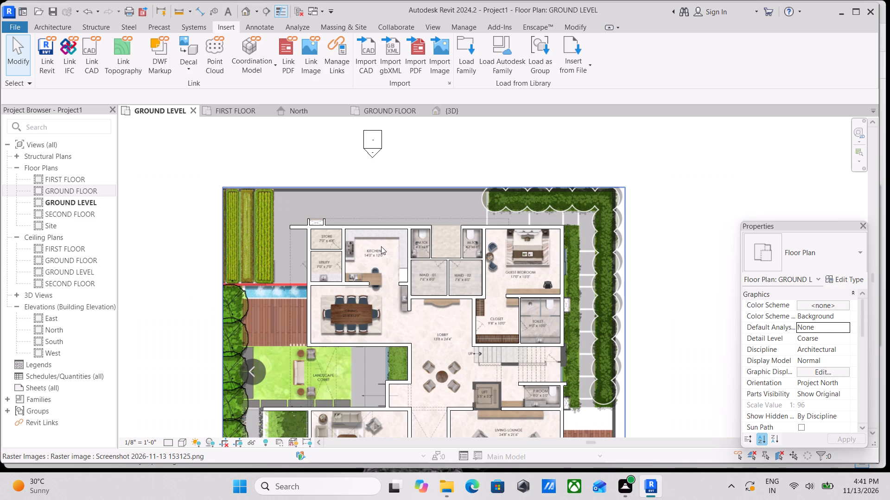
{"action": "scroll", "coordinate": [439, 176], "scroll_direction": "up", "scroll_amount": 7}
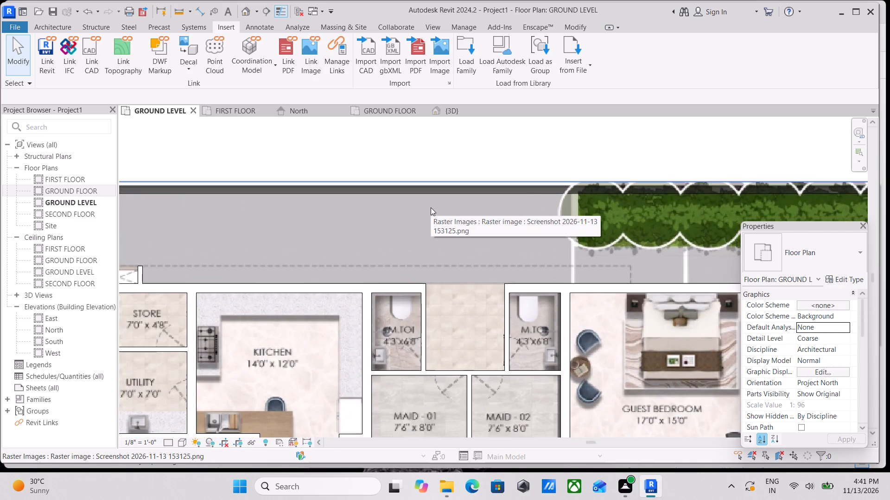
{"action": "scroll", "coordinate": [431, 207], "scroll_direction": "up", "scroll_amount": 4}
{"action": "scroll", "coordinate": [431, 207], "scroll_direction": "down", "scroll_amount": 12}
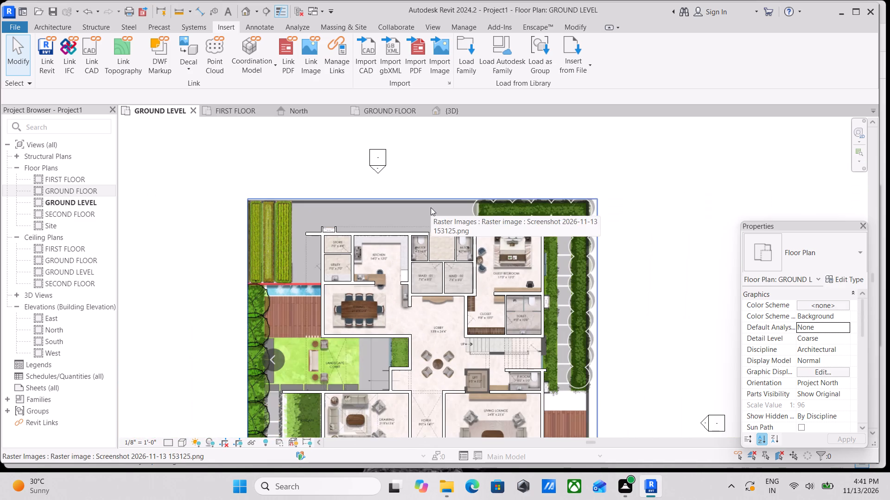
{"action": "scroll", "coordinate": [687, 240], "scroll_direction": "up", "scroll_amount": 2}
{"action": "scroll", "coordinate": [585, 217], "scroll_direction": "up", "scroll_amount": 4}
{"action": "scroll", "coordinate": [585, 217], "scroll_direction": "down", "scroll_amount": 4}
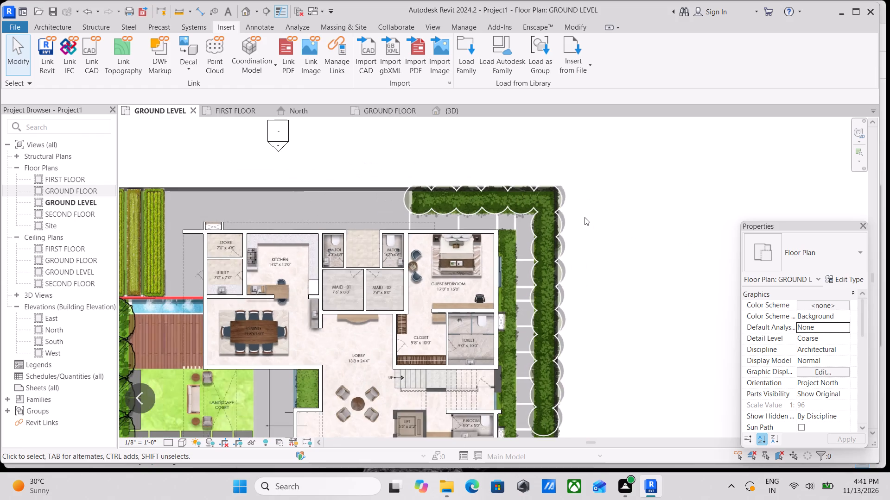
{"action": "scroll", "coordinate": [585, 217], "scroll_direction": "down", "scroll_amount": 4}
{"action": "scroll", "coordinate": [423, 208], "scroll_direction": "down", "scroll_amount": 3}
{"action": "middle_click_drag", "start_coordinate": [438, 264], "coordinate": [433, 212]}
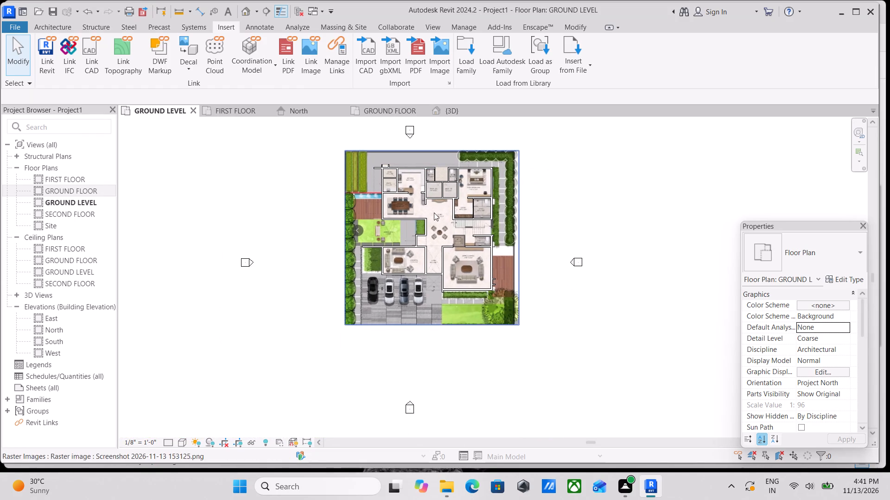
{"action": "scroll", "coordinate": [400, 379], "scroll_direction": "up", "scroll_amount": 3}
{"action": "scroll", "coordinate": [543, 340], "scroll_direction": "up", "scroll_amount": 3}
{"action": "scroll", "coordinate": [491, 269], "scroll_direction": "up", "scroll_amount": 6}
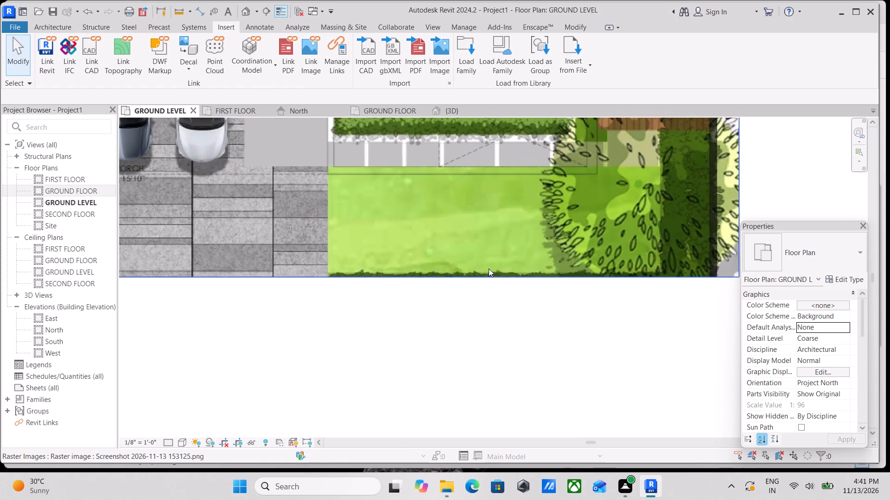
{"action": "scroll", "coordinate": [489, 269], "scroll_direction": "down", "scroll_amount": 7}
{"action": "middle_click_drag", "start_coordinate": [489, 267], "coordinate": [503, 302]}
{"action": "scroll", "coordinate": [503, 302], "scroll_direction": "down", "scroll_amount": 2}
{"action": "middle_click_drag", "start_coordinate": [488, 299], "coordinate": [491, 336]}
{"action": "scroll", "coordinate": [491, 336], "scroll_direction": "up", "scroll_amount": 2}
{"action": "middle_click_drag", "start_coordinate": [394, 281], "coordinate": [438, 405]}
{"action": "middle_click_drag", "start_coordinate": [387, 263], "coordinate": [408, 375]}
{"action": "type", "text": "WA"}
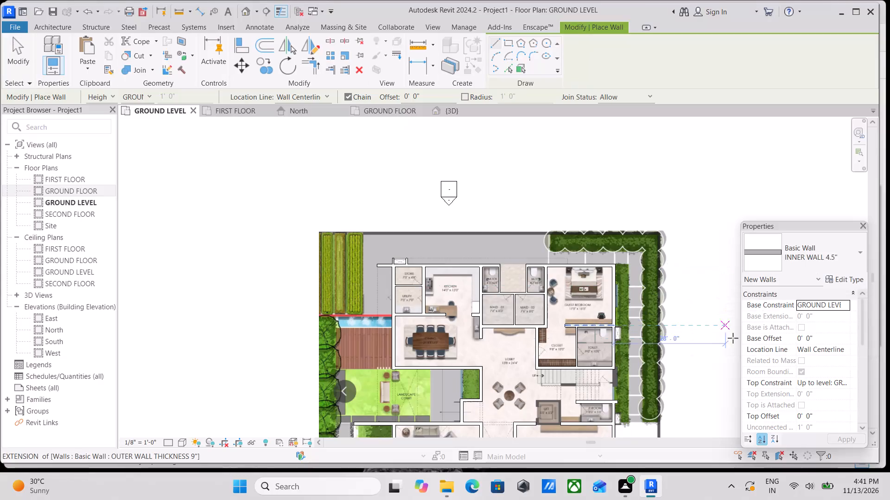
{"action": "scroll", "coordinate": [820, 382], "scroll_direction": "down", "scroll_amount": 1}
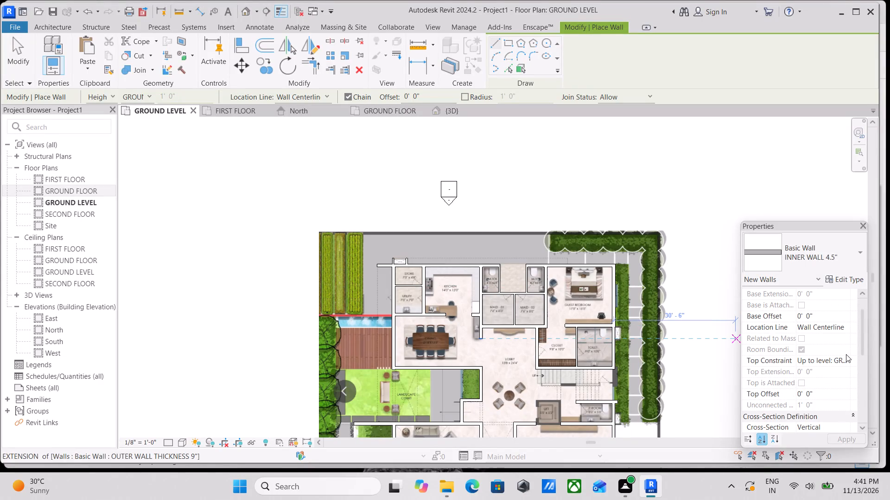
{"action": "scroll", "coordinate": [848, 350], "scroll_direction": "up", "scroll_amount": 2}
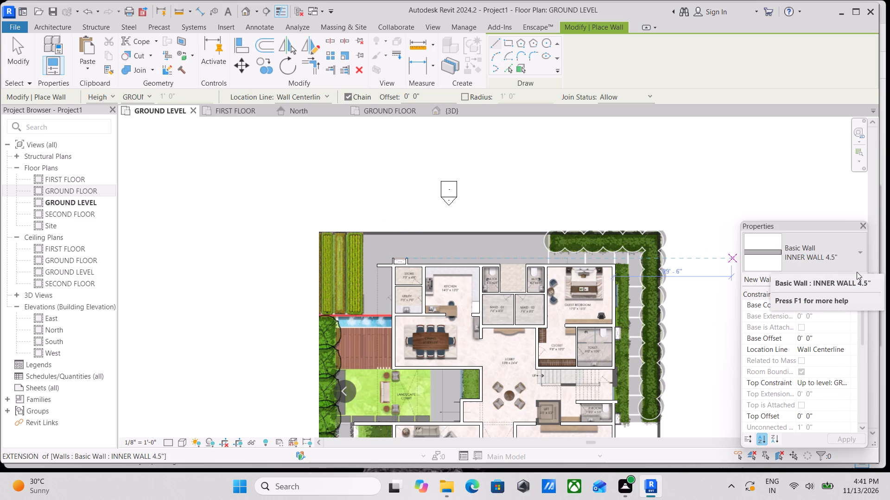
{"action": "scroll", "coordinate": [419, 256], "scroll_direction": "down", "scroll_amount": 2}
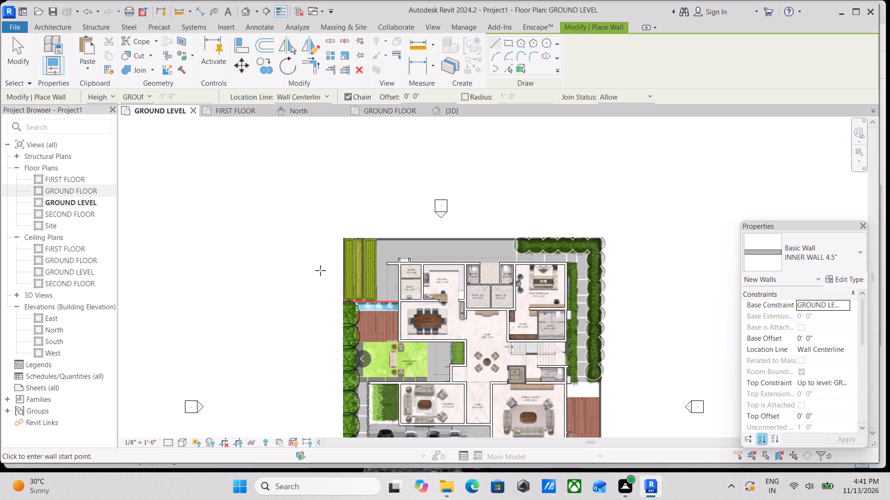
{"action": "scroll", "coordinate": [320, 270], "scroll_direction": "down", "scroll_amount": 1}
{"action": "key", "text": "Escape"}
Start a toposolid on GROUND LEVEL and sketch a rectangular outer boundary about 232' by 216' around the underlay image.
{"action": "scroll", "coordinate": [320, 270], "scroll_direction": "down", "scroll_amount": 3}
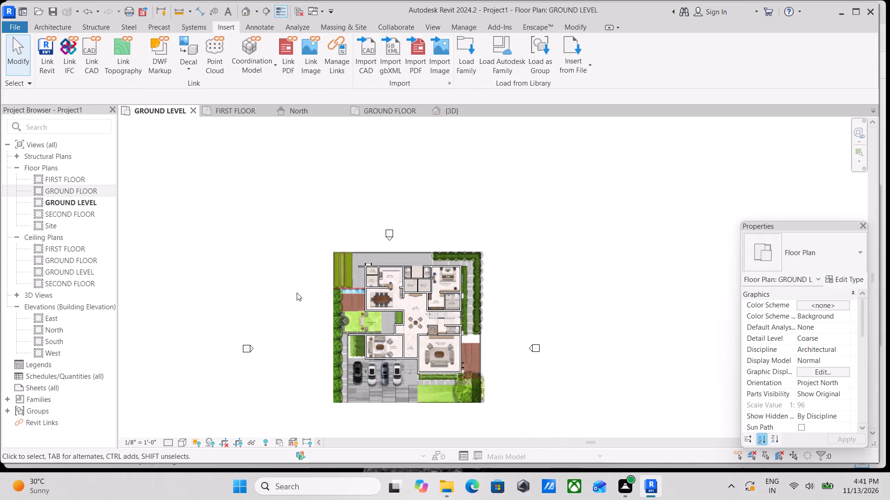
{"action": "middle_click_drag", "start_coordinate": [297, 293], "coordinate": [319, 261]}
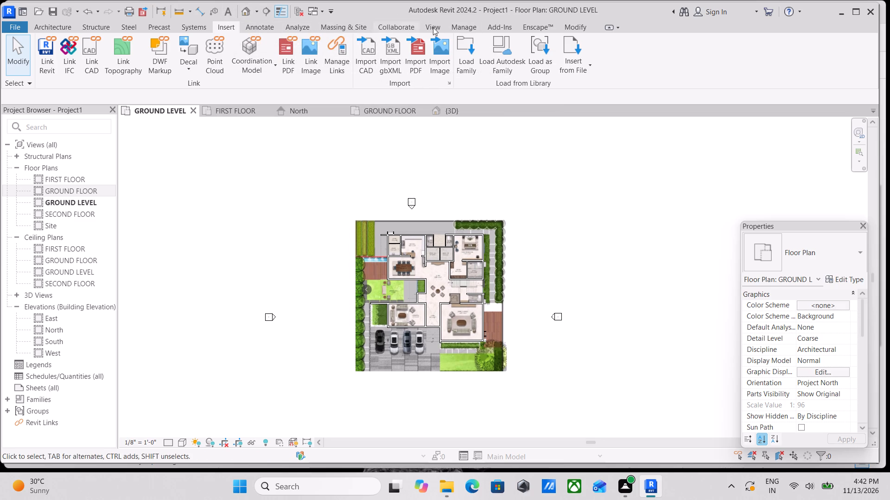
{"action": "left_click", "coordinate": [341, 30]}
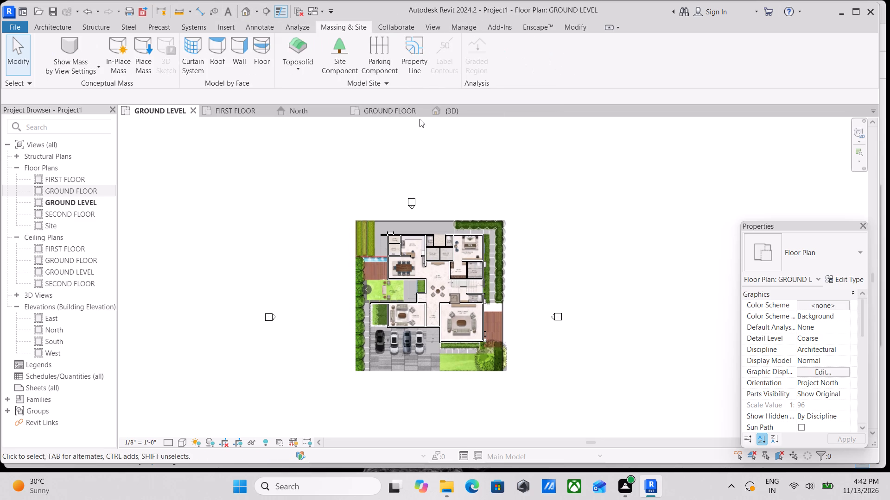
{"action": "left_click", "coordinate": [301, 69]}
{"action": "left_click", "coordinate": [324, 89]}
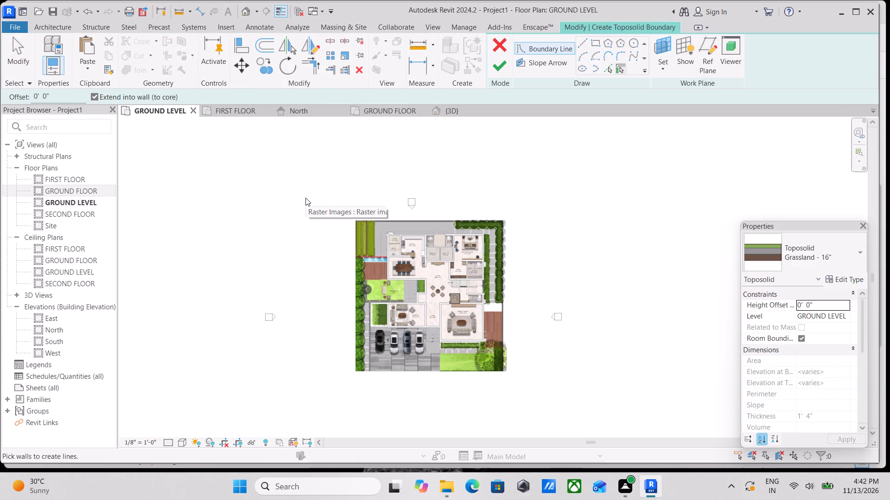
{"action": "scroll", "coordinate": [305, 198], "scroll_direction": "up", "scroll_amount": 1}
{"action": "scroll", "coordinate": [305, 198], "scroll_direction": "down", "scroll_amount": 2}
{"action": "scroll", "coordinate": [394, 224], "scroll_direction": "down", "scroll_amount": 2}
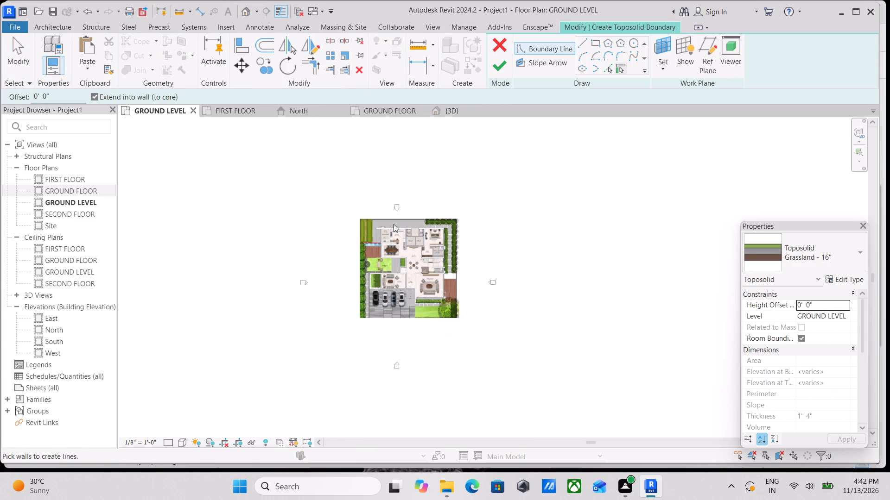
{"action": "middle_click_drag", "start_coordinate": [394, 224], "coordinate": [407, 245]}
{"action": "scroll", "coordinate": [407, 245], "scroll_direction": "down", "scroll_amount": 1}
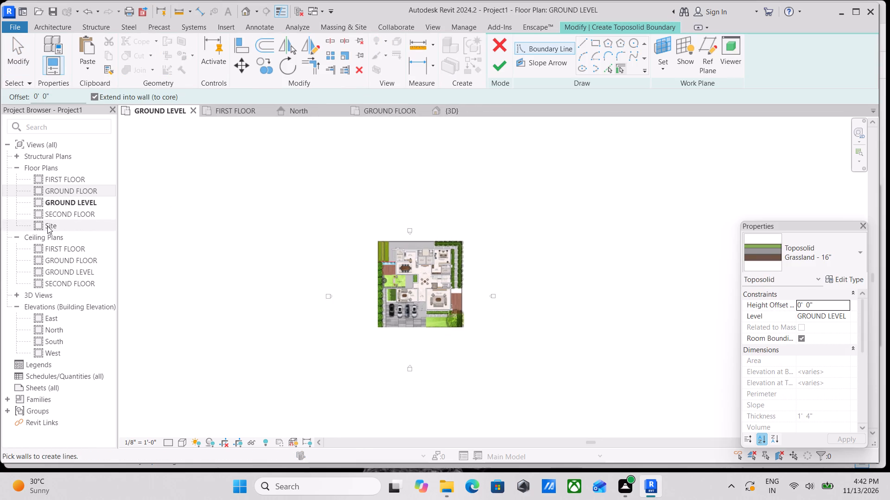
{"action": "left_click", "coordinate": [47, 226]}
{"action": "scroll", "coordinate": [438, 239], "scroll_direction": "down", "scroll_amount": 1}
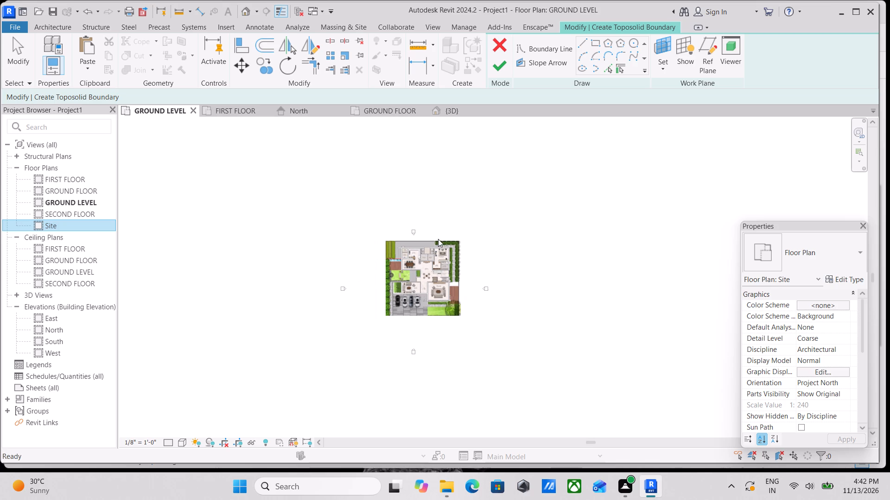
{"action": "left_click", "coordinate": [598, 38]}
{"action": "left_click", "coordinate": [317, 193]}
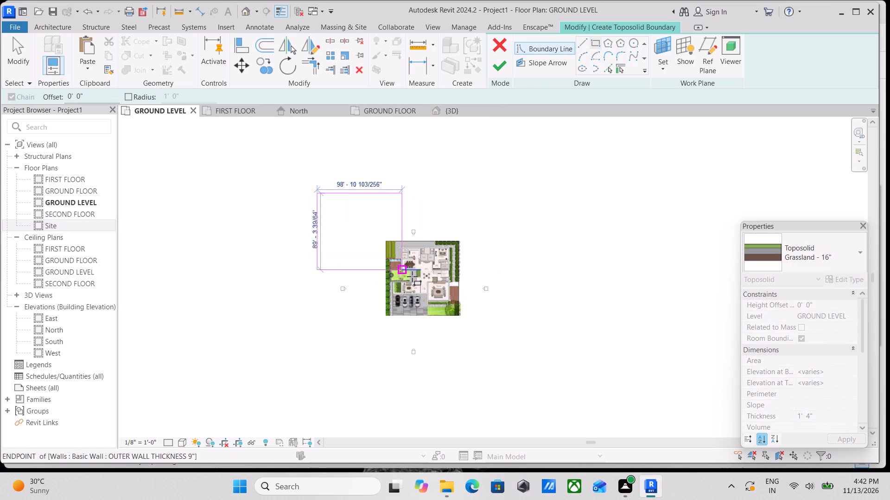
{"action": "left_click", "coordinate": [517, 380]}
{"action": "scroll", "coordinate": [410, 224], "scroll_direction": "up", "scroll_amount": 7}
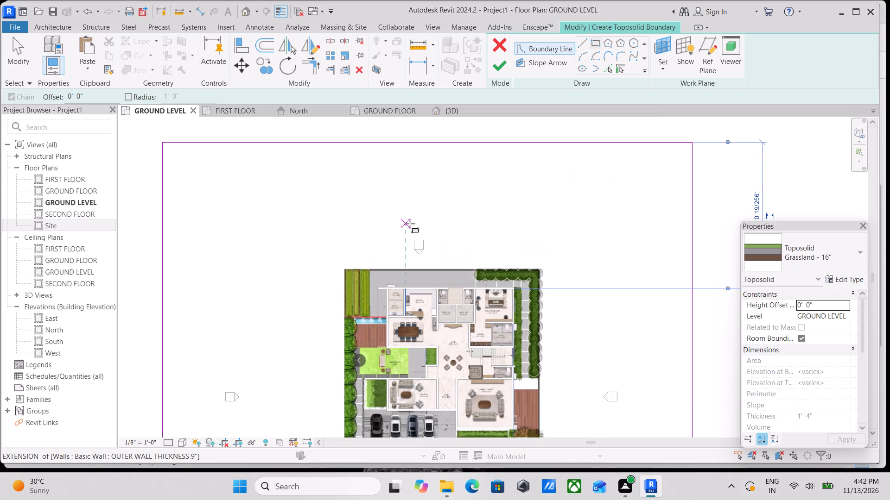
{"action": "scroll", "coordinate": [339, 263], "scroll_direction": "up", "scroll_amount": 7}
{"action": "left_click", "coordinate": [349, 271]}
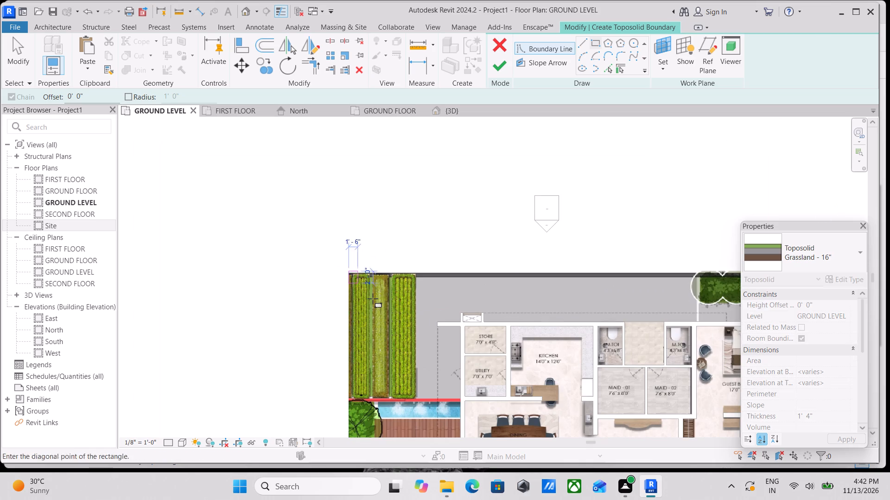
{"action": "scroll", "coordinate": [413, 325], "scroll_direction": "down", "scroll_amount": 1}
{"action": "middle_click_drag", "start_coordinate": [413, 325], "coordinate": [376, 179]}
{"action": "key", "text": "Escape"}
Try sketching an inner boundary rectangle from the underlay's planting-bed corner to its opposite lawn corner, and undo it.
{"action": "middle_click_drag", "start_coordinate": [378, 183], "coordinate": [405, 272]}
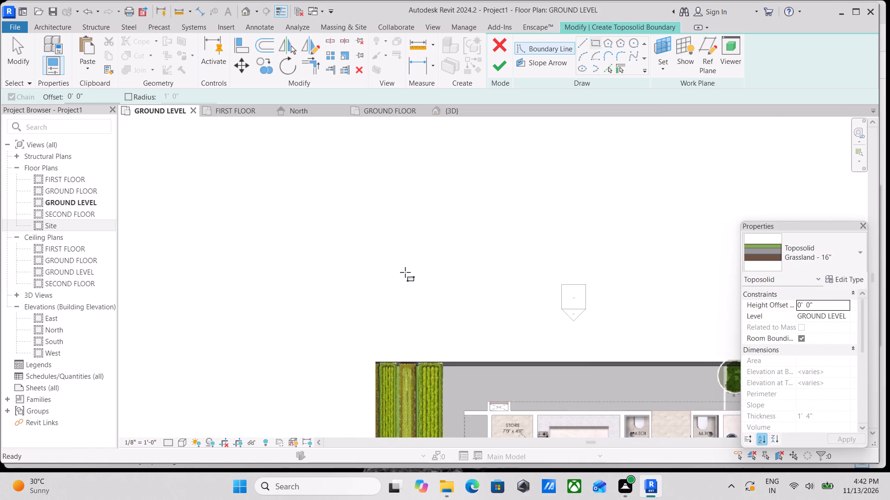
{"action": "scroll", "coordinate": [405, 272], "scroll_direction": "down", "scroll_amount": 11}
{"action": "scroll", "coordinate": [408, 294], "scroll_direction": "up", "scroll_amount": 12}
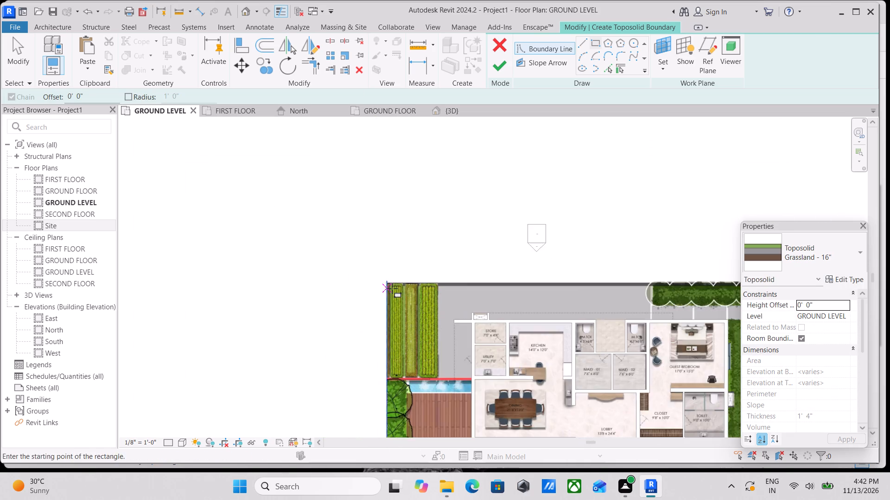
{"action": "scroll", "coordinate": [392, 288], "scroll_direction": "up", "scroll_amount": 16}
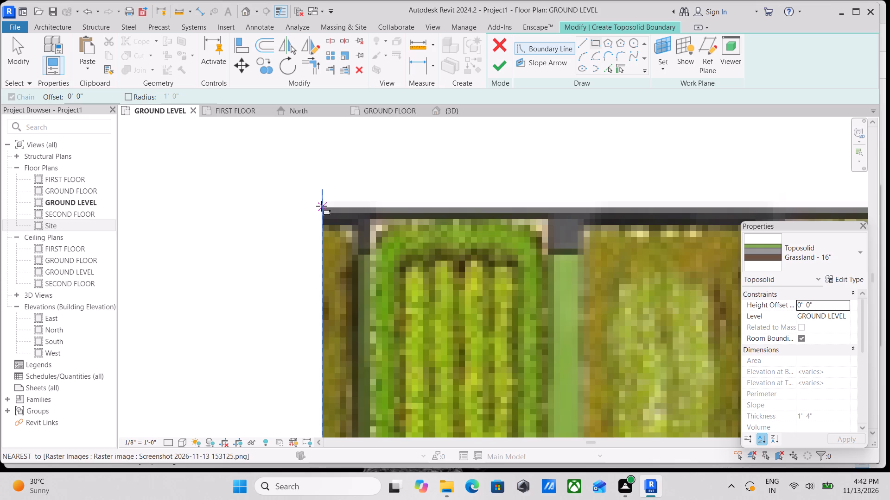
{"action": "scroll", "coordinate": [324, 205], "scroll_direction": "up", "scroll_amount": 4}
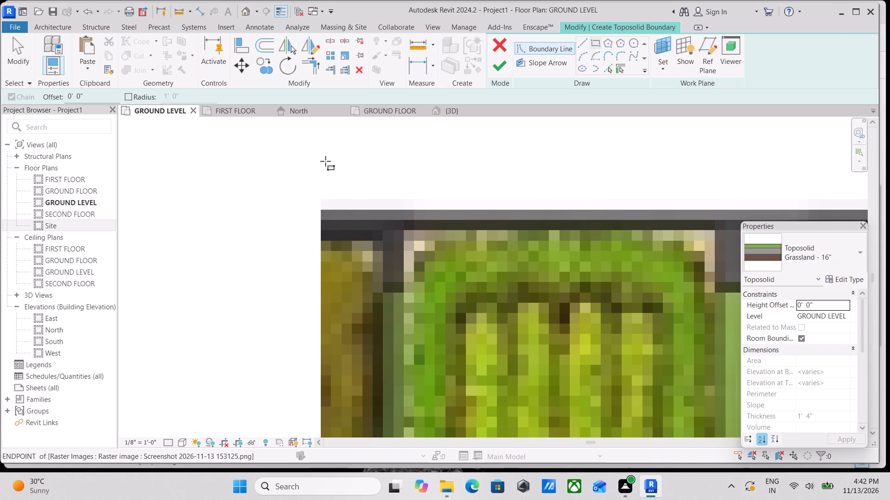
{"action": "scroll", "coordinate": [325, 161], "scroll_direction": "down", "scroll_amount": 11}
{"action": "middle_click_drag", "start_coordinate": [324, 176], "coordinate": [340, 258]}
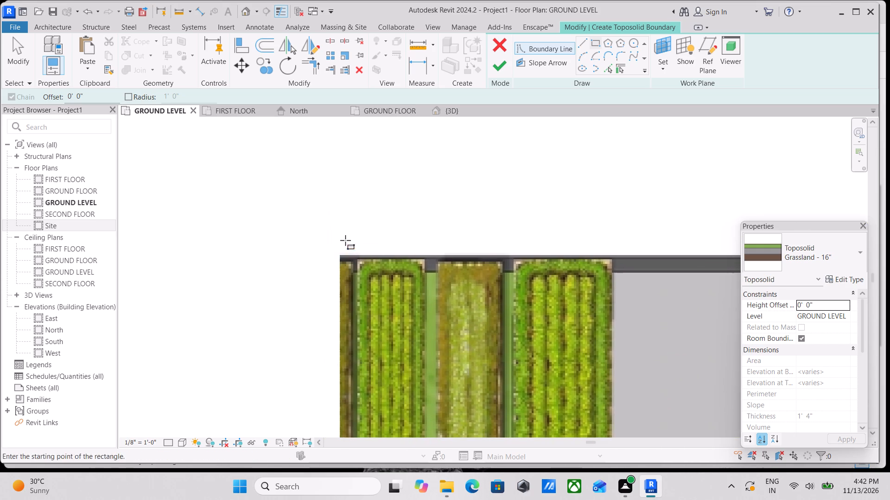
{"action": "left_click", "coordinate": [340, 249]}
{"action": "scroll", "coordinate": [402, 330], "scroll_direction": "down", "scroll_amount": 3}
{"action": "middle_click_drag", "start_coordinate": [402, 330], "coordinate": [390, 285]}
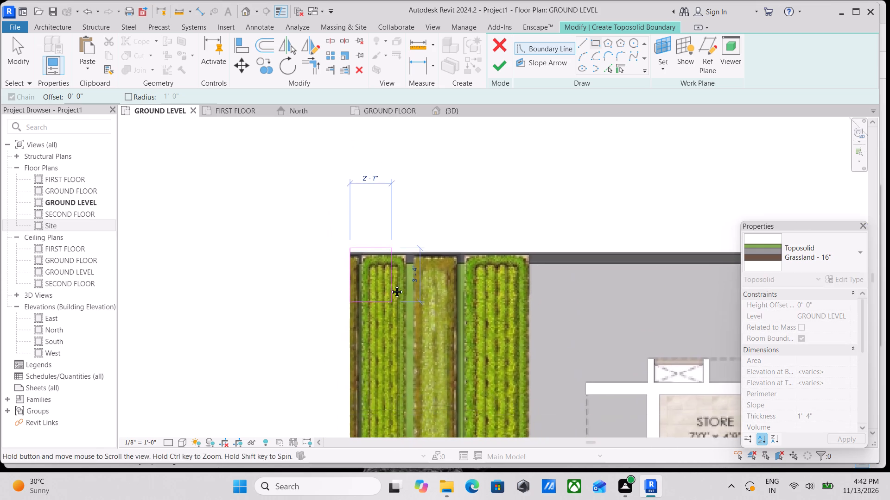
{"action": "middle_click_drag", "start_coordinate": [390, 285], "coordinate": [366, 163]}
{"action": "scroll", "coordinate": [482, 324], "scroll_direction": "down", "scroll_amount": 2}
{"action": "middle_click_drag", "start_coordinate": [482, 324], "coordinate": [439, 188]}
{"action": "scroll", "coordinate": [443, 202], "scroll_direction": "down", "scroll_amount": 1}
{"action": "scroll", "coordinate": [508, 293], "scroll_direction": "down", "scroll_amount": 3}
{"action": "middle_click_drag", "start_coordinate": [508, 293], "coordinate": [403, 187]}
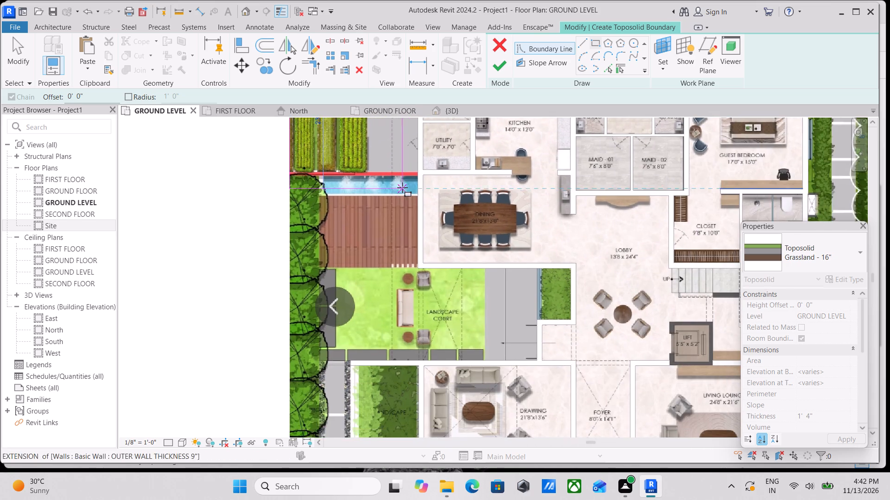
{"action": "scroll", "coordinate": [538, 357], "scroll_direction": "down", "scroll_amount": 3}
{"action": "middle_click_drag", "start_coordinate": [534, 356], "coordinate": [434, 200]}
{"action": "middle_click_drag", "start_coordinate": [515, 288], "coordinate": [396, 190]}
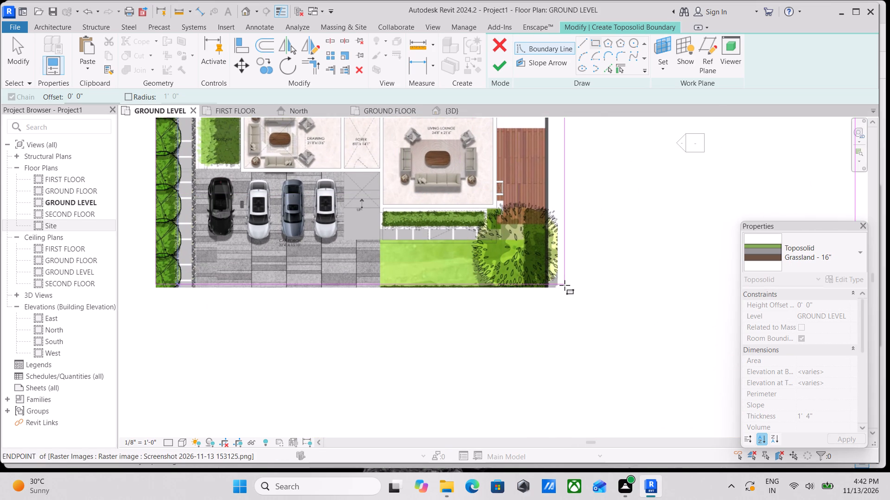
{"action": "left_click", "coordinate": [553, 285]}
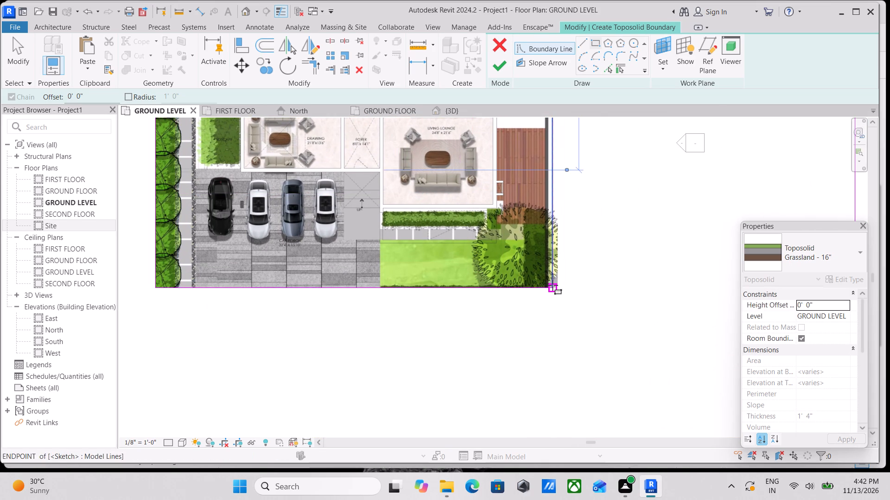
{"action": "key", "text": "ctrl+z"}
Sketch an inner boundary rectangle along the underlay image's edges, from the planting-bed corner to the diagonally opposite lawn corner.
{"action": "scroll", "coordinate": [553, 285], "scroll_direction": "down", "scroll_amount": 3}
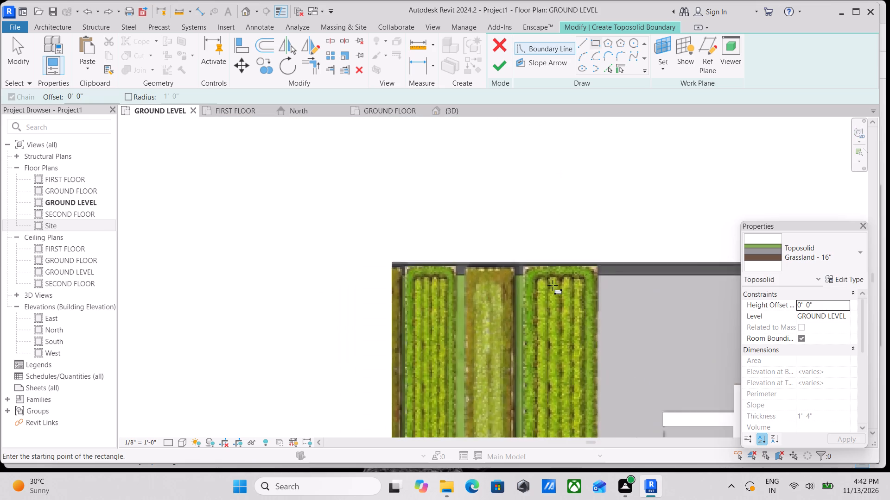
{"action": "scroll", "coordinate": [553, 285], "scroll_direction": "down", "scroll_amount": 3}
{"action": "scroll", "coordinate": [480, 247], "scroll_direction": "down", "scroll_amount": 14}
{"action": "scroll", "coordinate": [480, 247], "scroll_direction": "up", "scroll_amount": 3}
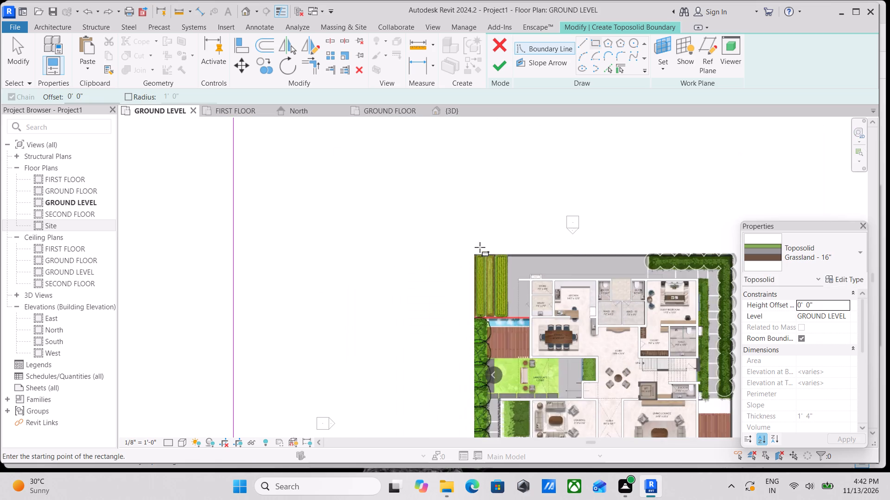
{"action": "scroll", "coordinate": [480, 247], "scroll_direction": "up", "scroll_amount": 11}
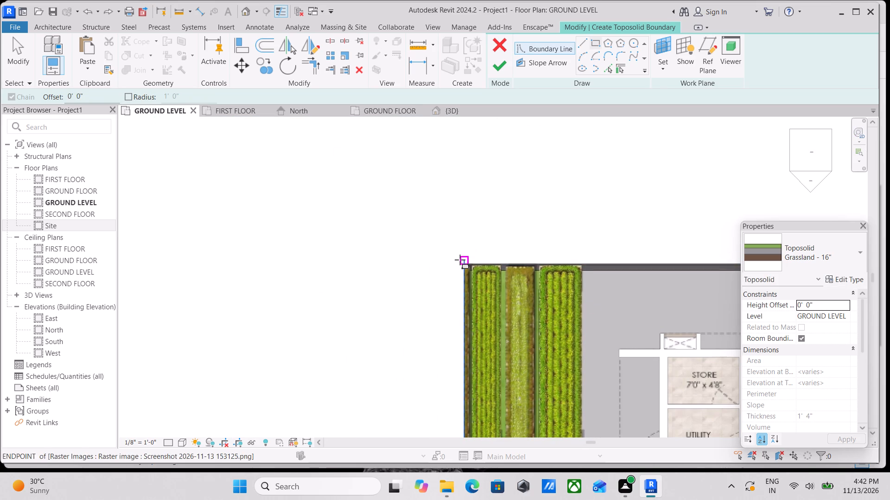
{"action": "left_click", "coordinate": [464, 258]}
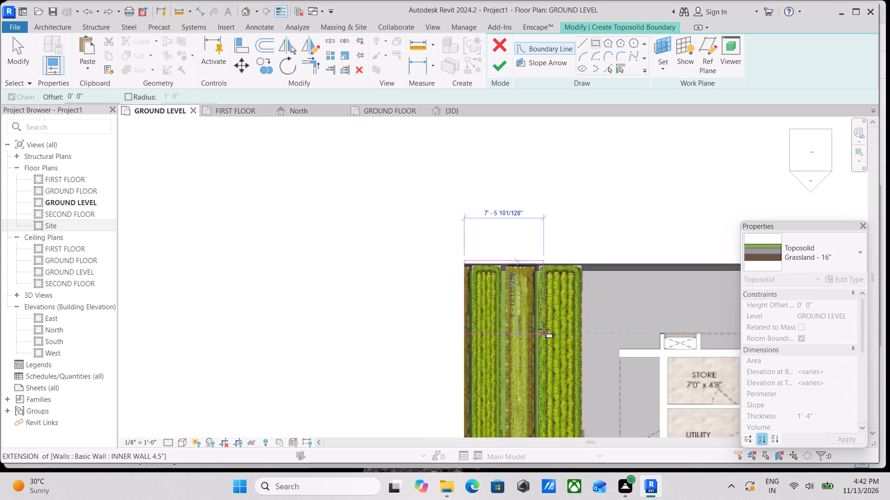
{"action": "scroll", "coordinate": [544, 329], "scroll_direction": "down", "scroll_amount": 2}
{"action": "middle_click_drag", "start_coordinate": [544, 329], "coordinate": [428, 193]}
{"action": "scroll", "coordinate": [512, 293], "scroll_direction": "down", "scroll_amount": 2}
{"action": "middle_click_drag", "start_coordinate": [512, 293], "coordinate": [408, 180]}
{"action": "scroll", "coordinate": [408, 180], "scroll_direction": "down", "scroll_amount": 1}
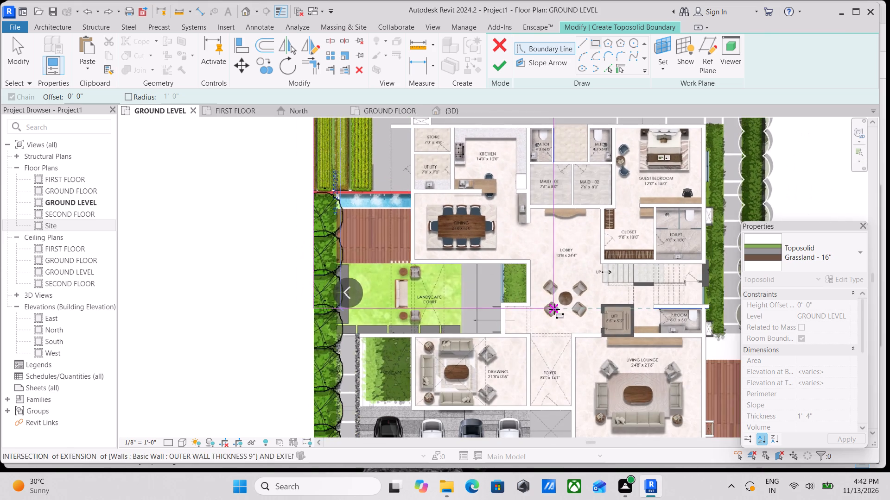
{"action": "scroll", "coordinate": [554, 309], "scroll_direction": "down", "scroll_amount": 2}
{"action": "middle_click_drag", "start_coordinate": [550, 305], "coordinate": [436, 176]}
{"action": "middle_click_drag", "start_coordinate": [612, 354], "coordinate": [562, 327]}
{"action": "scroll", "coordinate": [566, 336], "scroll_direction": "up", "scroll_amount": 4}
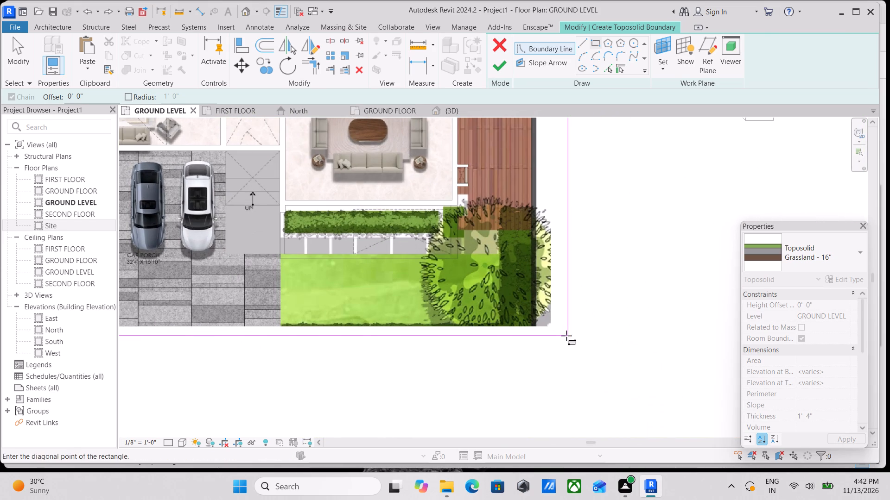
{"action": "scroll", "coordinate": [551, 330], "scroll_direction": "up", "scroll_amount": 3}
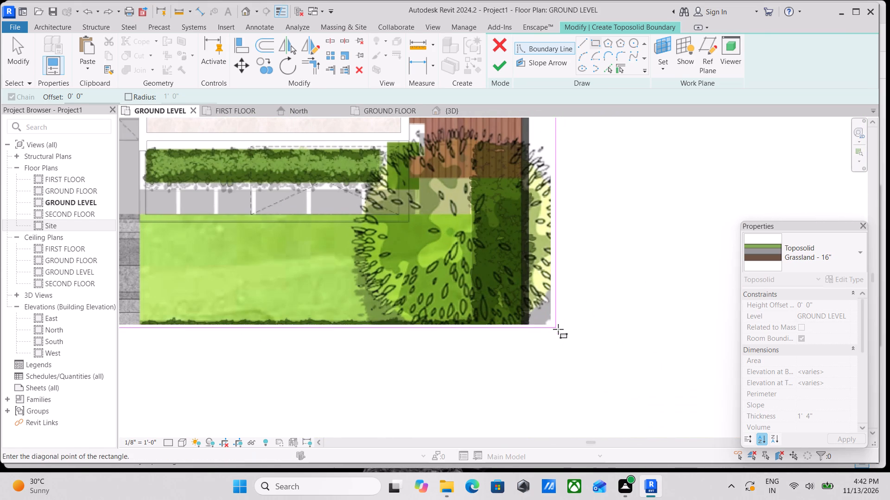
{"action": "left_click", "coordinate": [553, 326]}
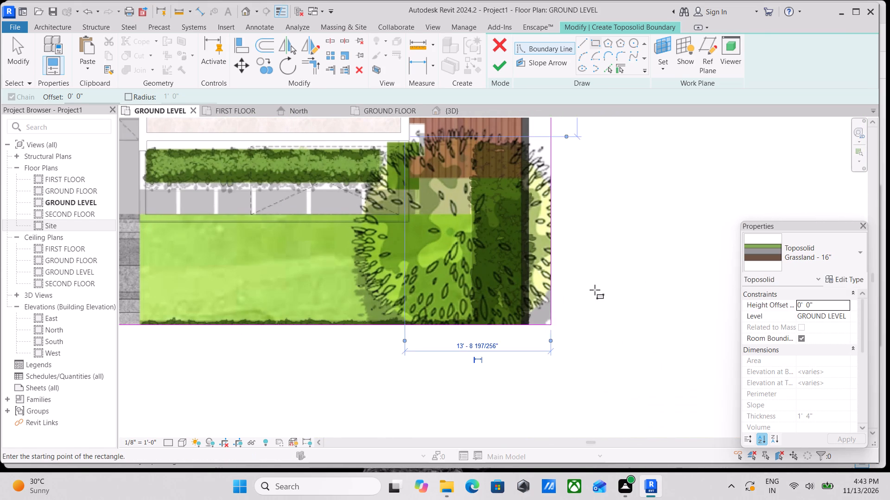
Finish the two-rectangle boundary sketch to create the Grassland - 16" toposolid with an opening around the building plot.
{"action": "scroll", "coordinate": [595, 290], "scroll_direction": "down", "scroll_amount": 18}
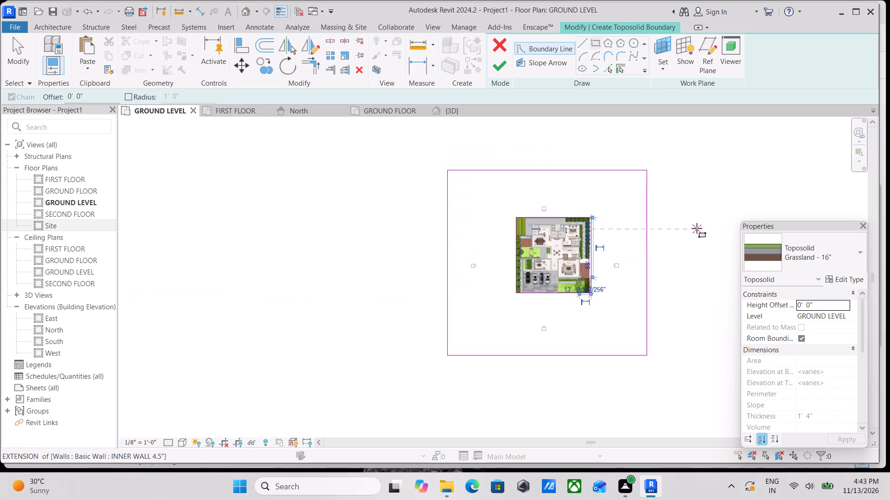
{"action": "scroll", "coordinate": [683, 221], "scroll_direction": "up", "scroll_amount": 4}
{"action": "scroll", "coordinate": [536, 199], "scroll_direction": "up", "scroll_amount": 3}
{"action": "key", "text": "Escape"}
{"action": "scroll", "coordinate": [535, 199], "scroll_direction": "down", "scroll_amount": 1}
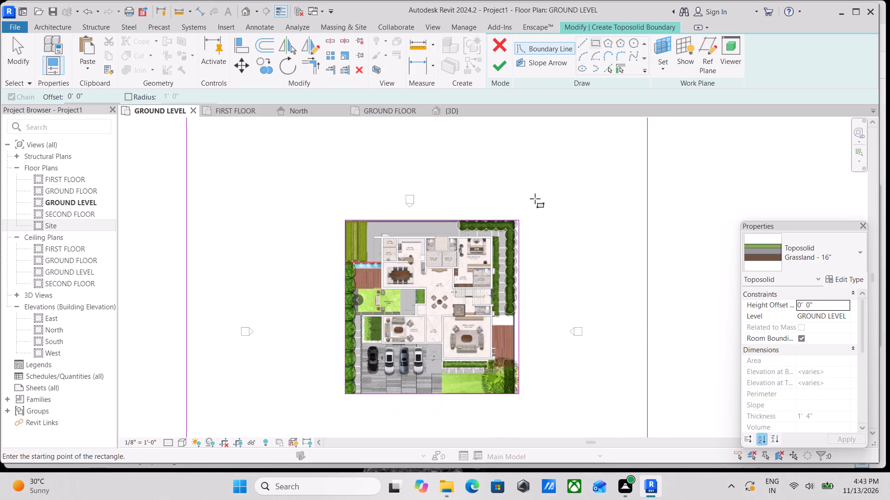
{"action": "scroll", "coordinate": [535, 199], "scroll_direction": "down", "scroll_amount": 2}
{"action": "key", "text": "Escape"}
{"action": "scroll", "coordinate": [535, 199], "scroll_direction": "down", "scroll_amount": 4}
{"action": "scroll", "coordinate": [579, 180], "scroll_direction": "up", "scroll_amount": 2}
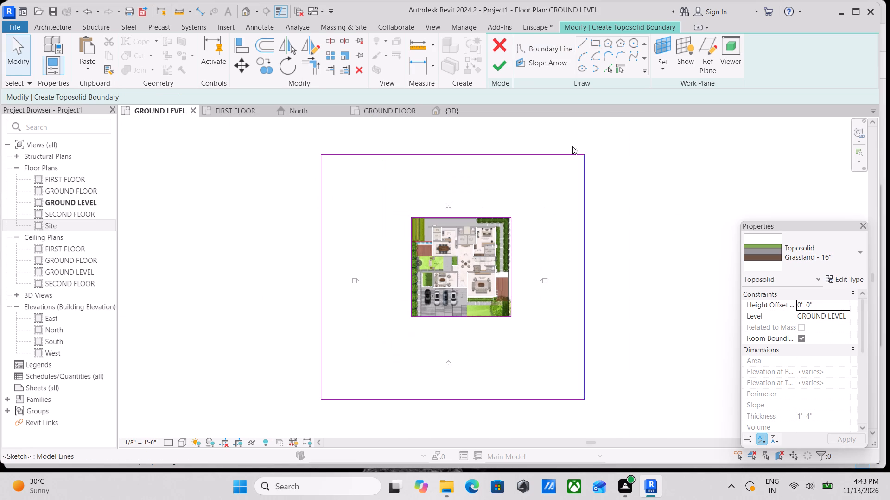
{"action": "left_click", "coordinate": [497, 67]}
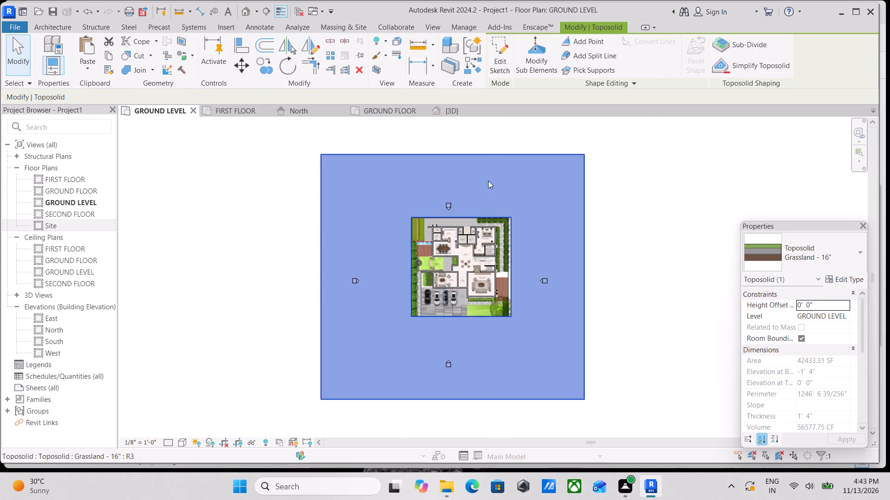
{"action": "scroll", "coordinate": [470, 245], "scroll_direction": "up", "scroll_amount": 1}
{"action": "middle_click_drag", "start_coordinate": [470, 245], "coordinate": [363, 323]}
{"action": "key", "text": "Escape"}
Examine the toposolid opening's edge against the underlay's site boundary near the planting beds.
{"action": "scroll", "coordinate": [274, 332], "scroll_direction": "up", "scroll_amount": 3}
{"action": "scroll", "coordinate": [317, 294], "scroll_direction": "up", "scroll_amount": 3}
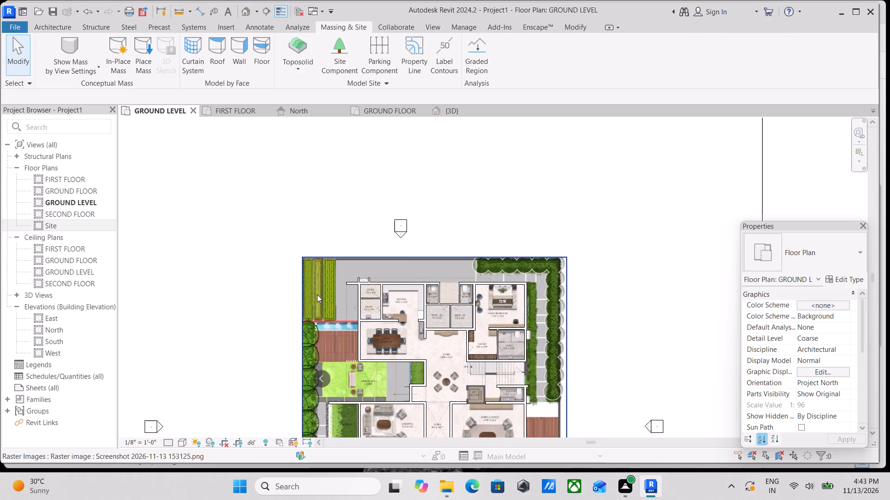
{"action": "scroll", "coordinate": [311, 279], "scroll_direction": "up", "scroll_amount": 3}
{"action": "scroll", "coordinate": [286, 273], "scroll_direction": "down", "scroll_amount": 2}
{"action": "middle_click_drag", "start_coordinate": [285, 273], "coordinate": [263, 298]}
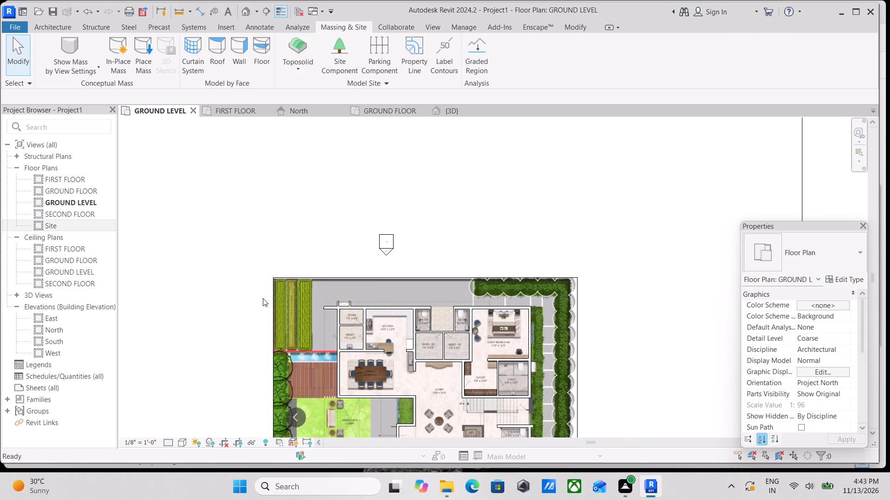
{"action": "scroll", "coordinate": [263, 298], "scroll_direction": "up", "scroll_amount": 4}
{"action": "scroll", "coordinate": [263, 298], "scroll_direction": "down", "scroll_amount": 2}
{"action": "middle_click_drag", "start_coordinate": [263, 298], "coordinate": [242, 286]}
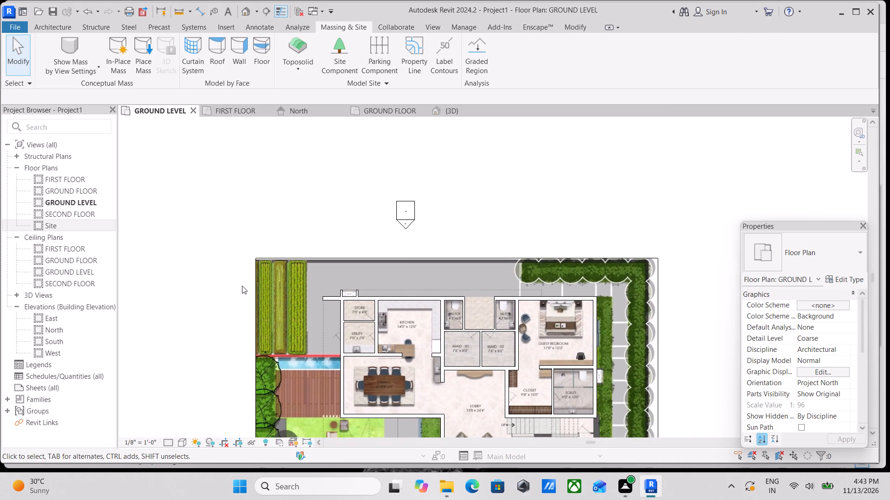
{"action": "scroll", "coordinate": [245, 287], "scroll_direction": "up", "scroll_amount": 7}
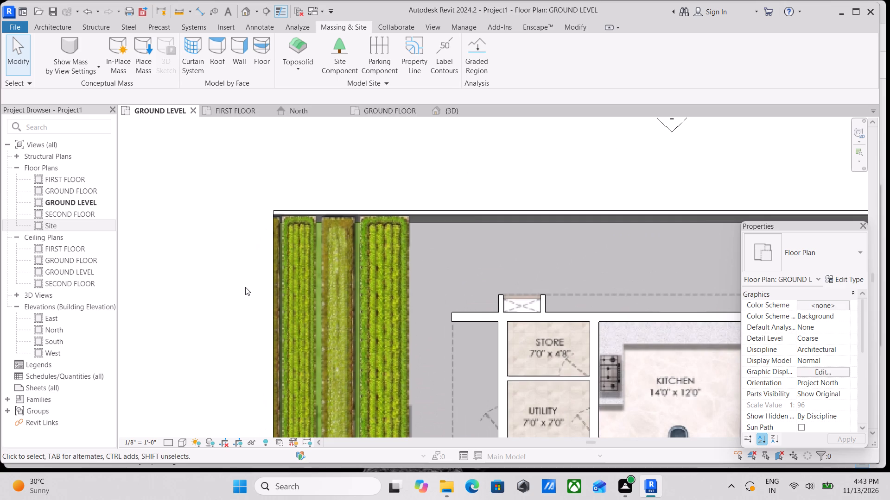
Examine the toposolid opening's edge and the underlay around the planting-bed corner, store and kitchen.
{"action": "scroll", "coordinate": [267, 254], "scroll_direction": "down", "scroll_amount": 7}
{"action": "middle_click_drag", "start_coordinate": [287, 321], "coordinate": [290, 304]}
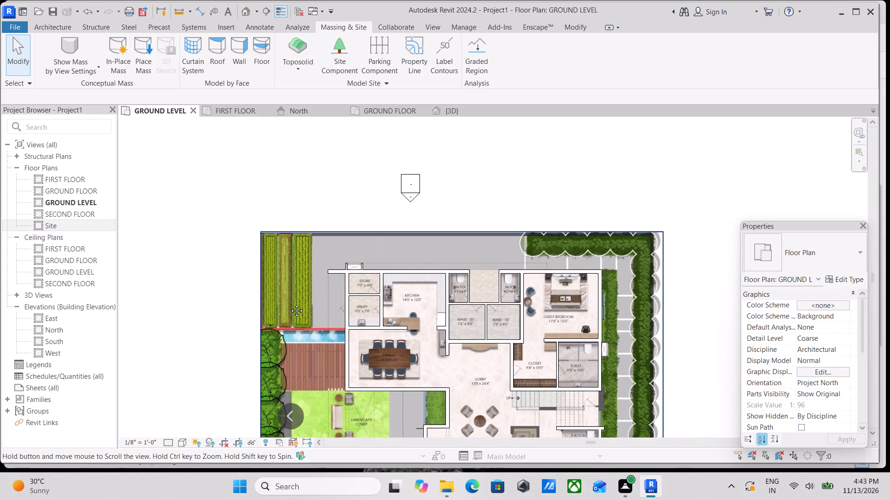
{"action": "middle_click_drag", "start_coordinate": [290, 304], "coordinate": [346, 281]}
{"action": "scroll", "coordinate": [347, 282], "scroll_direction": "up", "scroll_amount": 2}
{"action": "middle_click_drag", "start_coordinate": [347, 283], "coordinate": [353, 355]}
{"action": "scroll", "coordinate": [398, 294], "scroll_direction": "up", "scroll_amount": 2}
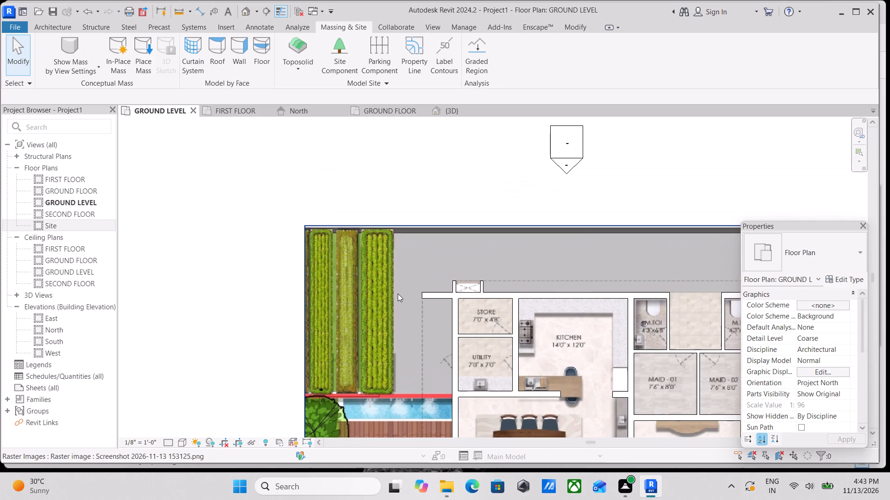
{"action": "scroll", "coordinate": [398, 294], "scroll_direction": "down", "scroll_amount": 3}
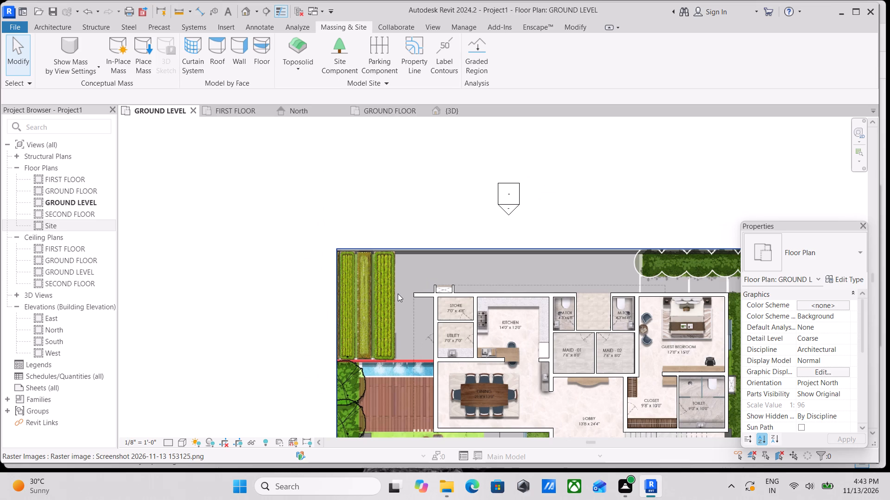
{"action": "scroll", "coordinate": [398, 294], "scroll_direction": "up", "scroll_amount": 3}
{"action": "scroll", "coordinate": [364, 316], "scroll_direction": "down", "scroll_amount": 2}
{"action": "middle_click_drag", "start_coordinate": [363, 317], "coordinate": [375, 359]}
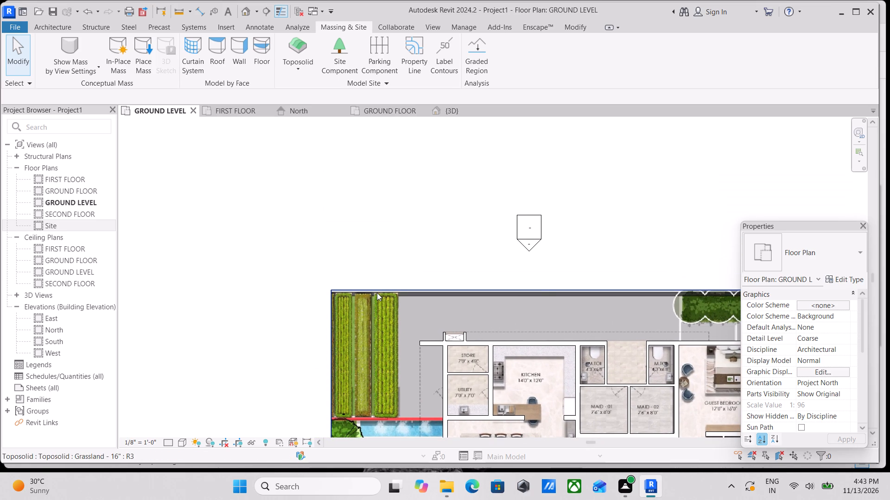
Start an INNER WALL 4.5" wall based on GROUND LEVEL, with Top Constraint Unconnected and an unconnected height of 5'.
{"action": "type", "text": "WA"}
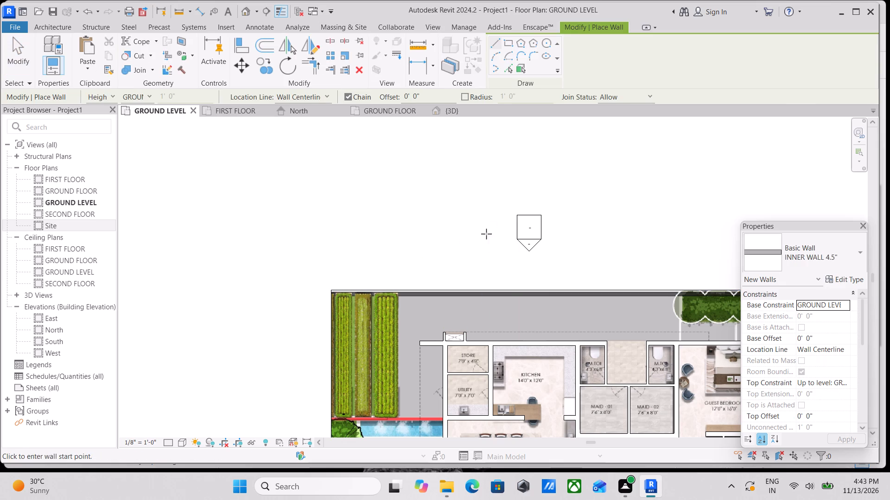
{"action": "left_click", "coordinate": [846, 384]}
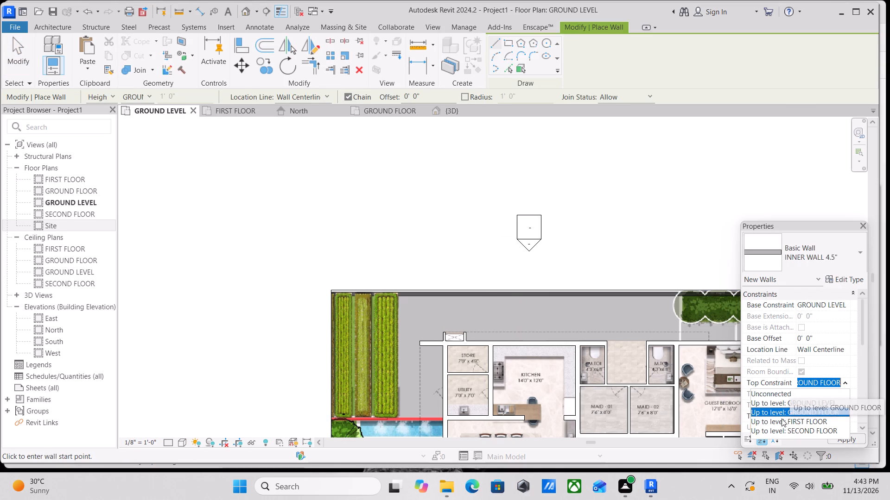
{"action": "left_click", "coordinate": [773, 389]}
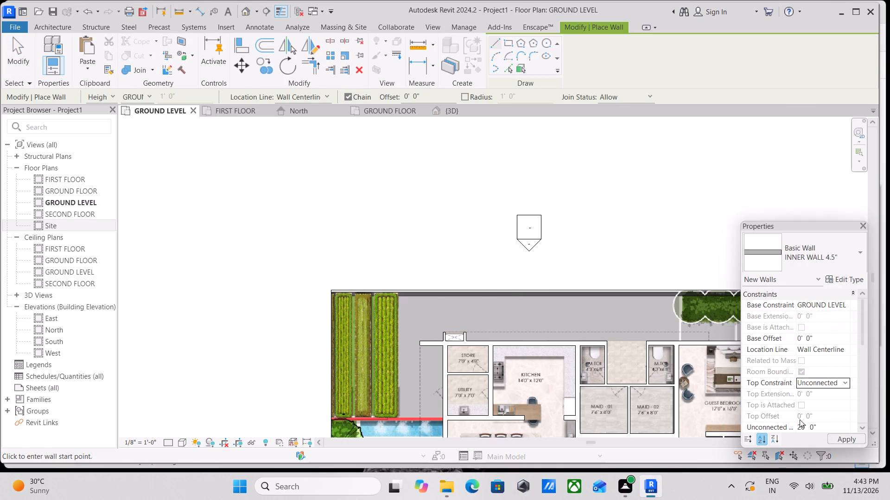
{"action": "left_click", "coordinate": [817, 426]}
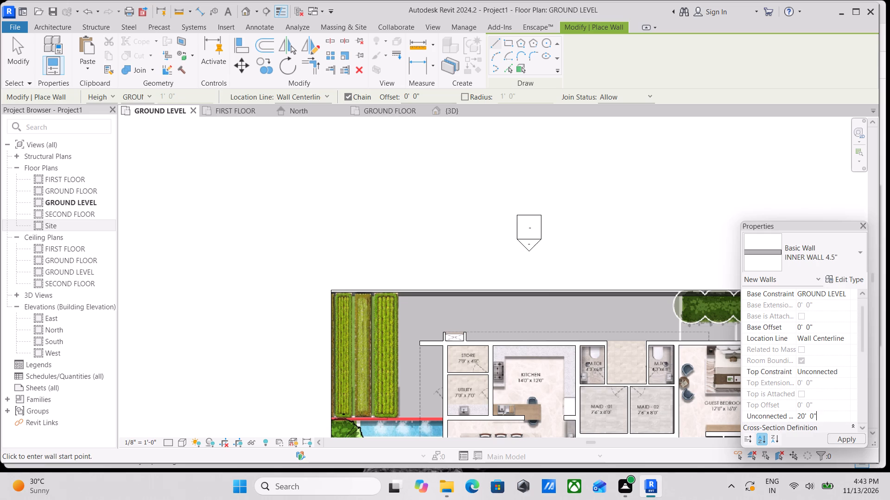
{"action": "left_click_drag", "start_coordinate": [822, 414], "coordinate": [767, 414]}
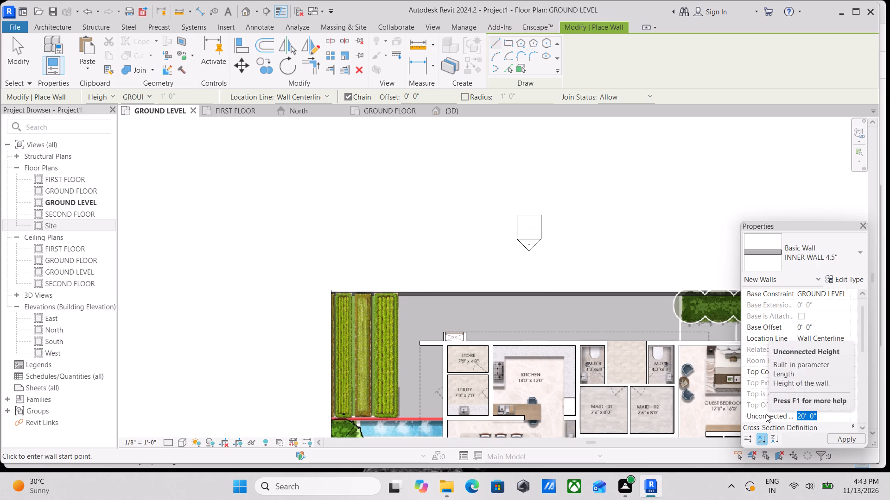
{"action": "type", "text": "5'"}
{"action": "key", "text": "Return"}
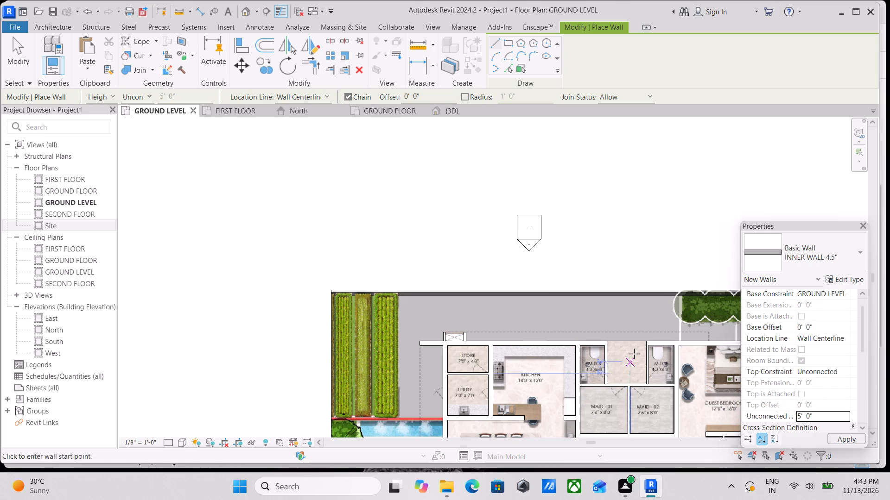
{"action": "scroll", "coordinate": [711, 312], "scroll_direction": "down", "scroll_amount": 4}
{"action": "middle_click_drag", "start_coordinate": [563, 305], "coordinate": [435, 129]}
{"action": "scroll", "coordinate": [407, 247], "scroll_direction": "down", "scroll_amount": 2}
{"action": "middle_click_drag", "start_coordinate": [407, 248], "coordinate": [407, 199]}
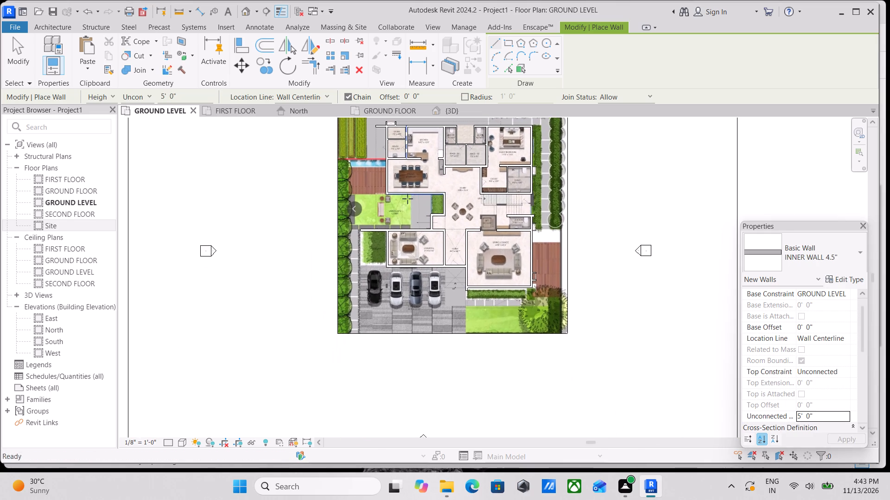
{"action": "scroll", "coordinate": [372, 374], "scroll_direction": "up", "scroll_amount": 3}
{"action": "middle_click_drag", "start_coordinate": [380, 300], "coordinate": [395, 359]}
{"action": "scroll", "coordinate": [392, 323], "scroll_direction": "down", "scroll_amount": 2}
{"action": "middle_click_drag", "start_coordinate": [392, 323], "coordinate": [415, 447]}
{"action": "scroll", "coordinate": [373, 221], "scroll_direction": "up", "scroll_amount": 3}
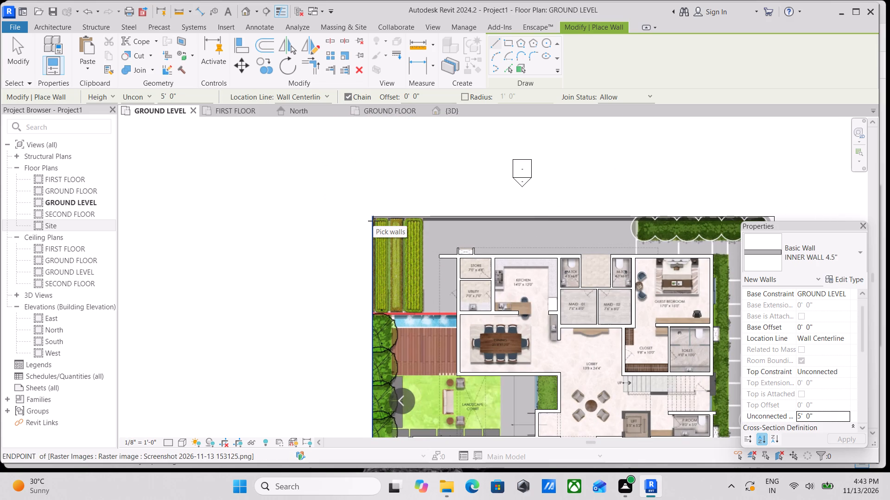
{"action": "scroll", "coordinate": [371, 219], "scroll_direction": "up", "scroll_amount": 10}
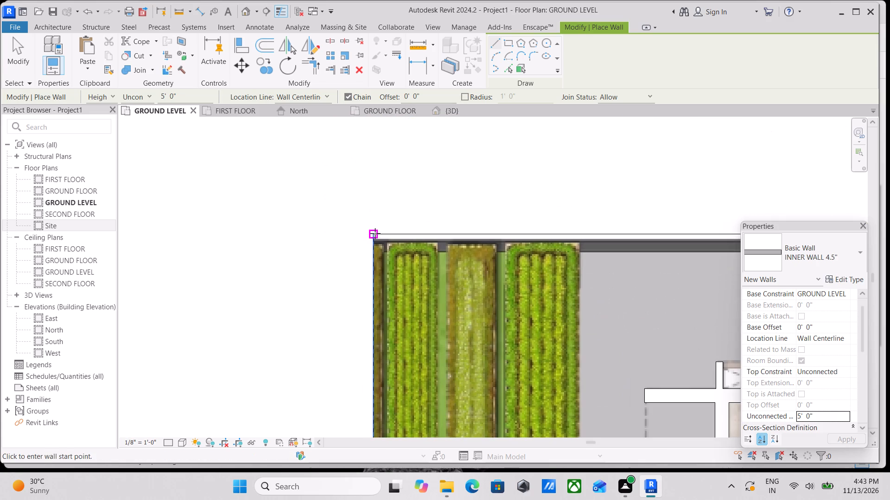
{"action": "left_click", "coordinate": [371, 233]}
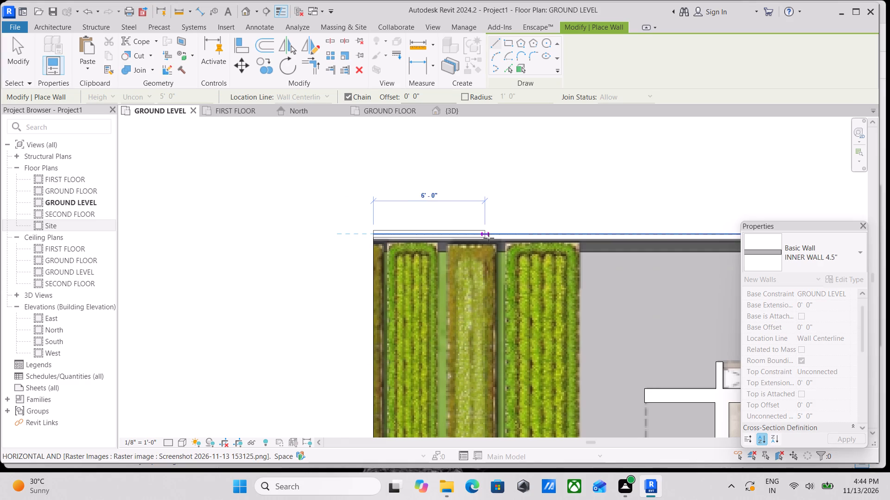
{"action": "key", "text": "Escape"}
Draw the rear boundary wall from the planting-bed corner to the hedge corner, using Location Line Finish Face: Interior.
{"action": "scroll", "coordinate": [366, 237], "scroll_direction": "down", "scroll_amount": 2}
{"action": "middle_click_drag", "start_coordinate": [365, 237], "coordinate": [328, 273]}
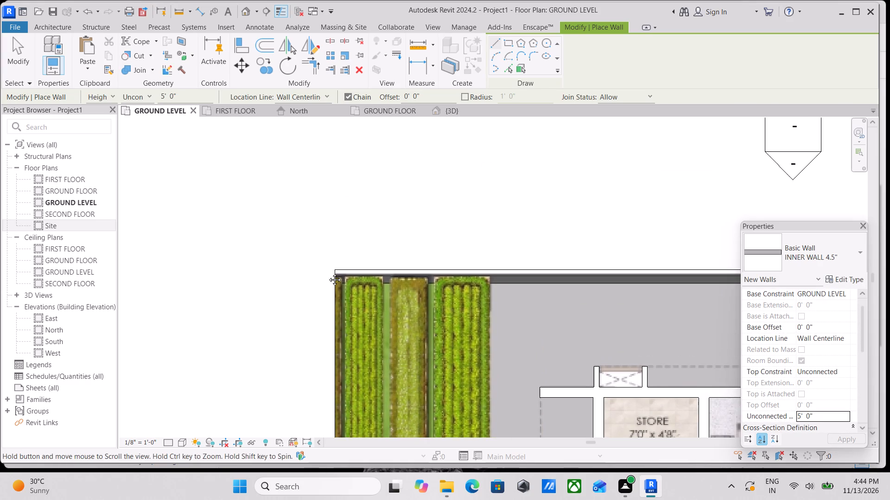
{"action": "middle_click_drag", "start_coordinate": [328, 273], "coordinate": [327, 274]}
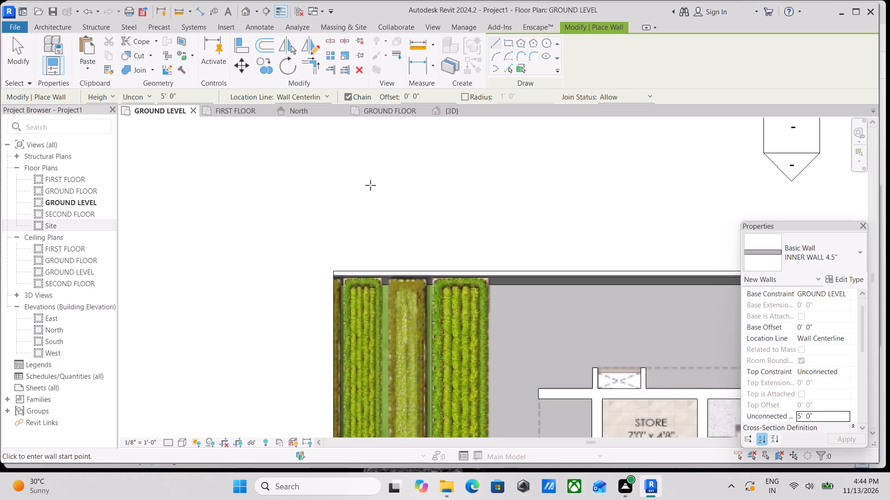
{"action": "left_click", "coordinate": [320, 92]}
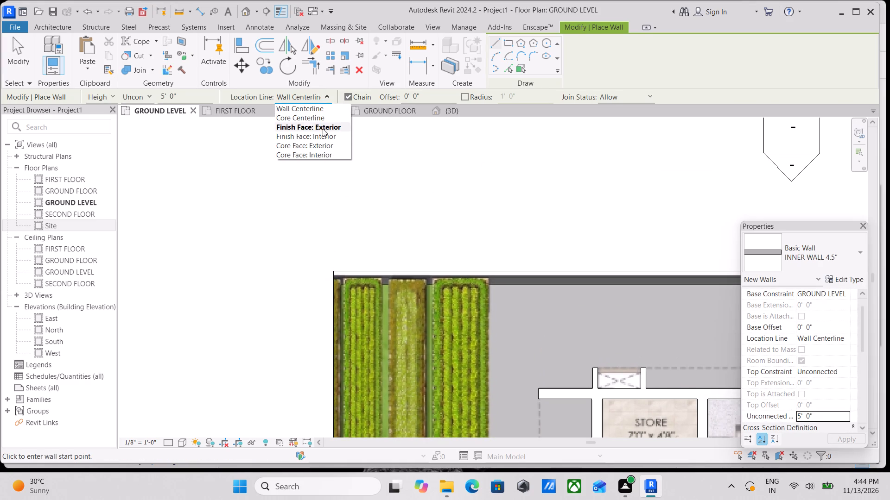
{"action": "left_click", "coordinate": [321, 139]}
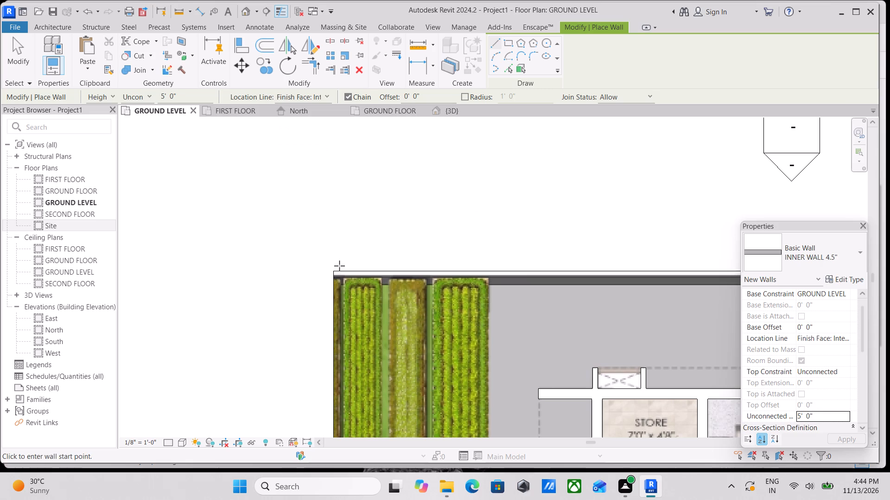
{"action": "left_click", "coordinate": [335, 269]}
{"action": "middle_click_drag", "start_coordinate": [522, 274], "coordinate": [252, 291]}
{"action": "scroll", "coordinate": [535, 291], "scroll_direction": "down", "scroll_amount": 1}
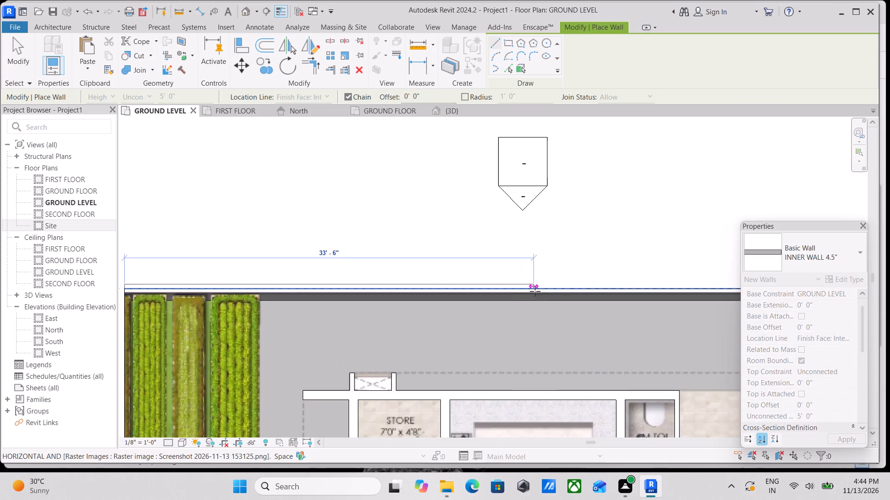
{"action": "middle_click_drag", "start_coordinate": [535, 291], "coordinate": [130, 253]}
{"action": "middle_click_drag", "start_coordinate": [561, 266], "coordinate": [142, 279]}
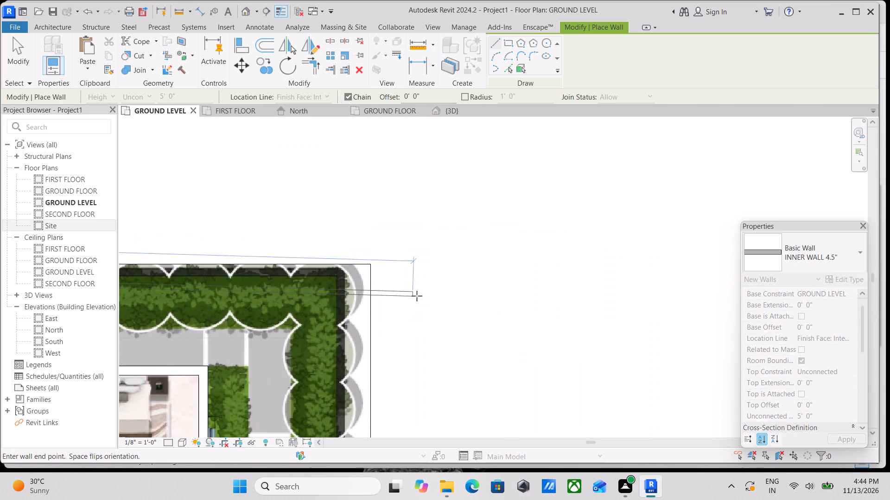
{"action": "left_click", "coordinate": [369, 265]}
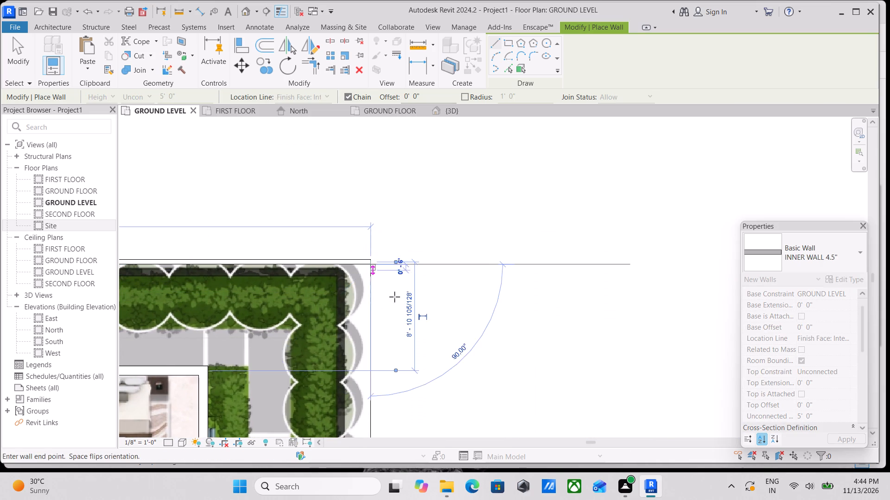
Continue the boundary wall about 87'-8" along the hedge and deck side to the underlay's front lawn corner.
{"action": "scroll", "coordinate": [376, 334], "scroll_direction": "down", "scroll_amount": 3}
{"action": "middle_click_drag", "start_coordinate": [375, 334], "coordinate": [409, 214]}
{"action": "scroll", "coordinate": [394, 406], "scroll_direction": "down", "scroll_amount": 3}
{"action": "middle_click_drag", "start_coordinate": [398, 402], "coordinate": [441, 272]}
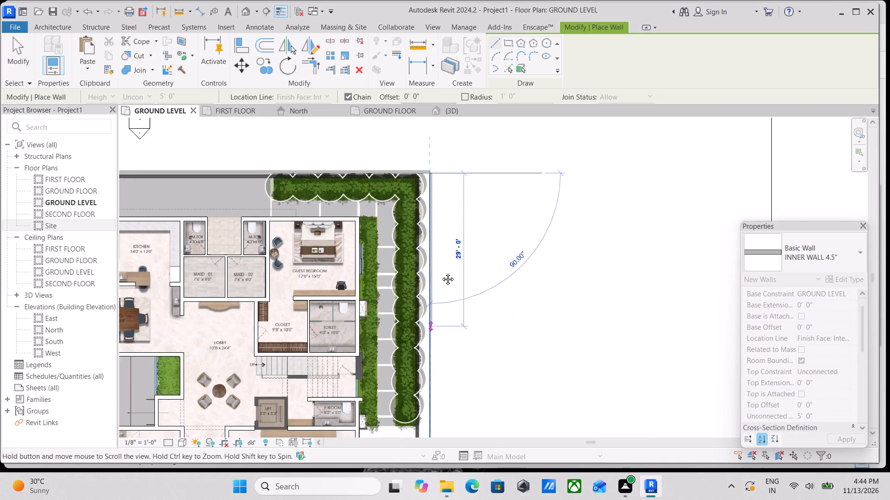
{"action": "middle_click_drag", "start_coordinate": [441, 272], "coordinate": [450, 260]}
{"action": "scroll", "coordinate": [452, 383], "scroll_direction": "down", "scroll_amount": 2}
{"action": "middle_click_drag", "start_coordinate": [452, 384], "coordinate": [482, 287]}
{"action": "scroll", "coordinate": [469, 365], "scroll_direction": "down", "scroll_amount": 2}
{"action": "middle_click_drag", "start_coordinate": [469, 367], "coordinate": [487, 280]}
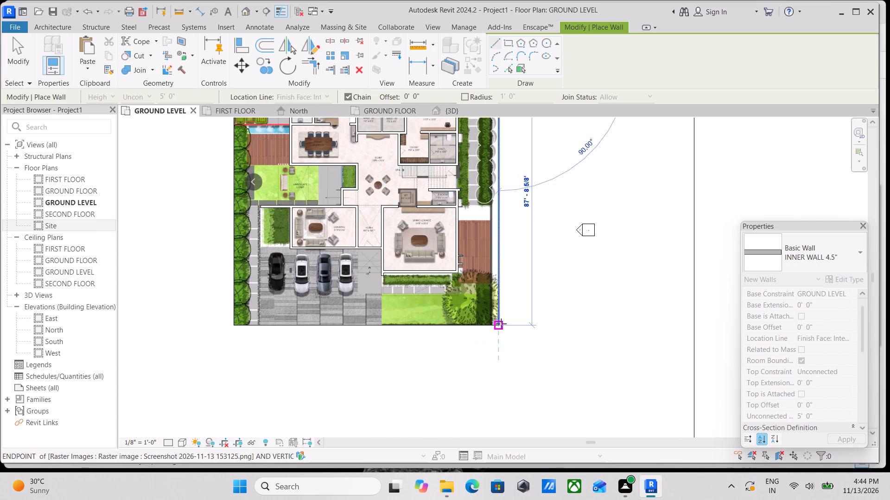
{"action": "scroll", "coordinate": [498, 318], "scroll_direction": "up", "scroll_amount": 6}
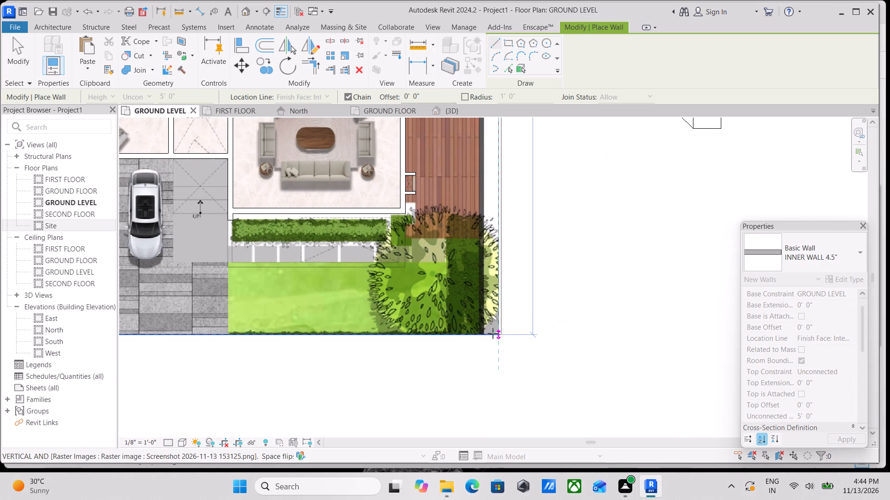
{"action": "scroll", "coordinate": [493, 333], "scroll_direction": "up", "scroll_amount": 4}
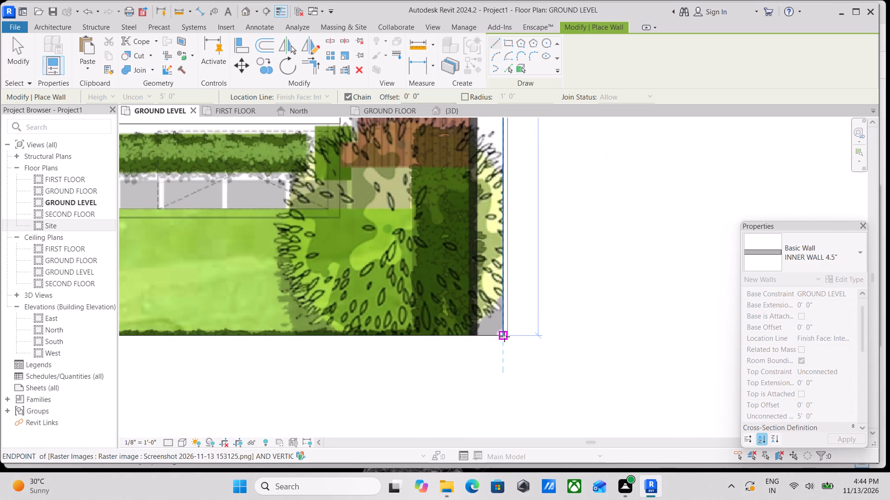
{"action": "left_click", "coordinate": [504, 337]}
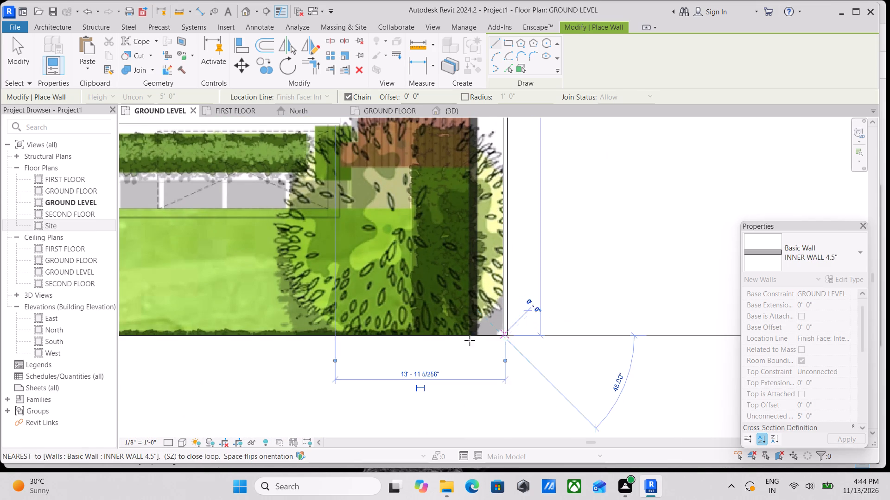
Continue the boundary wall about 38'-4" along the front lawn edge to where the car porch paving begins, and end the chain.
{"action": "middle_click_drag", "start_coordinate": [410, 340], "coordinate": [760, 365]}
{"action": "scroll", "coordinate": [421, 373], "scroll_direction": "down", "scroll_amount": 1}
{"action": "middle_click_drag", "start_coordinate": [421, 373], "coordinate": [553, 359]}
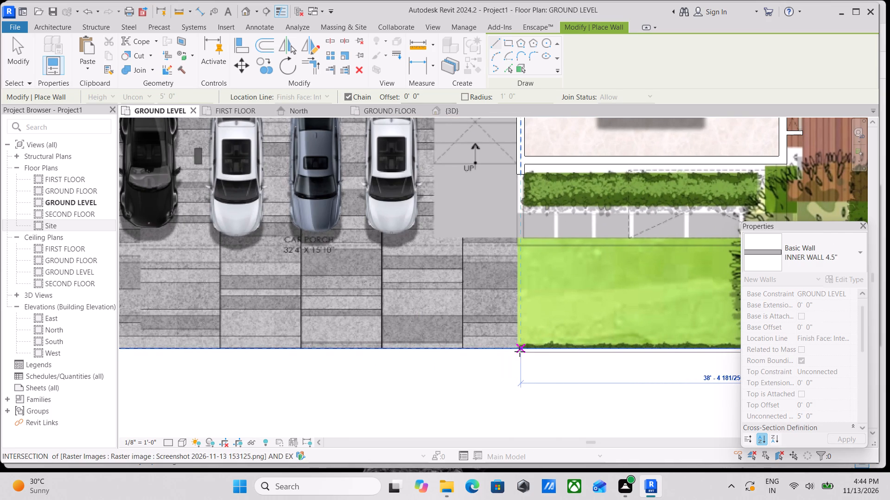
{"action": "scroll", "coordinate": [520, 351], "scroll_direction": "up", "scroll_amount": 7}
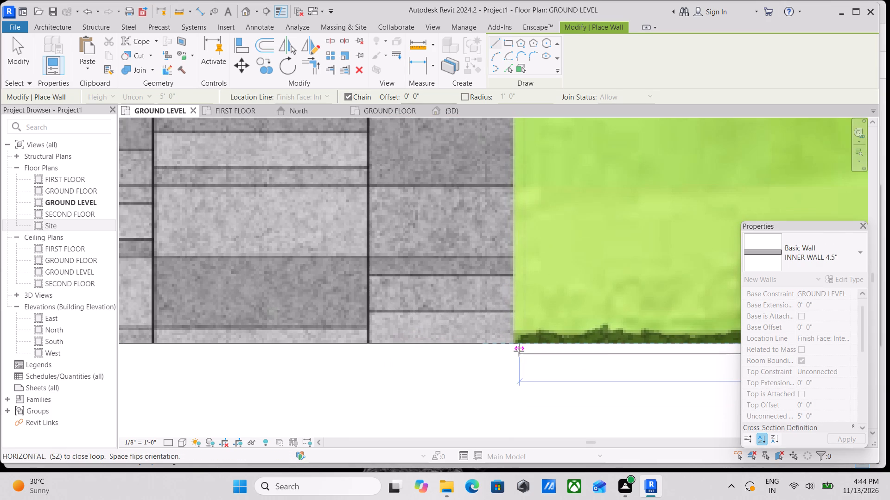
{"action": "scroll", "coordinate": [505, 350], "scroll_direction": "down", "scroll_amount": 14}
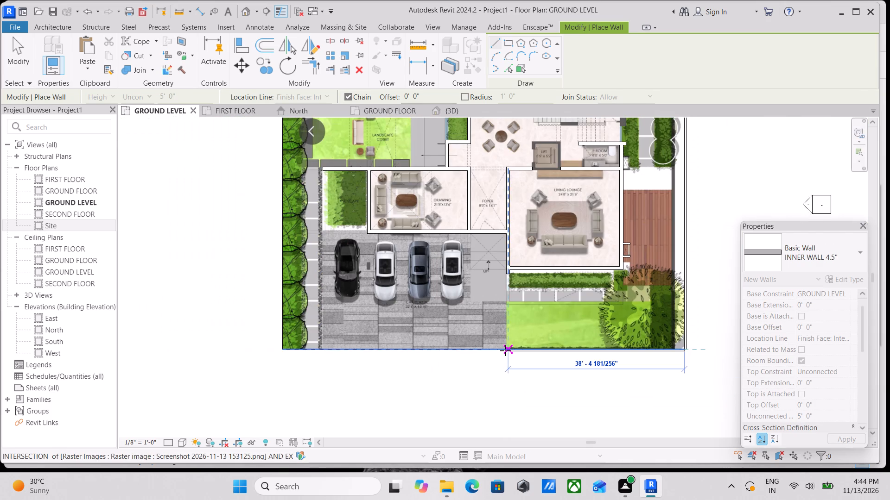
{"action": "scroll", "coordinate": [505, 350], "scroll_direction": "down", "scroll_amount": 2}
{"action": "middle_click_drag", "start_coordinate": [505, 350], "coordinate": [507, 350]}
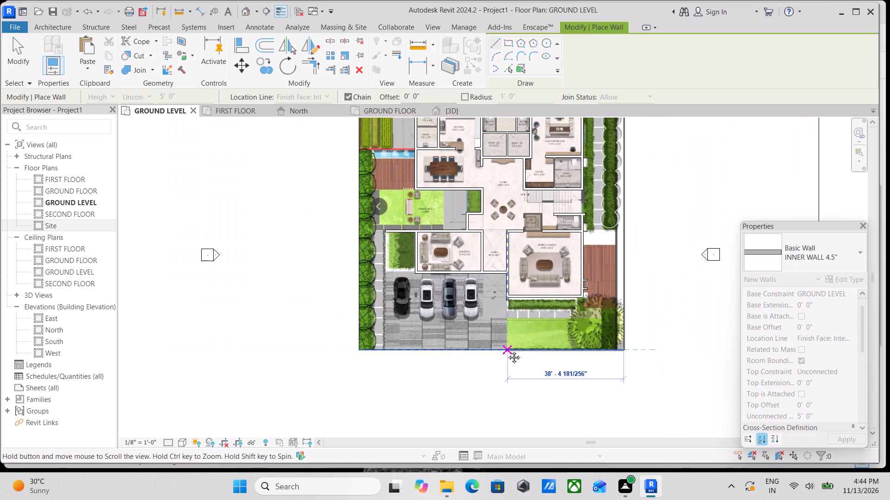
{"action": "middle_click_drag", "start_coordinate": [507, 350], "coordinate": [552, 379]}
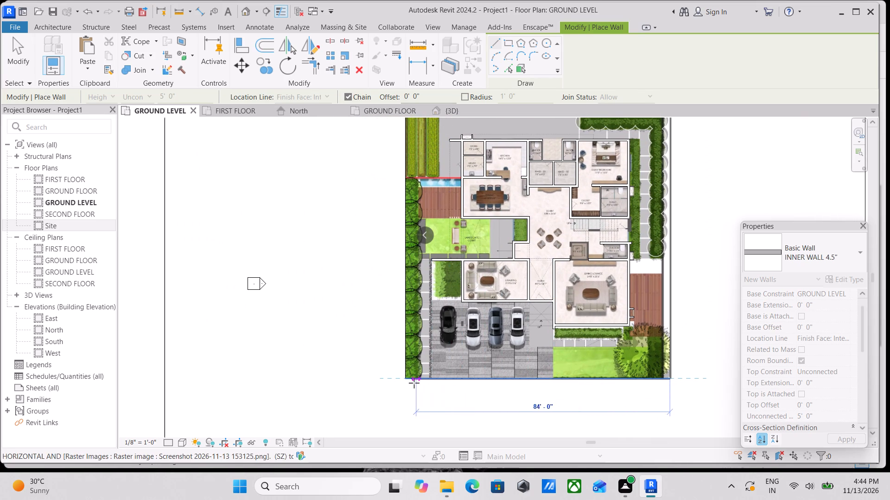
{"action": "scroll", "coordinate": [556, 384], "scroll_direction": "up", "scroll_amount": 2}
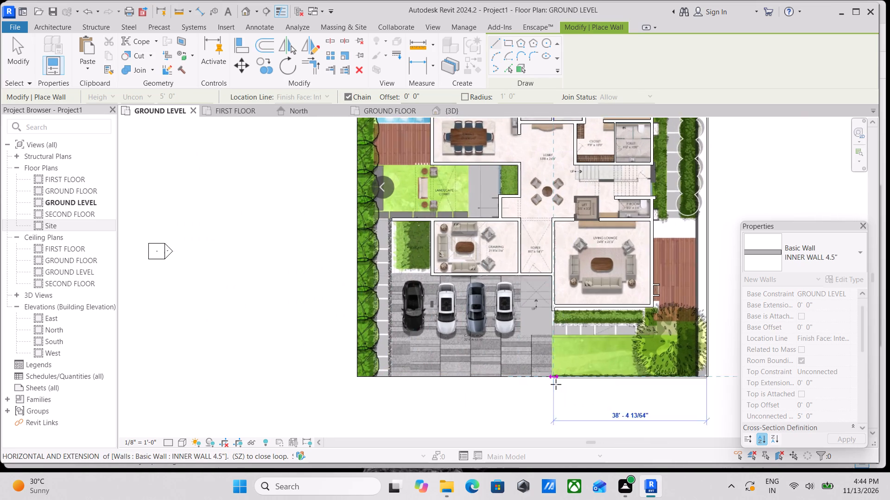
{"action": "scroll", "coordinate": [556, 384], "scroll_direction": "up", "scroll_amount": 4}
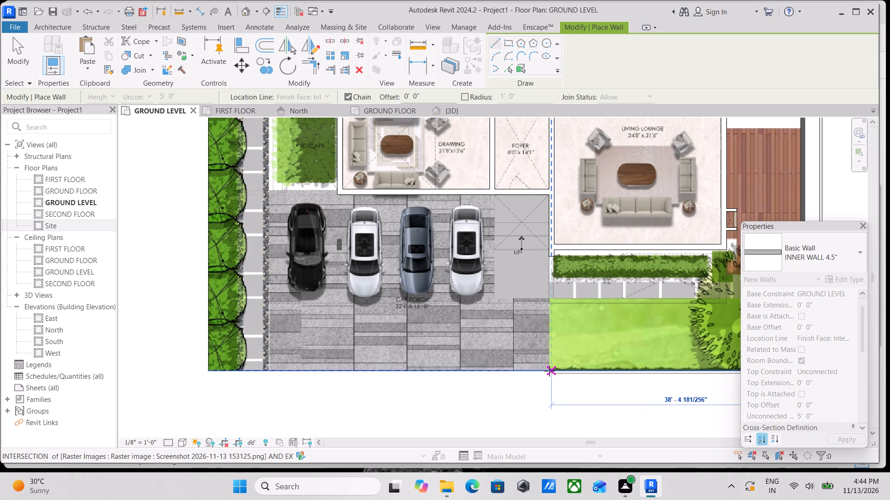
{"action": "left_click", "coordinate": [549, 371]}
{"action": "key", "text": "Escape"}
Draw the boundary wall along the tree-lined side, from the underlay's front corner to the rear planting-bed corner, and end the chain.
{"action": "scroll", "coordinate": [474, 392], "scroll_direction": "down", "scroll_amount": 1}
{"action": "middle_click_drag", "start_coordinate": [422, 386], "coordinate": [655, 411]}
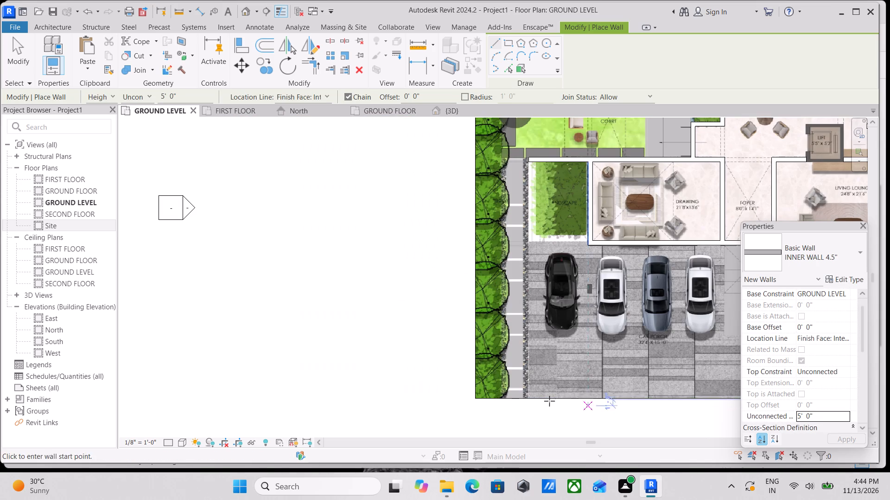
{"action": "scroll", "coordinate": [465, 402], "scroll_direction": "up", "scroll_amount": 3}
{"action": "left_click", "coordinate": [480, 401]}
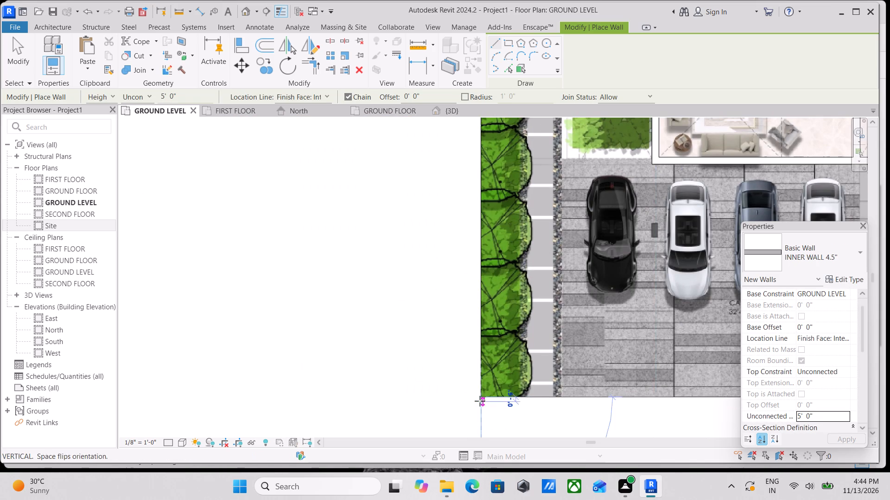
{"action": "middle_click_drag", "start_coordinate": [487, 343], "coordinate": [506, 499]}
{"action": "scroll", "coordinate": [525, 295], "scroll_direction": "down", "scroll_amount": 3}
{"action": "middle_click_drag", "start_coordinate": [525, 295], "coordinate": [532, 337]}
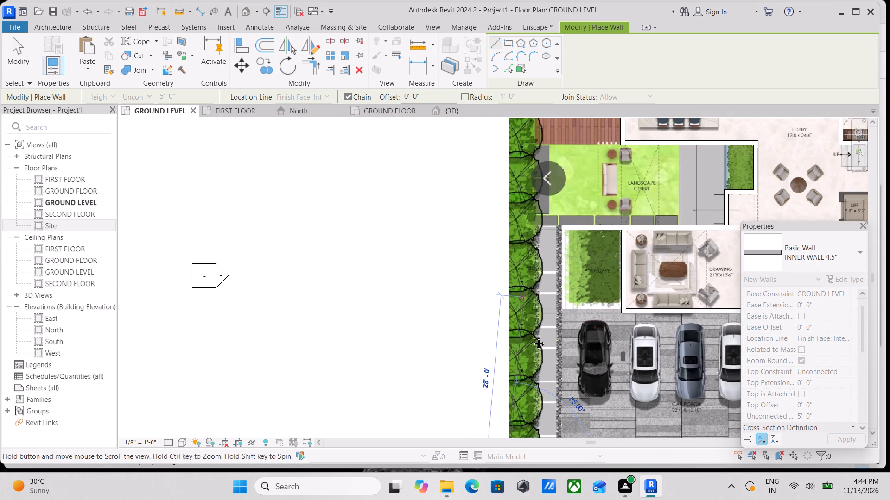
{"action": "middle_click_drag", "start_coordinate": [532, 337], "coordinate": [536, 341]}
{"action": "scroll", "coordinate": [536, 340], "scroll_direction": "up", "scroll_amount": 1}
{"action": "scroll", "coordinate": [496, 150], "scroll_direction": "down", "scroll_amount": 2}
{"action": "middle_click_drag", "start_coordinate": [496, 150], "coordinate": [511, 377]}
{"action": "scroll", "coordinate": [511, 376], "scroll_direction": "up", "scroll_amount": 1}
{"action": "middle_click_drag", "start_coordinate": [542, 250], "coordinate": [532, 340]}
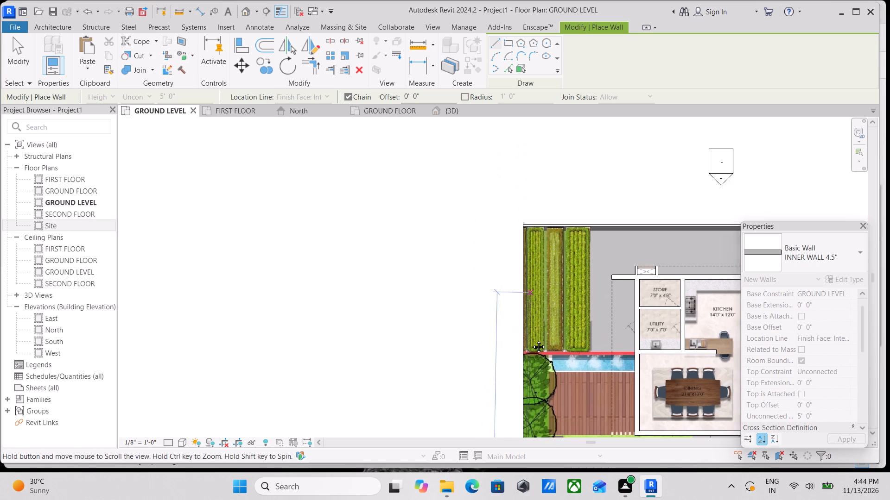
{"action": "middle_click_drag", "start_coordinate": [532, 340], "coordinate": [527, 377]}
{"action": "scroll", "coordinate": [525, 296], "scroll_direction": "up", "scroll_amount": 5}
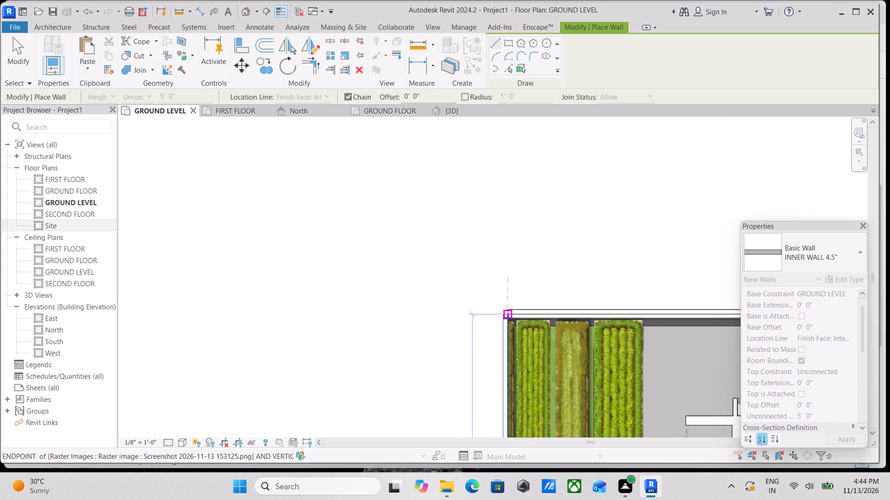
{"action": "scroll", "coordinate": [508, 320], "scroll_direction": "up", "scroll_amount": 4}
{"action": "left_click", "coordinate": [508, 312]}
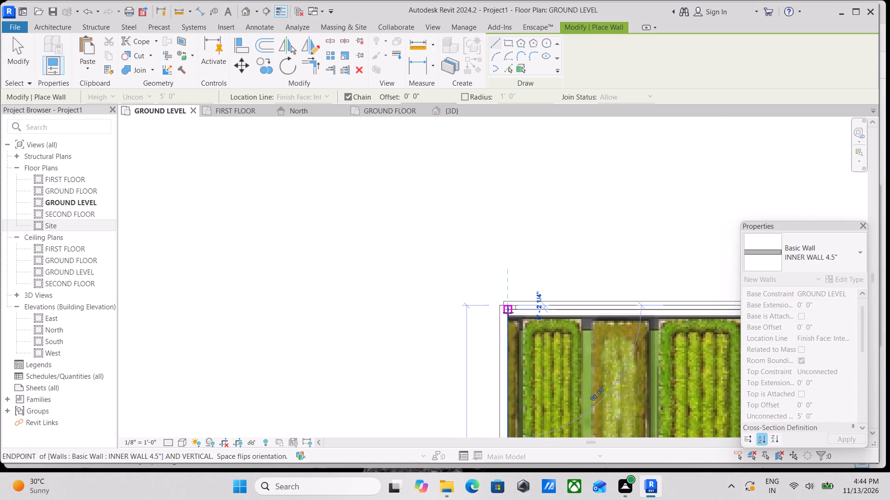
{"action": "key", "text": "Escape"}
Draw the short front boundary wall from the tree-side corner to the start of the car porch paving, flipped to the plot's outer side.
{"action": "scroll", "coordinate": [540, 290], "scroll_direction": "down", "scroll_amount": 17}
{"action": "middle_click_drag", "start_coordinate": [587, 355], "coordinate": [533, 207]}
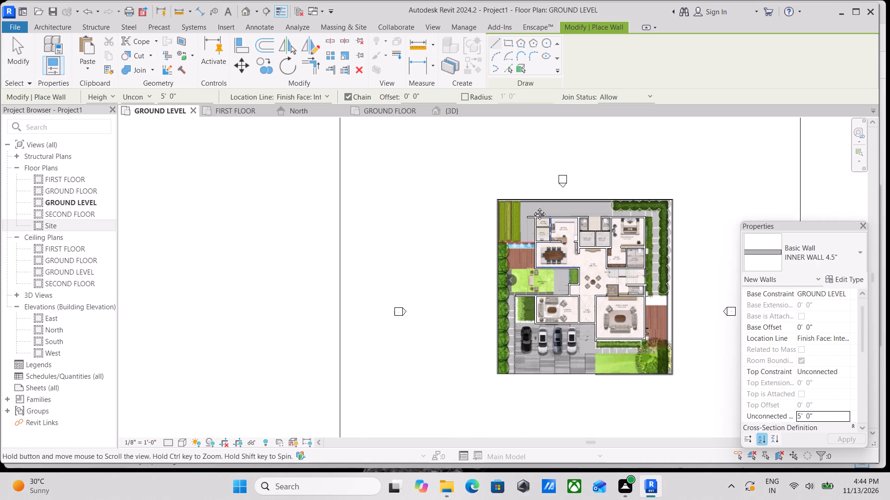
{"action": "middle_click_drag", "start_coordinate": [533, 207], "coordinate": [531, 203]}
{"action": "scroll", "coordinate": [467, 337], "scroll_direction": "up", "scroll_amount": 4}
{"action": "scroll", "coordinate": [518, 278], "scroll_direction": "up", "scroll_amount": 3}
{"action": "scroll", "coordinate": [467, 314], "scroll_direction": "up", "scroll_amount": 4}
{"action": "scroll", "coordinate": [512, 290], "scroll_direction": "up", "scroll_amount": 2}
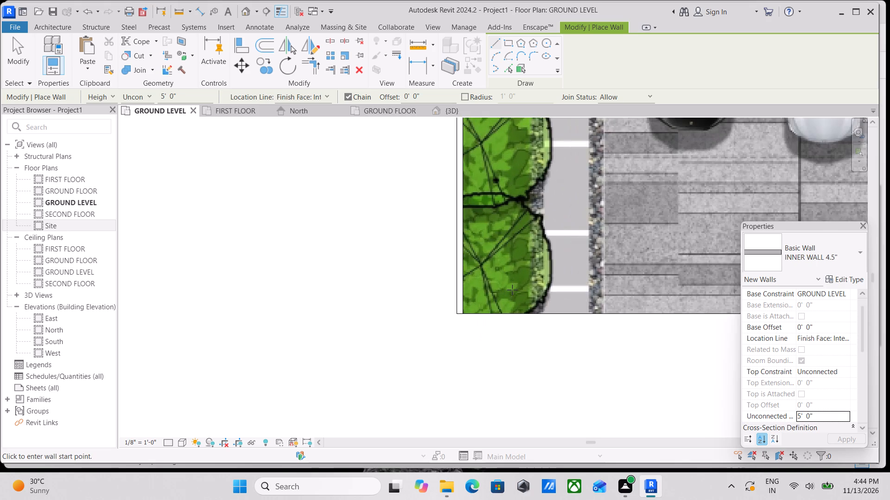
{"action": "scroll", "coordinate": [512, 290], "scroll_direction": "up", "scroll_amount": 5}
{"action": "left_click", "coordinate": [457, 309]}
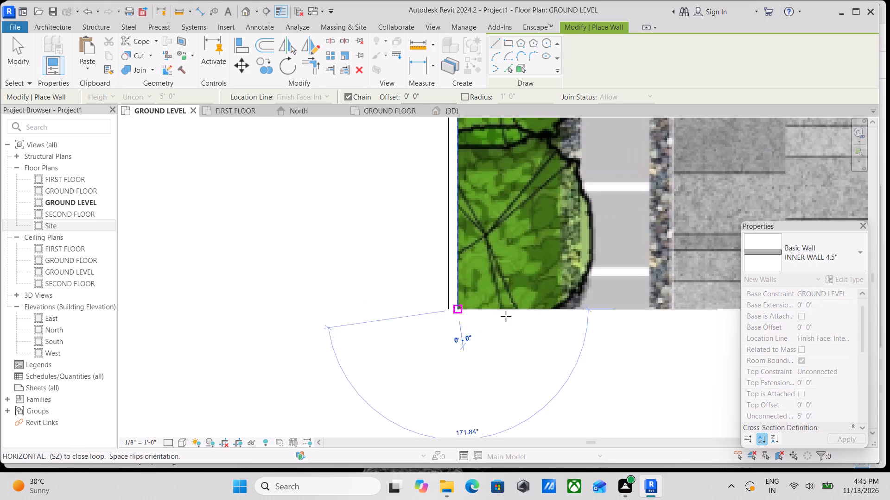
{"action": "middle_click_drag", "start_coordinate": [612, 323], "coordinate": [528, 320]}
{"action": "key", "text": "space"}
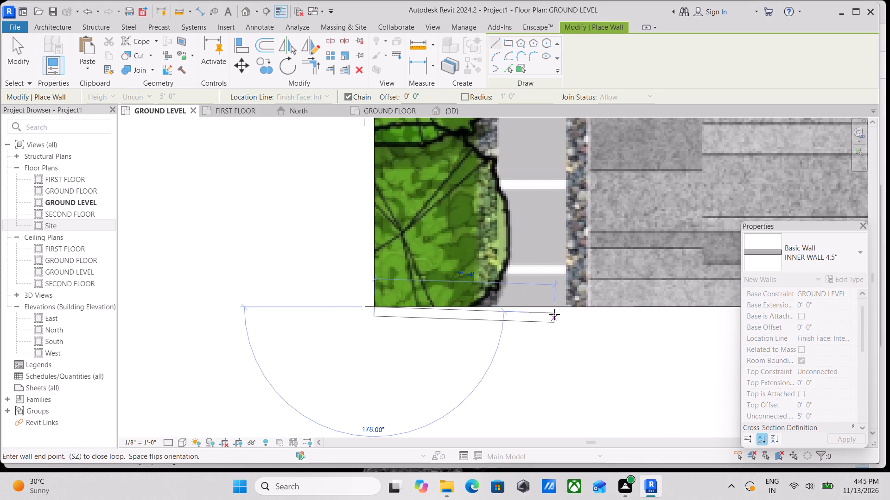
{"action": "middle_click_drag", "start_coordinate": [554, 314], "coordinate": [400, 280]}
{"action": "scroll", "coordinate": [400, 280], "scroll_direction": "down", "scroll_amount": 4}
{"action": "middle_click_drag", "start_coordinate": [400, 280], "coordinate": [291, 312]}
{"action": "scroll", "coordinate": [291, 312], "scroll_direction": "down", "scroll_amount": 4}
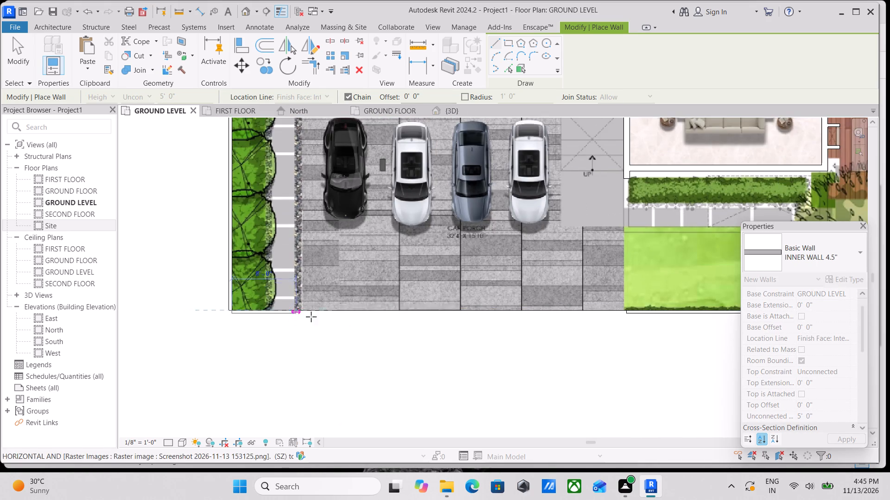
{"action": "scroll", "coordinate": [445, 318], "scroll_direction": "down", "scroll_amount": 2}
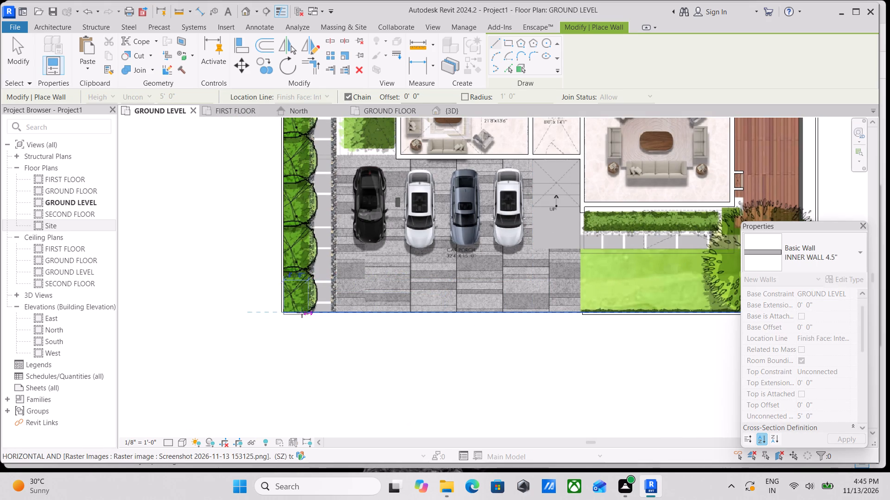
{"action": "scroll", "coordinate": [300, 312], "scroll_direction": "up", "scroll_amount": 4}
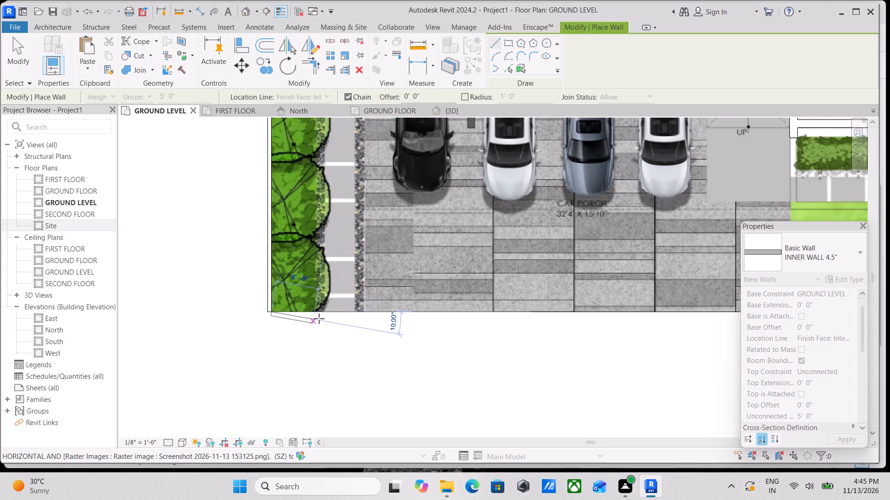
{"action": "left_click", "coordinate": [369, 308]}
{"action": "key", "text": "Escape"}
{"action": "scroll", "coordinate": [369, 308], "scroll_direction": "down", "scroll_amount": 3}
{"action": "key", "text": "Escape"}
{"action": "key", "text": "Escape"}
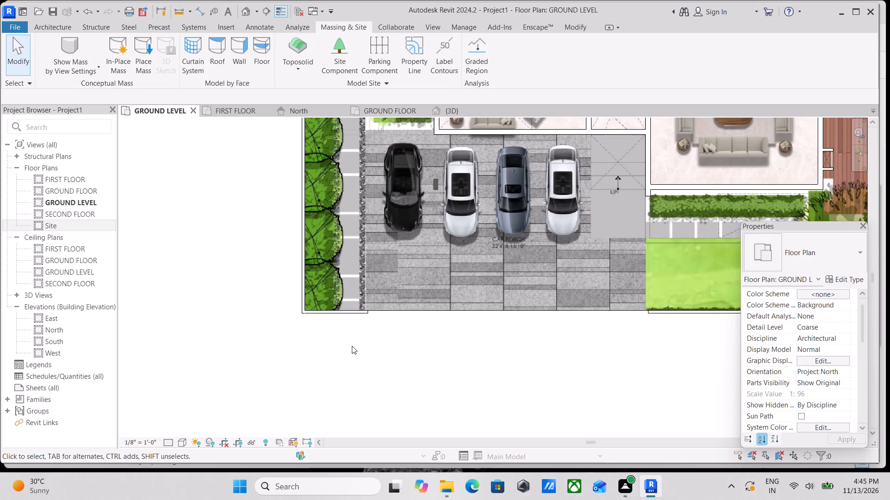
Examine the boundary walls, front gate opening and house walls from several angles in the {3D} view.
{"action": "scroll", "coordinate": [352, 346], "scroll_direction": "down", "scroll_amount": 12}
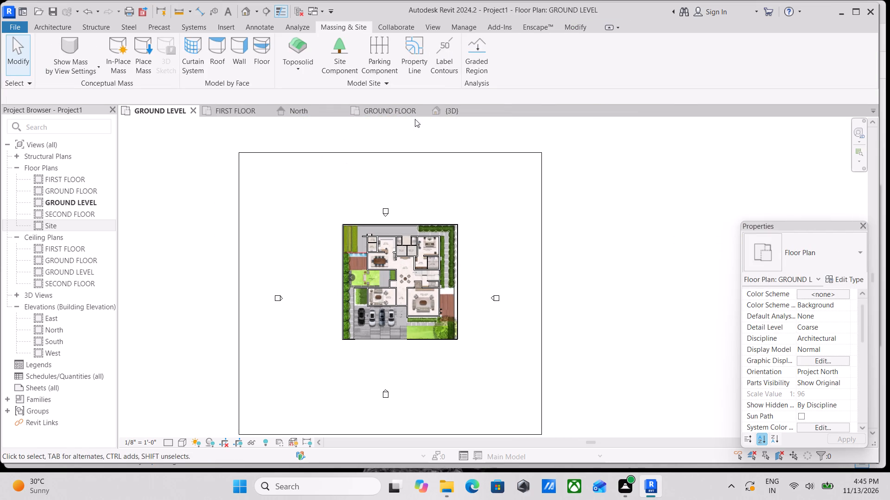
{"action": "left_click", "coordinate": [454, 113]}
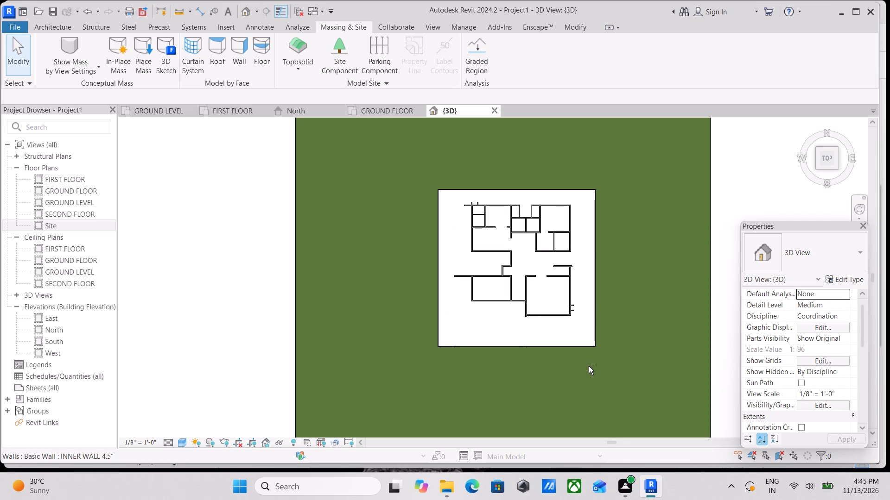
{"action": "middle_click_drag", "start_coordinate": [589, 366], "coordinate": [428, 200], "text": "shift"}
{"action": "middle_click_drag", "start_coordinate": [509, 371], "coordinate": [593, 255], "text": "shift"}
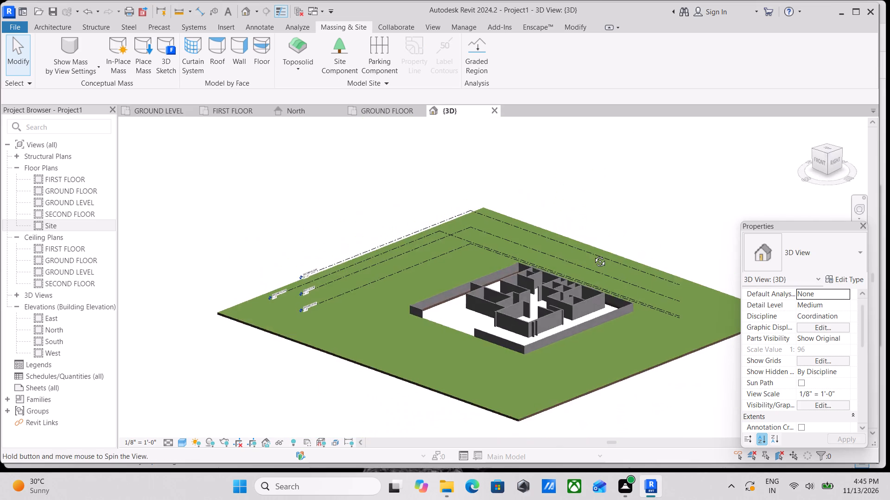
{"action": "middle_click_drag", "start_coordinate": [593, 255], "coordinate": [593, 254], "text": "shift"}
{"action": "middle_click_drag", "start_coordinate": [559, 368], "coordinate": [648, 392], "text": "shift"}
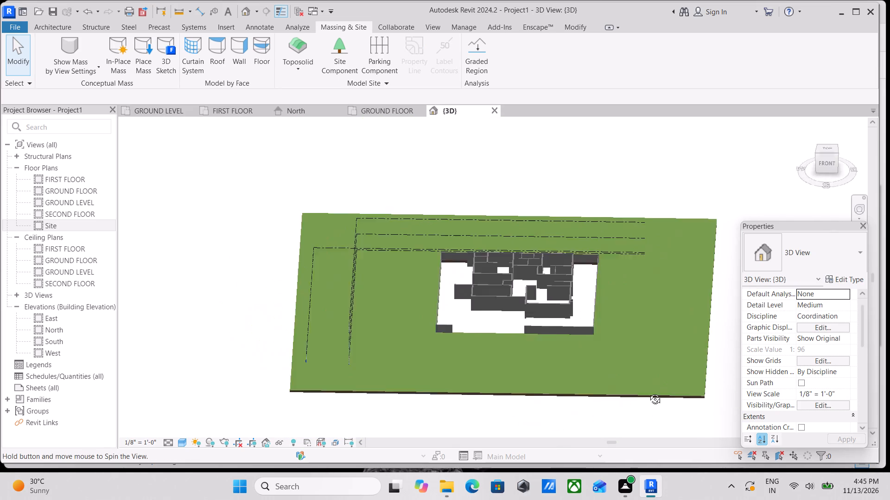
{"action": "middle_click_drag", "start_coordinate": [648, 392], "coordinate": [648, 390], "text": "shift"}
{"action": "scroll", "coordinate": [503, 338], "scroll_direction": "up", "scroll_amount": 5}
{"action": "middle_click_drag", "start_coordinate": [503, 338], "coordinate": [428, 450], "text": "shift"}
{"action": "scroll", "coordinate": [505, 318], "scroll_direction": "down", "scroll_amount": 1}
{"action": "middle_click_drag", "start_coordinate": [504, 245], "coordinate": [533, 242], "text": "shift"}
{"action": "scroll", "coordinate": [551, 330], "scroll_direction": "up", "scroll_amount": 1, "text": "shift"}
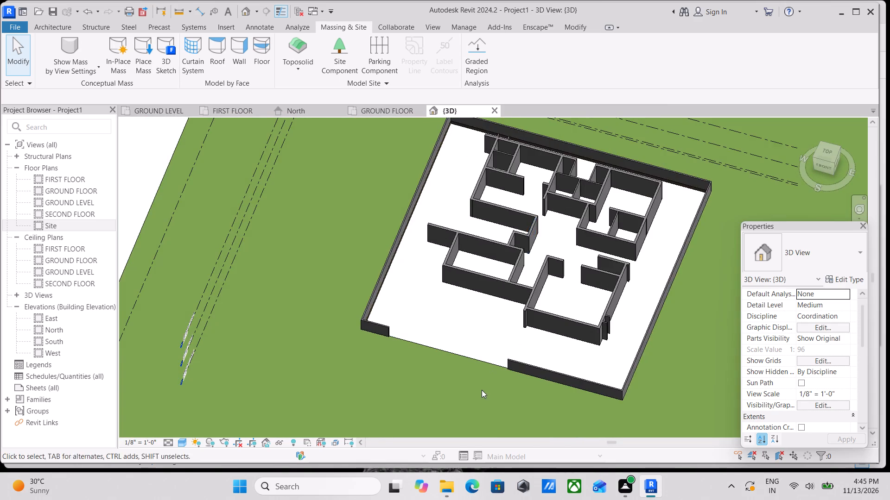
{"action": "middle_click_drag", "start_coordinate": [482, 390], "coordinate": [571, 287], "text": "shift"}
{"action": "scroll", "coordinate": [571, 287], "scroll_direction": "up", "scroll_amount": 4}
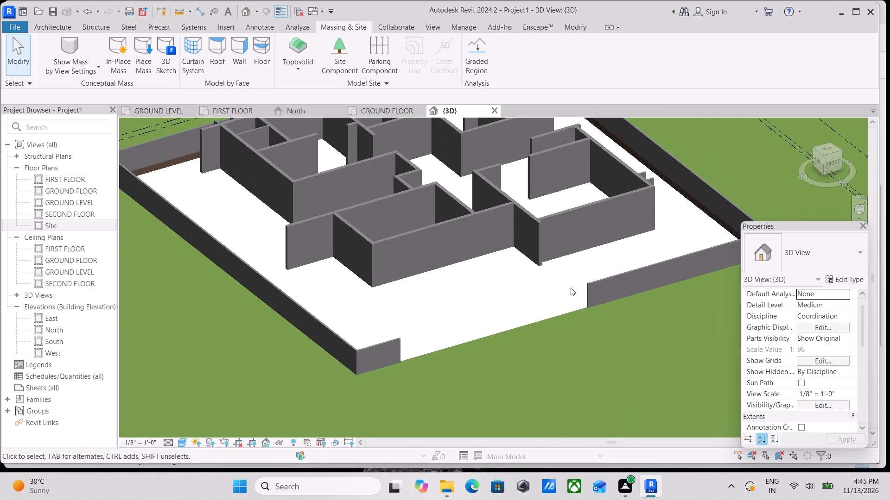
{"action": "scroll", "coordinate": [571, 287], "scroll_direction": "up", "scroll_amount": 1}
{"action": "middle_click_drag", "start_coordinate": [571, 287], "coordinate": [570, 359], "text": "shift"}
{"action": "scroll", "coordinate": [570, 359], "scroll_direction": "down", "scroll_amount": 8}
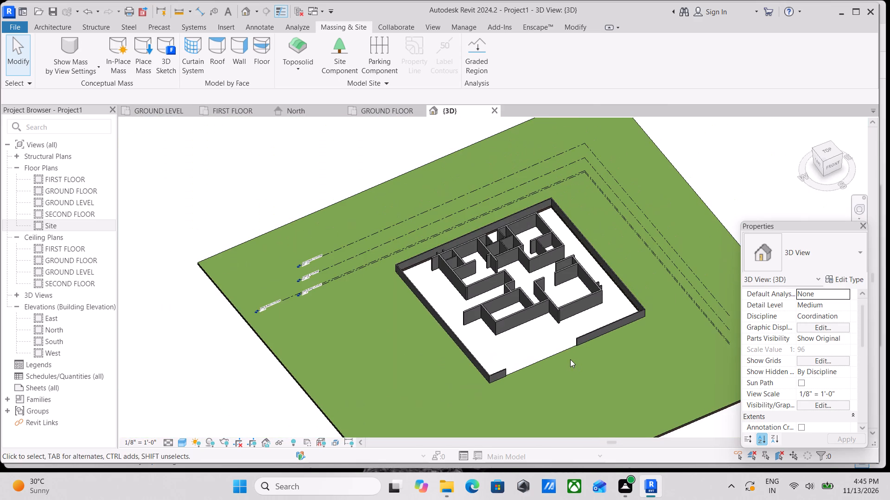
Examine the GROUND LEVEL plan around the rear planting beds, store, utility and kitchen, dismissing the save reminder without saving.
{"action": "left_click", "coordinate": [155, 110]}
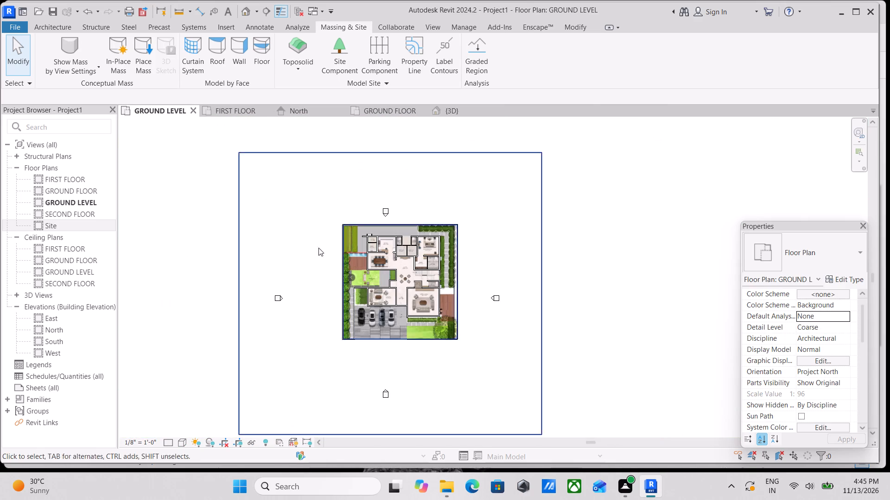
{"action": "scroll", "coordinate": [440, 287], "scroll_direction": "up", "scroll_amount": 7}
{"action": "middle_click_drag", "start_coordinate": [426, 287], "coordinate": [547, 423]}
{"action": "scroll", "coordinate": [426, 335], "scroll_direction": "up", "scroll_amount": 3}
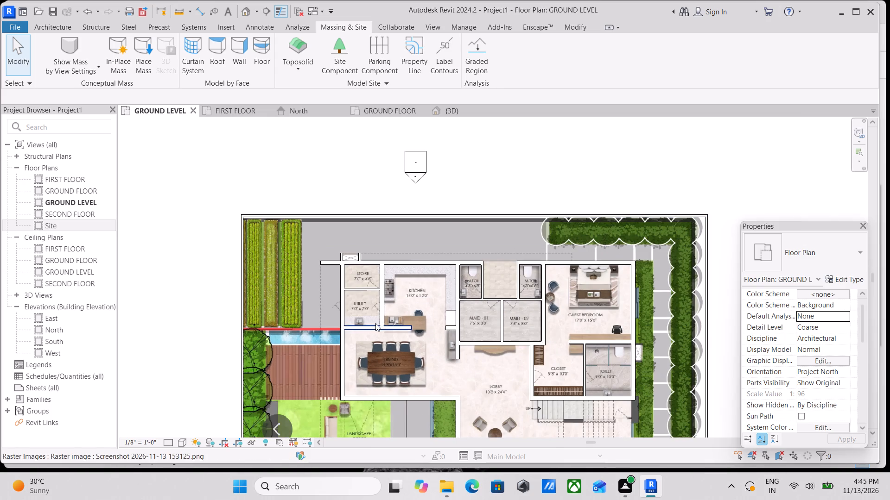
{"action": "scroll", "coordinate": [372, 323], "scroll_direction": "up", "scroll_amount": 1}
{"action": "middle_click_drag", "start_coordinate": [372, 323], "coordinate": [422, 412]}
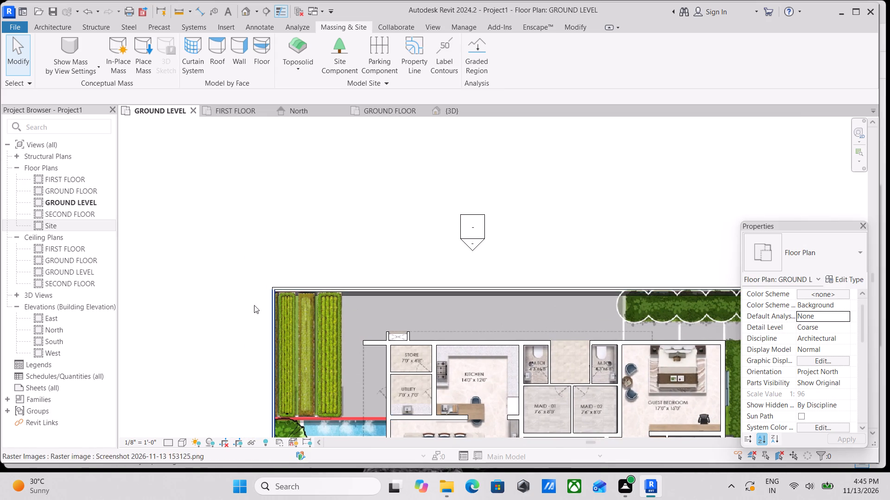
{"action": "scroll", "coordinate": [248, 304], "scroll_direction": "up", "scroll_amount": 3}
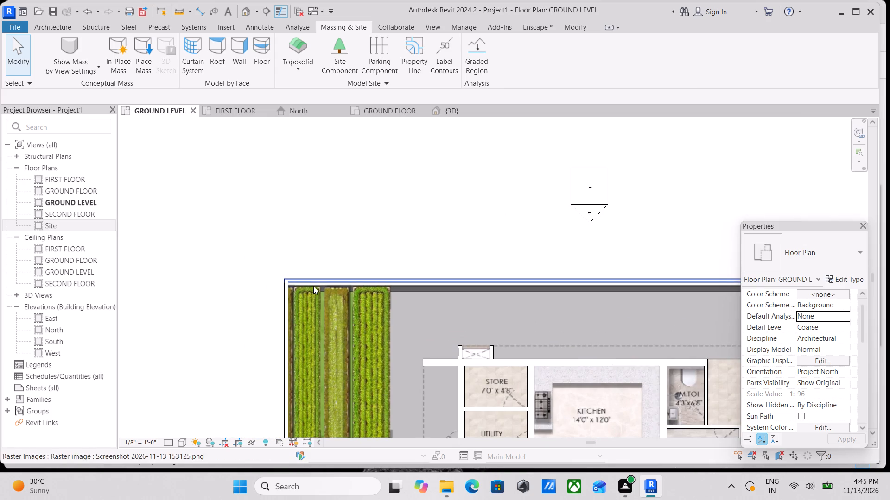
{"action": "middle_click_drag", "start_coordinate": [371, 358], "coordinate": [324, 279]}
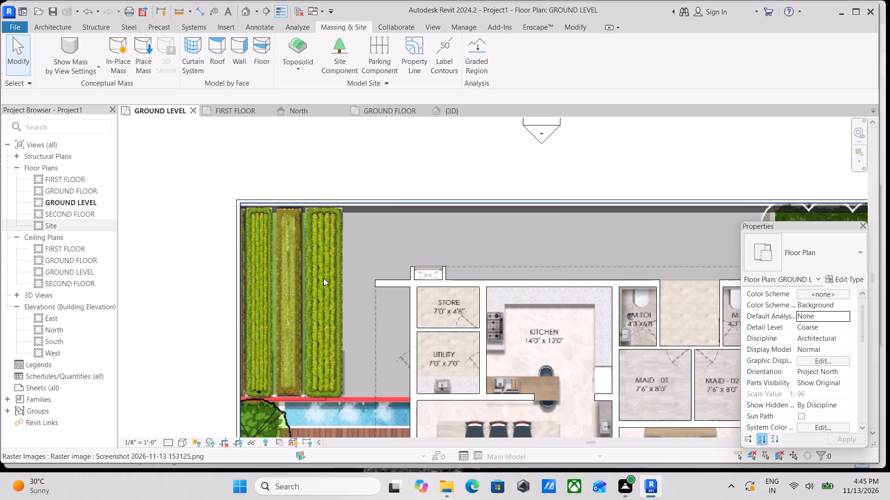
{"action": "scroll", "coordinate": [324, 278], "scroll_direction": "down", "scroll_amount": 2}
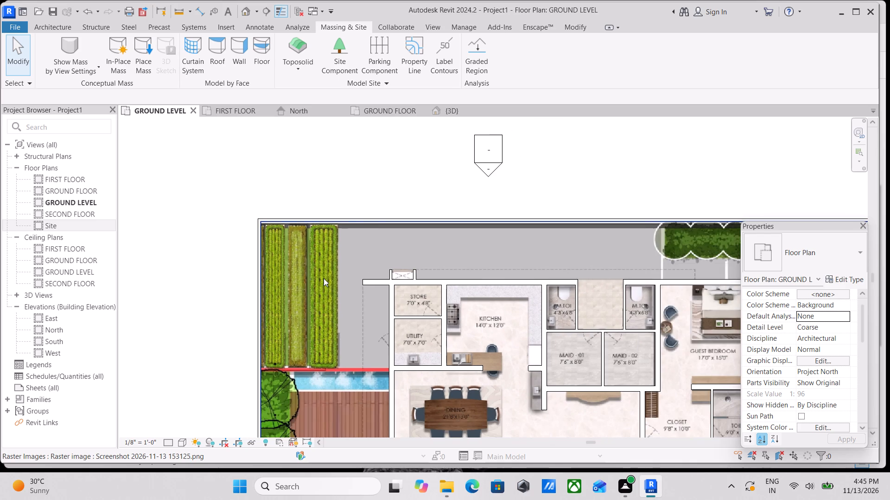
{"action": "scroll", "coordinate": [328, 296], "scroll_direction": "down", "scroll_amount": 2}
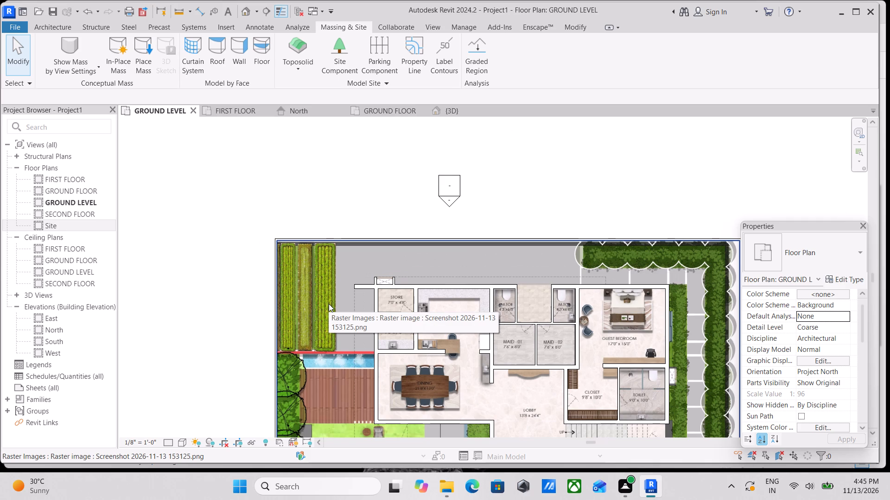
{"action": "scroll", "coordinate": [473, 350], "scroll_direction": "up", "scroll_amount": 2}
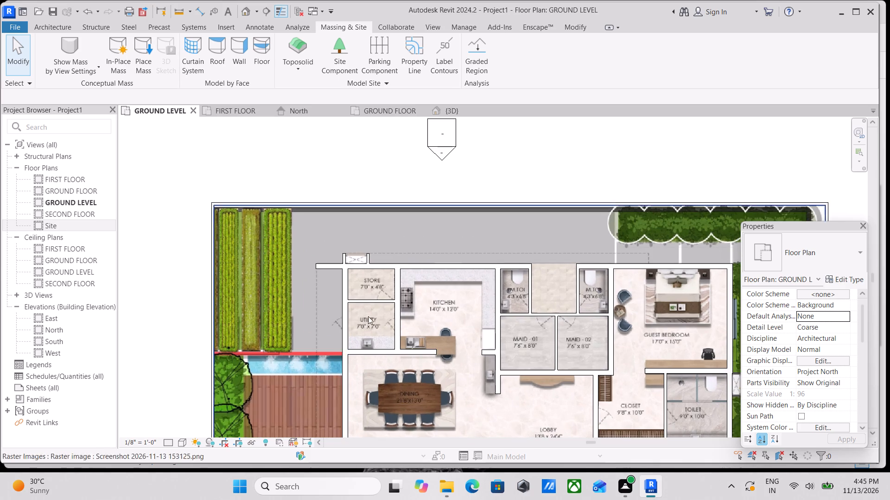
{"action": "scroll", "coordinate": [336, 299], "scroll_direction": "up", "scroll_amount": 3}
{"action": "key", "text": "Escape"}
{"action": "scroll", "coordinate": [336, 299], "scroll_direction": "down", "scroll_amount": 3}
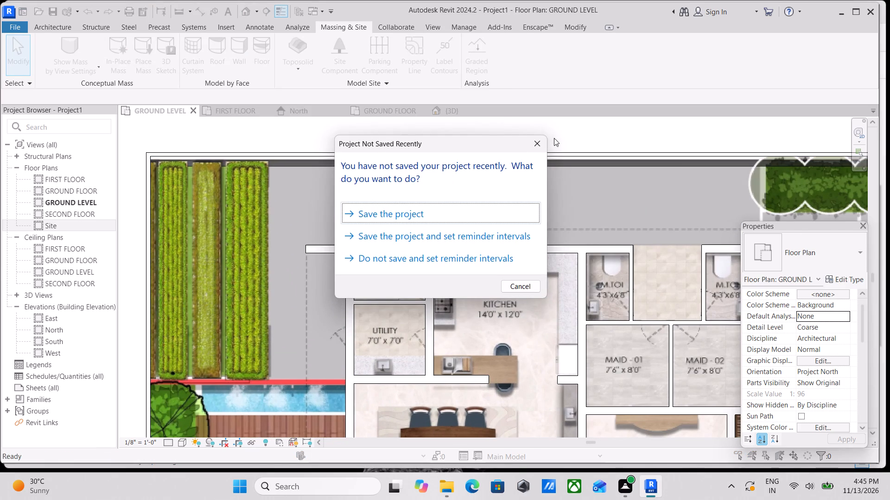
{"action": "left_click", "coordinate": [534, 143]}
{"action": "scroll", "coordinate": [335, 323], "scroll_direction": "down", "scroll_amount": 1}
{"action": "middle_click_drag", "start_coordinate": [335, 323], "coordinate": [396, 332]}
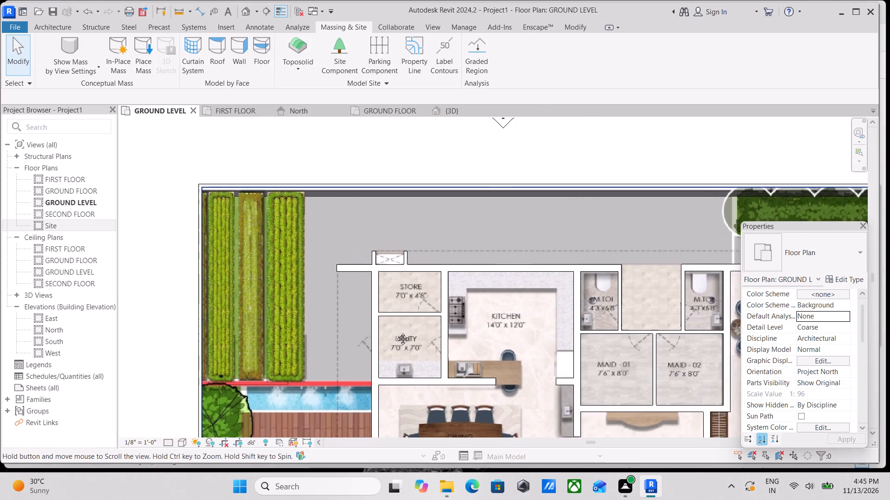
{"action": "middle_click_drag", "start_coordinate": [396, 332], "coordinate": [403, 332]}
{"action": "scroll", "coordinate": [372, 388], "scroll_direction": "up", "scroll_amount": 4}
{"action": "scroll", "coordinate": [318, 331], "scroll_direction": "down", "scroll_amount": 1}
{"action": "middle_click_drag", "start_coordinate": [318, 331], "coordinate": [337, 345]}
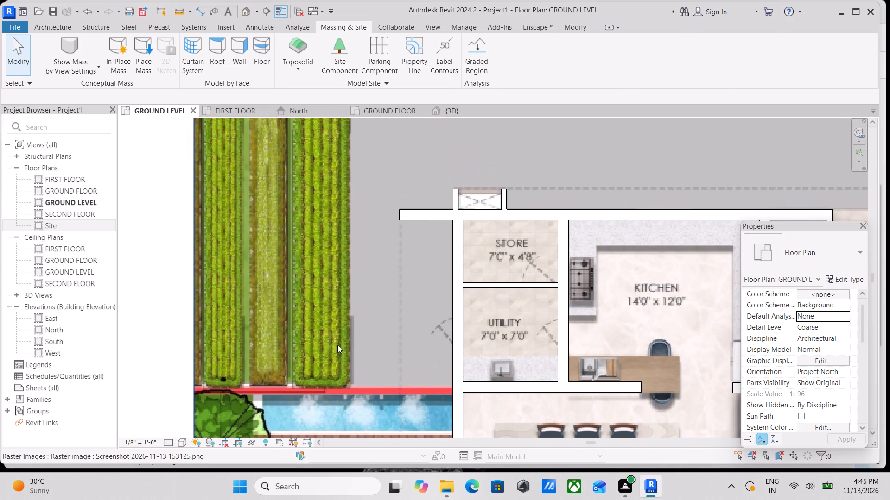
{"action": "scroll", "coordinate": [419, 301], "scroll_direction": "down", "scroll_amount": 2}
{"action": "middle_click_drag", "start_coordinate": [407, 308], "coordinate": [390, 352]}
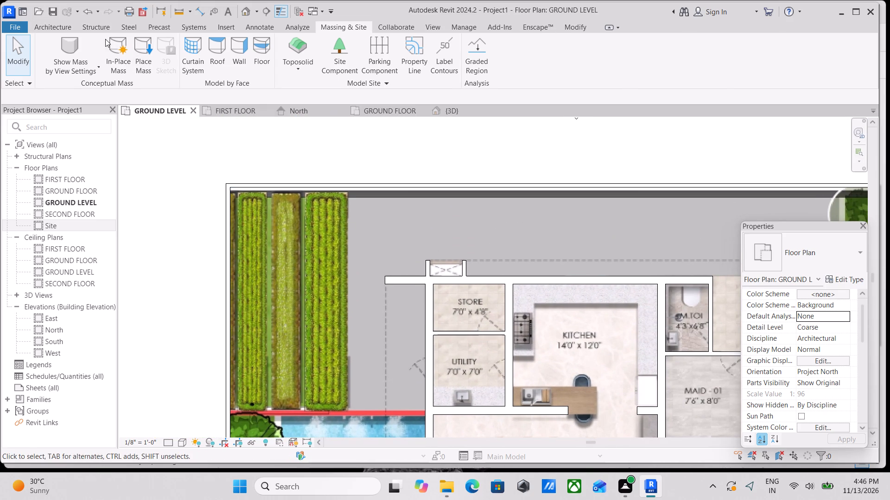
Examine the hedge side of the house by the guest bedroom and toilet in GROUND LEVEL, and the wall layout in FIRST FLOOR.
{"action": "left_click", "coordinate": [57, 25]}
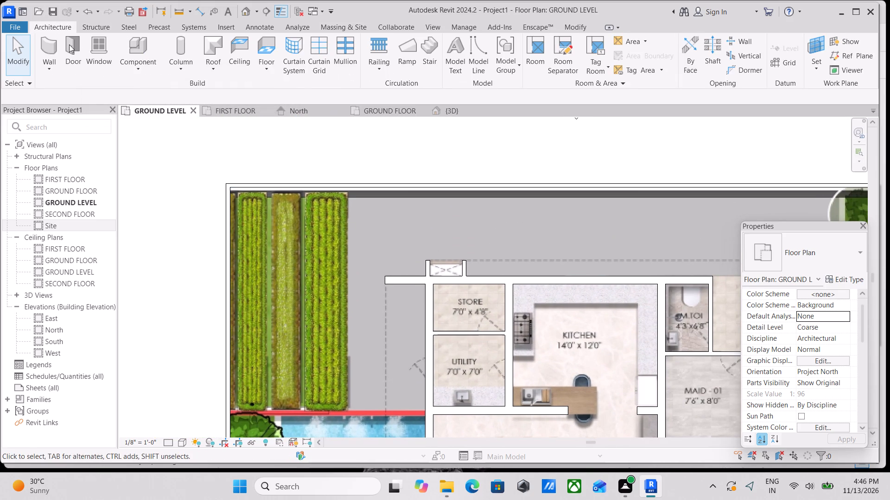
{"action": "scroll", "coordinate": [281, 188], "scroll_direction": "down", "scroll_amount": 2}
{"action": "middle_click_drag", "start_coordinate": [413, 245], "coordinate": [309, 245]}
{"action": "scroll", "coordinate": [580, 260], "scroll_direction": "down", "scroll_amount": 1}
{"action": "middle_click_drag", "start_coordinate": [579, 259], "coordinate": [339, 200]}
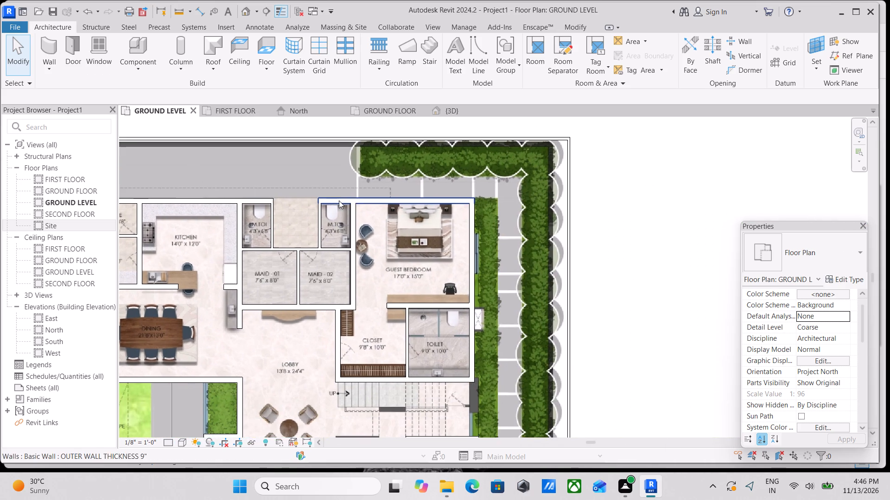
{"action": "middle_click_drag", "start_coordinate": [496, 231], "coordinate": [469, 215]}
{"action": "scroll", "coordinate": [469, 215], "scroll_direction": "down", "scroll_amount": 3}
{"action": "middle_click_drag", "start_coordinate": [492, 307], "coordinate": [497, 236]}
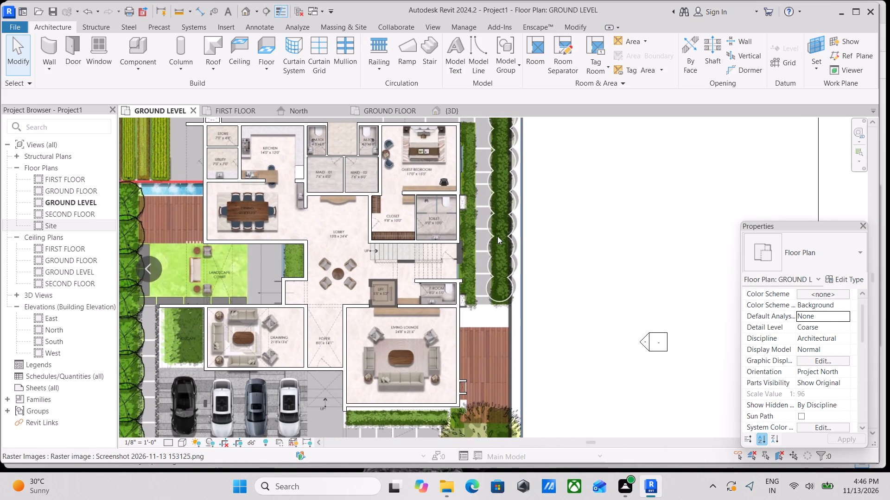
{"action": "scroll", "coordinate": [480, 201], "scroll_direction": "up", "scroll_amount": 9}
{"action": "middle_click_drag", "start_coordinate": [474, 203], "coordinate": [489, 245]}
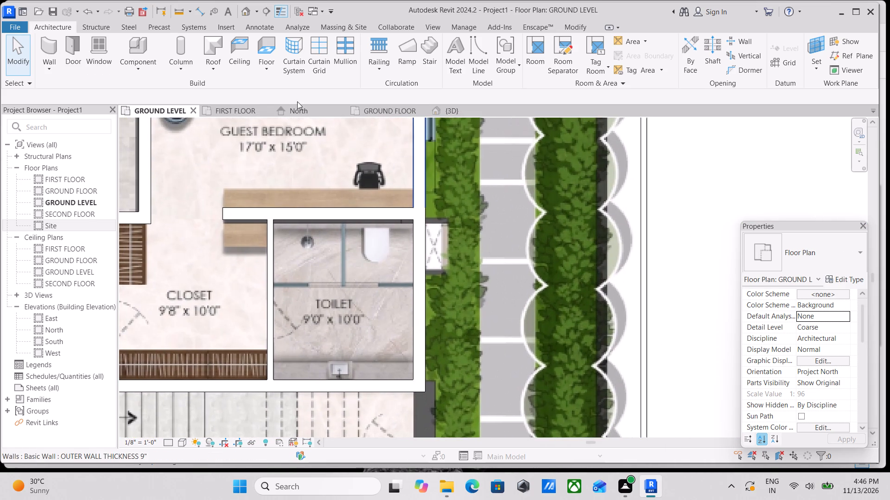
{"action": "left_click", "coordinate": [227, 111]}
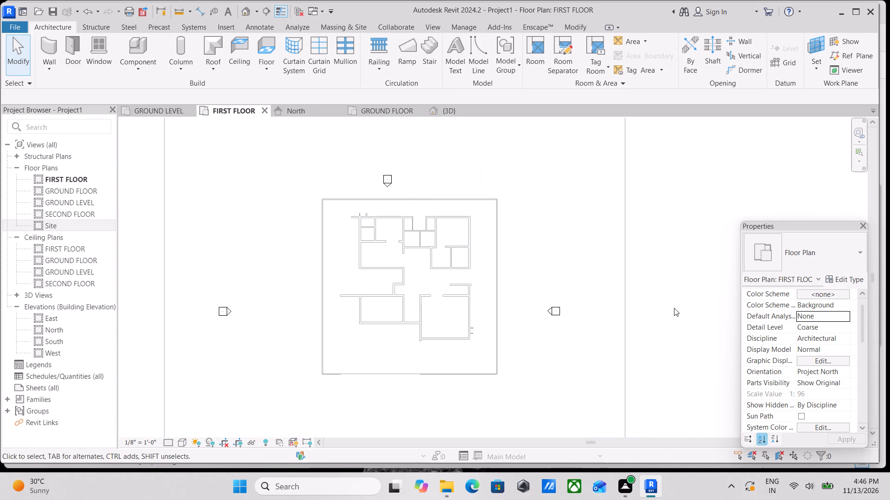
{"action": "scroll", "coordinate": [617, 291], "scroll_direction": "up", "scroll_amount": 3}
{"action": "scroll", "coordinate": [505, 258], "scroll_direction": "up", "scroll_amount": 2}
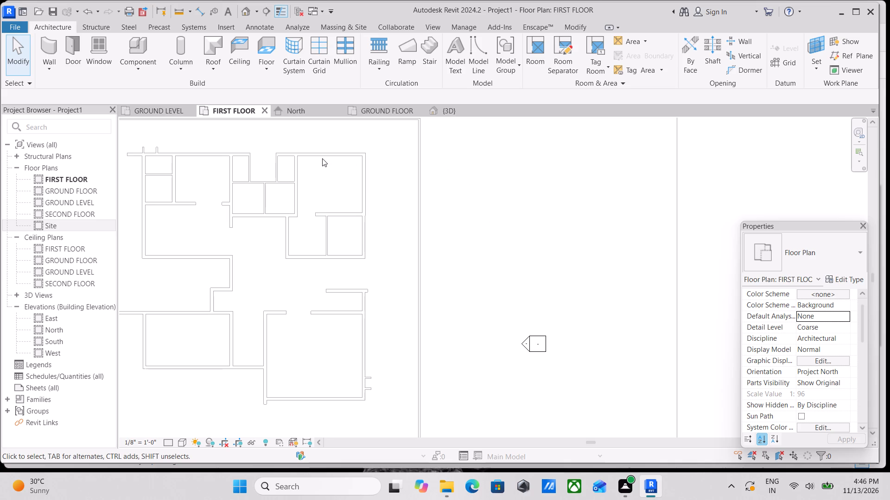
In the GROUND FLOOR plan, start an INNER WALL 4.5" beside the guest toilet with its top constraint up to level FIRST FLOOR.
{"action": "left_click", "coordinate": [362, 108]}
{"action": "scroll", "coordinate": [539, 282], "scroll_direction": "down", "scroll_amount": 2}
{"action": "middle_click_drag", "start_coordinate": [539, 282], "coordinate": [297, 204]}
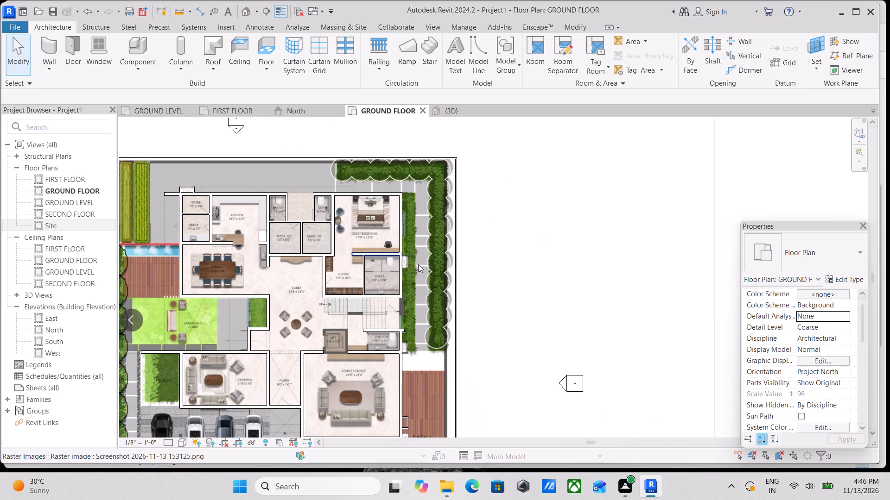
{"action": "scroll", "coordinate": [426, 293], "scroll_direction": "up", "scroll_amount": 2}
{"action": "scroll", "coordinate": [379, 218], "scroll_direction": "up", "scroll_amount": 3}
{"action": "scroll", "coordinate": [431, 275], "scroll_direction": "up", "scroll_amount": 3}
{"action": "type", "text": "WA"}
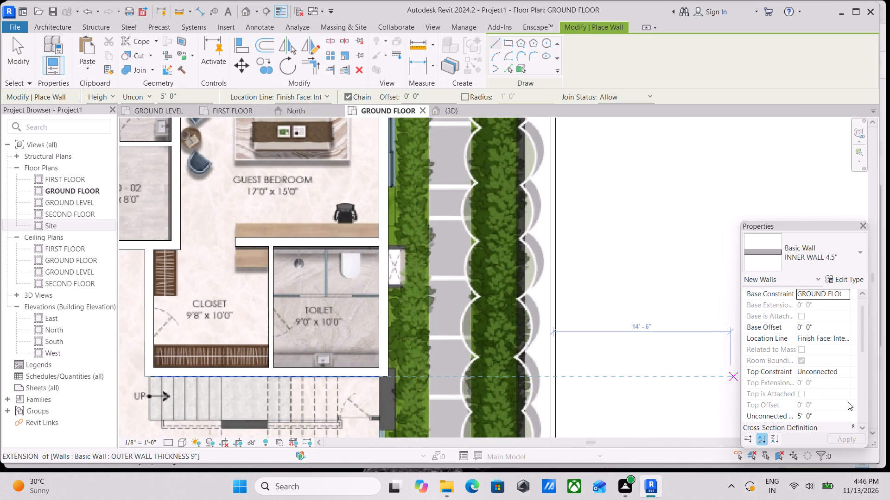
{"action": "left_click", "coordinate": [845, 373]}
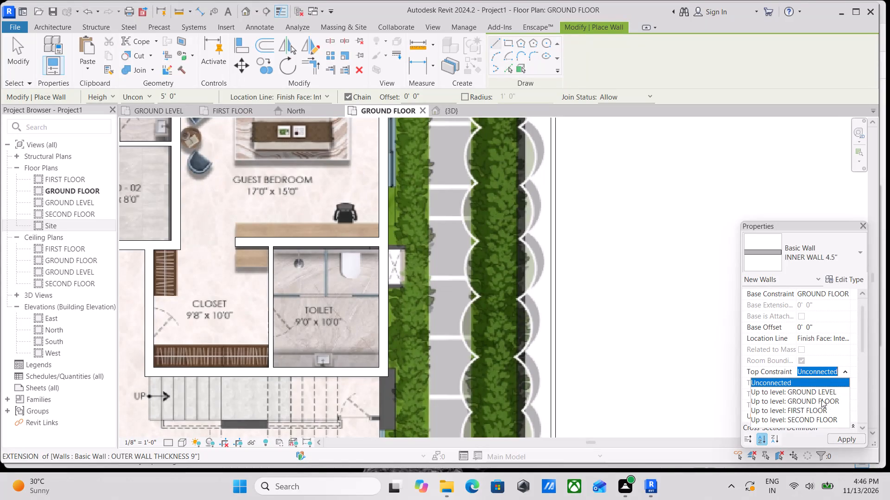
{"action": "left_click", "coordinate": [793, 412]}
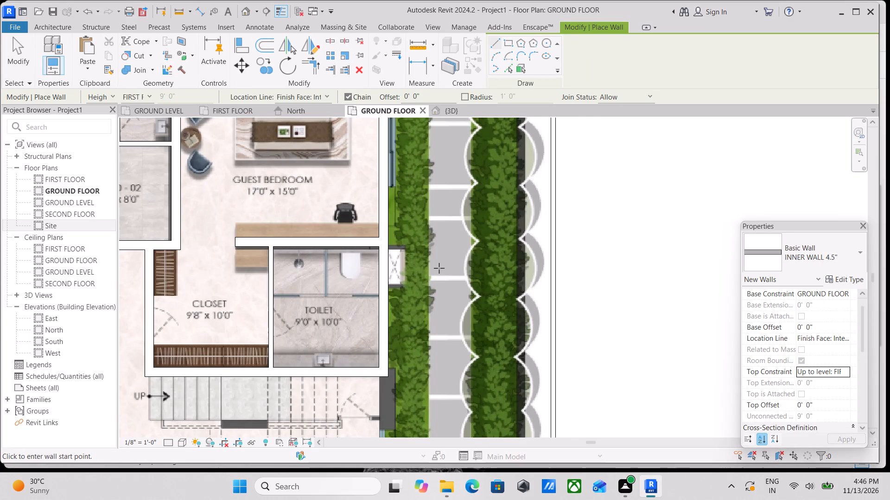
Draw a wall about 1'-10" long along the toilet duct's bedroom-side edge, from its outer corner into the house's outer wall, and end the command.
{"action": "scroll", "coordinate": [439, 268], "scroll_direction": "up", "scroll_amount": 2}
{"action": "scroll", "coordinate": [439, 268], "scroll_direction": "down", "scroll_amount": 8}
{"action": "scroll", "coordinate": [425, 377], "scroll_direction": "down", "scroll_amount": 2}
{"action": "middle_click_drag", "start_coordinate": [425, 377], "coordinate": [494, 446]}
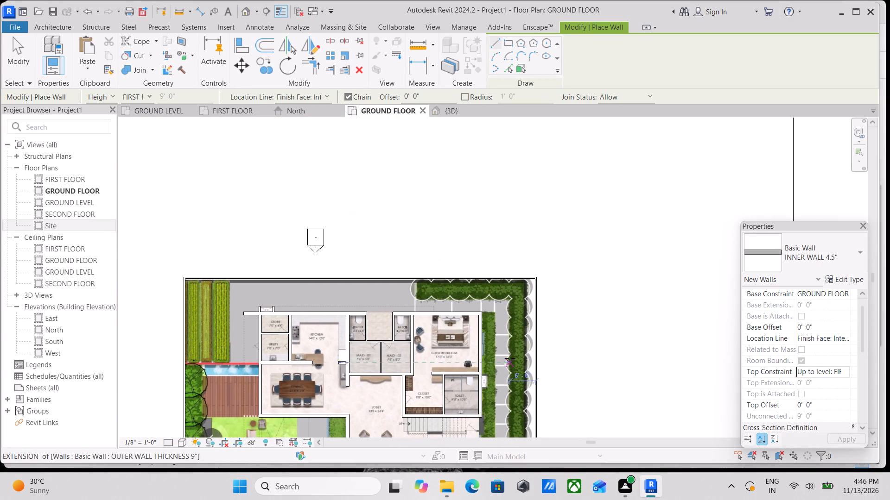
{"action": "scroll", "coordinate": [503, 341], "scroll_direction": "up", "scroll_amount": 4}
{"action": "scroll", "coordinate": [477, 395], "scroll_direction": "up", "scroll_amount": 1}
{"action": "middle_click_drag", "start_coordinate": [477, 395], "coordinate": [487, 336]}
{"action": "scroll", "coordinate": [486, 335], "scroll_direction": "up", "scroll_amount": 6}
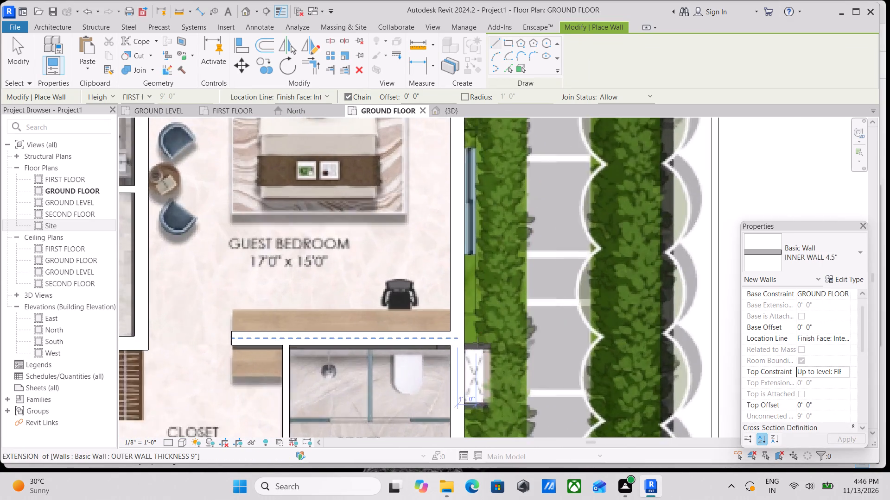
{"action": "scroll", "coordinate": [478, 343], "scroll_direction": "up", "scroll_amount": 15}
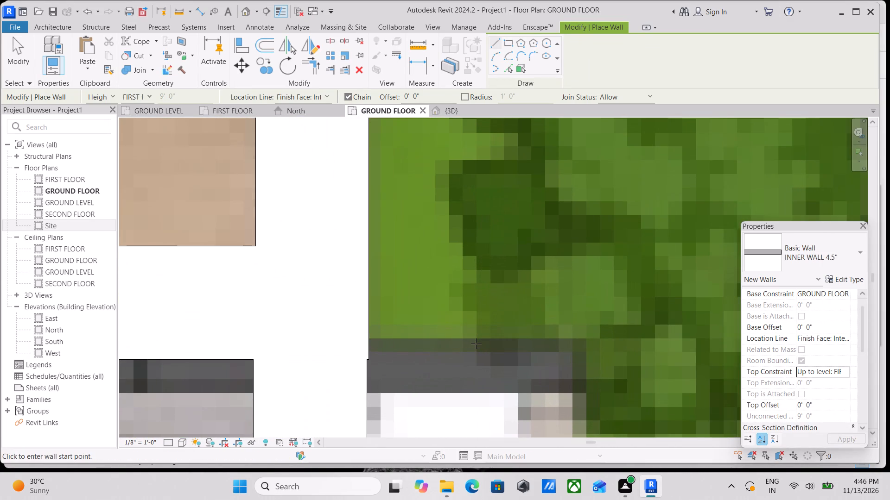
{"action": "scroll", "coordinate": [476, 344], "scroll_direction": "down", "scroll_amount": 8}
{"action": "middle_click_drag", "start_coordinate": [476, 344], "coordinate": [471, 317]}
{"action": "scroll", "coordinate": [518, 332], "scroll_direction": "up", "scroll_amount": 1}
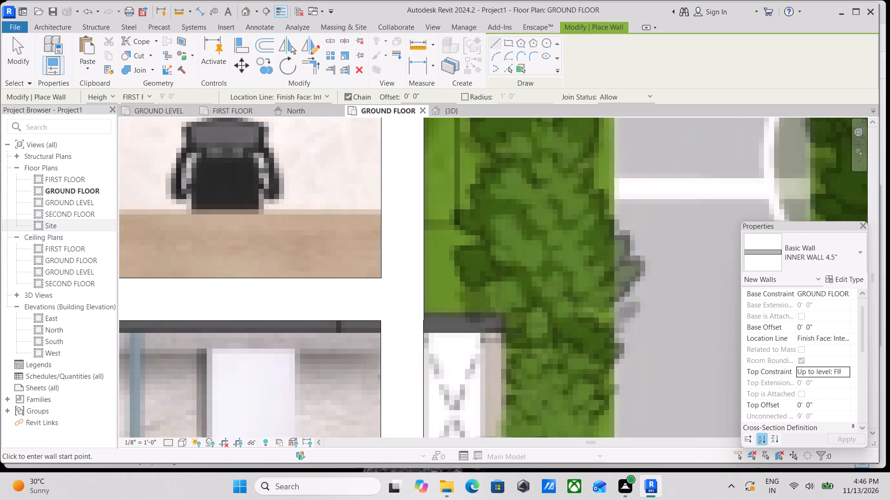
{"action": "scroll", "coordinate": [518, 332], "scroll_direction": "up", "scroll_amount": 4}
{"action": "left_click", "coordinate": [503, 320]}
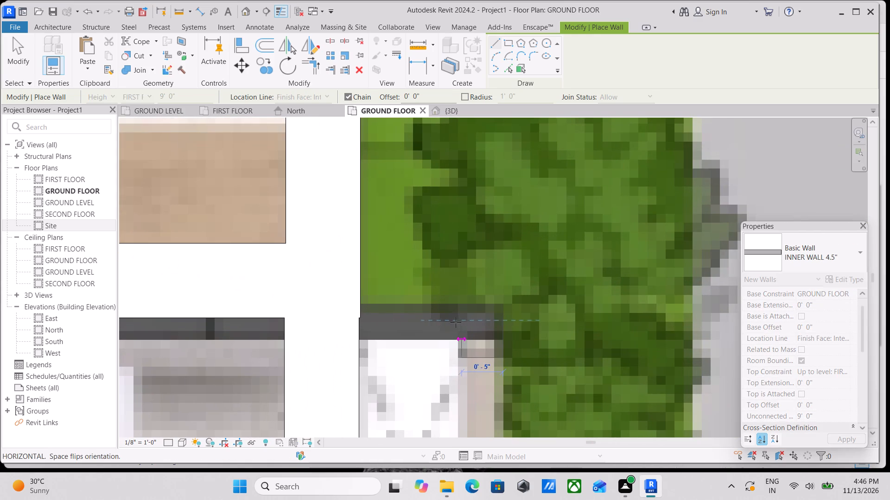
{"action": "key", "text": "Escape"}
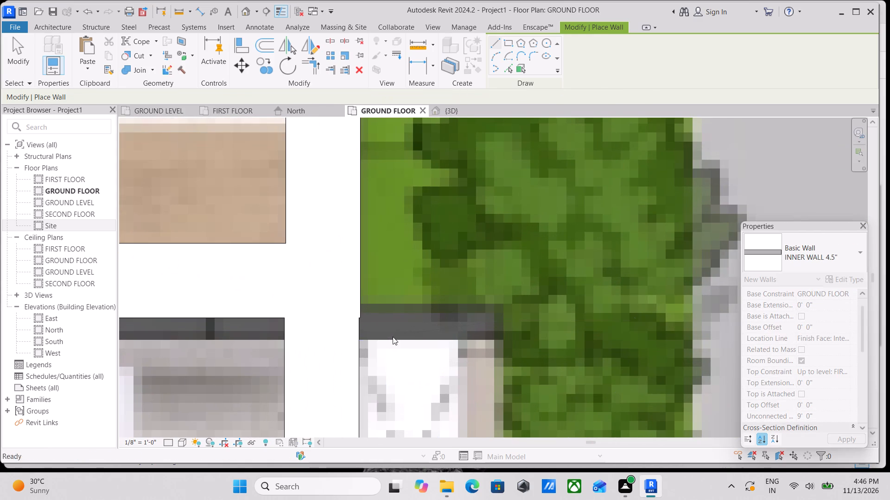
{"action": "scroll", "coordinate": [508, 297], "scroll_direction": "up", "scroll_amount": 3}
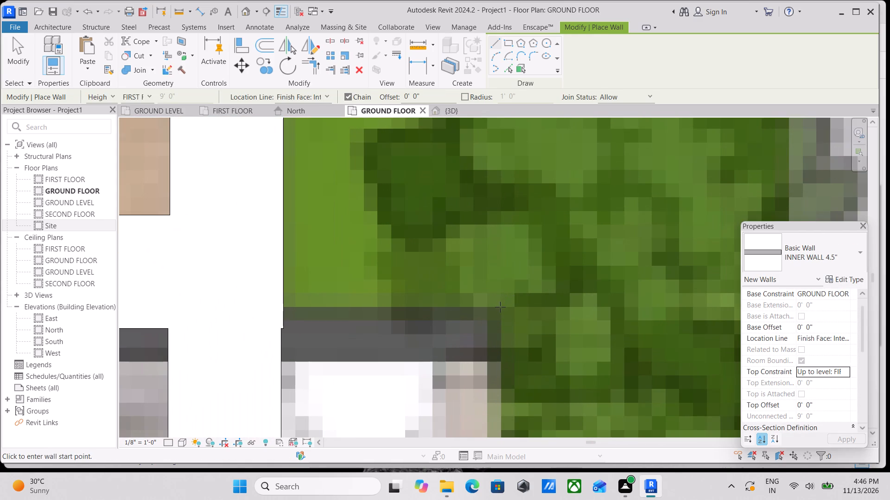
{"action": "left_click", "coordinate": [500, 307]}
{"action": "middle_click_drag", "start_coordinate": [419, 307], "coordinate": [543, 310]}
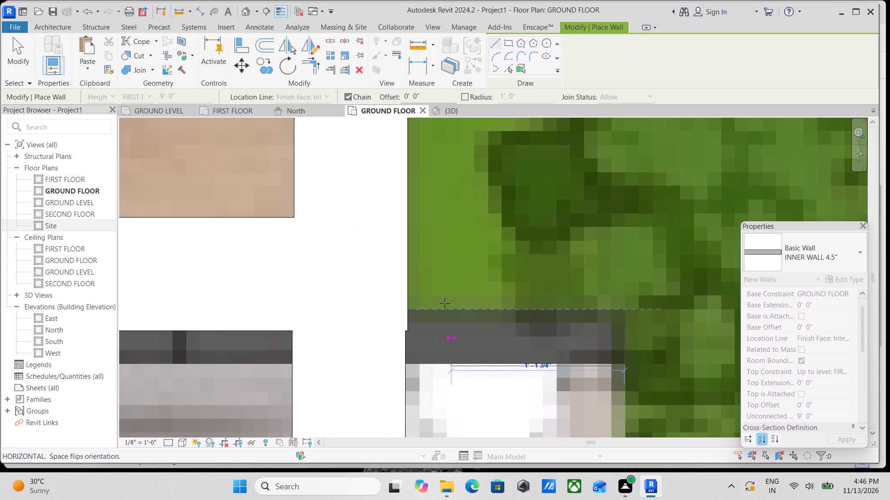
{"action": "left_click", "coordinate": [405, 309]}
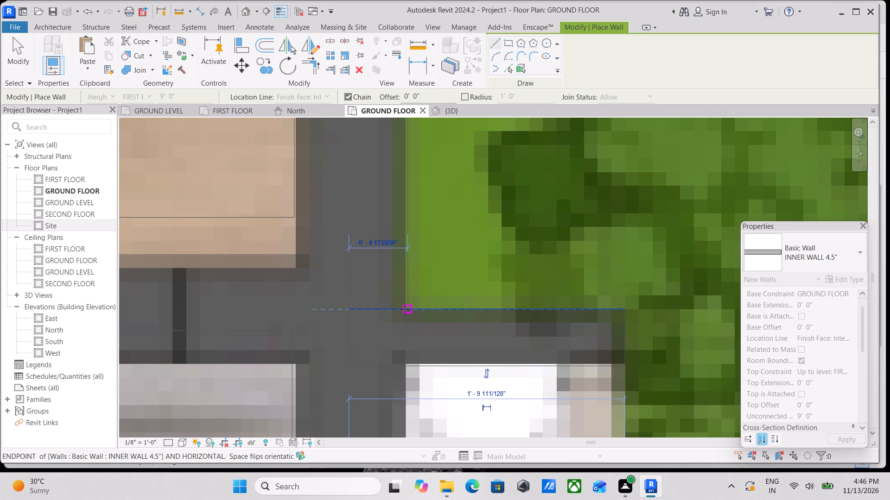
{"action": "key", "text": "Escape"}
{"action": "scroll", "coordinate": [405, 309], "scroll_direction": "down", "scroll_amount": 3}
{"action": "key", "text": "Escape"}
Draw an INNER WALL 4.5" about 1'-5" long along the toilet duct's other short edge, outward from the house's outer wall, and end the command.
{"action": "scroll", "coordinate": [564, 384], "scroll_direction": "down", "scroll_amount": 3}
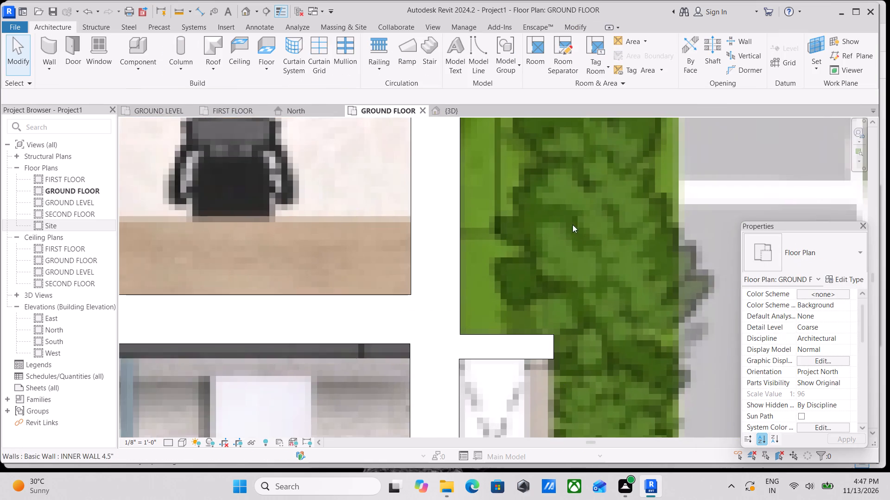
{"action": "scroll", "coordinate": [579, 215], "scroll_direction": "down", "scroll_amount": 1}
{"action": "scroll", "coordinate": [560, 309], "scroll_direction": "down", "scroll_amount": 1}
{"action": "middle_click_drag", "start_coordinate": [560, 309], "coordinate": [619, 202]}
{"action": "scroll", "coordinate": [620, 337], "scroll_direction": "down", "scroll_amount": 1}
{"action": "middle_click_drag", "start_coordinate": [620, 337], "coordinate": [615, 271]}
{"action": "scroll", "coordinate": [615, 271], "scroll_direction": "down", "scroll_amount": 1}
{"action": "scroll", "coordinate": [582, 299], "scroll_direction": "up", "scroll_amount": 3}
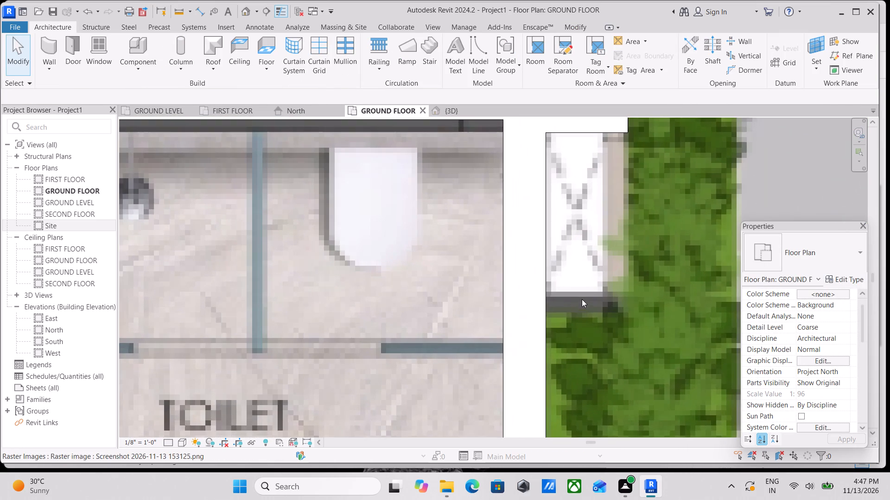
{"action": "scroll", "coordinate": [582, 299], "scroll_direction": "up", "scroll_amount": 1}
{"action": "middle_click_drag", "start_coordinate": [581, 299], "coordinate": [502, 299]}
{"action": "type", "text": "WA"}
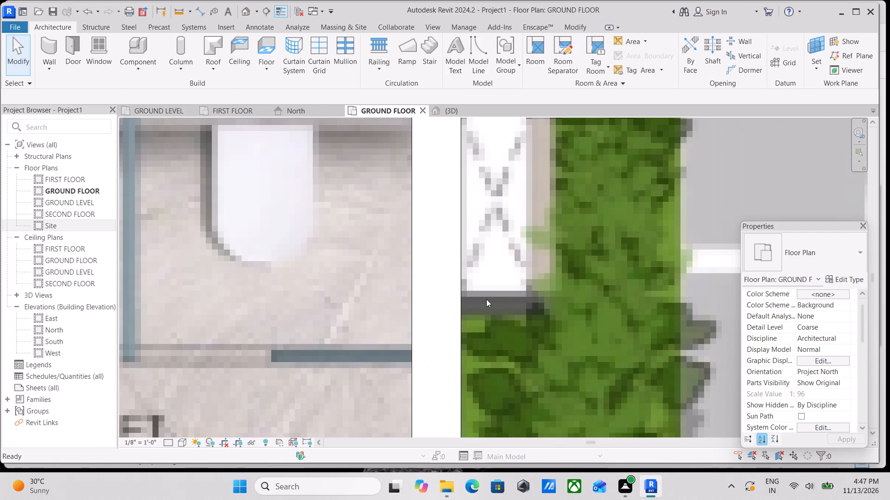
{"action": "scroll", "coordinate": [536, 293], "scroll_direction": "up", "scroll_amount": 2}
{"action": "scroll", "coordinate": [458, 302], "scroll_direction": "up", "scroll_amount": 3}
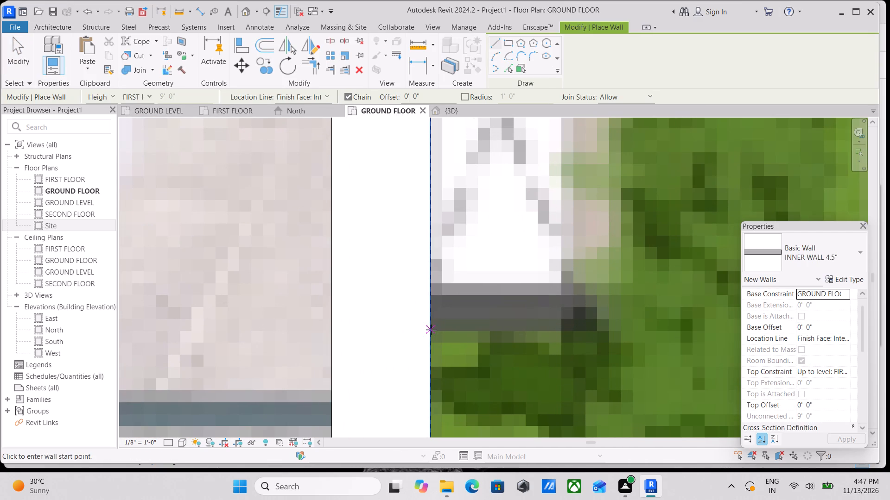
{"action": "left_click", "coordinate": [430, 330]}
{"action": "middle_click_drag", "start_coordinate": [547, 324], "coordinate": [440, 304]}
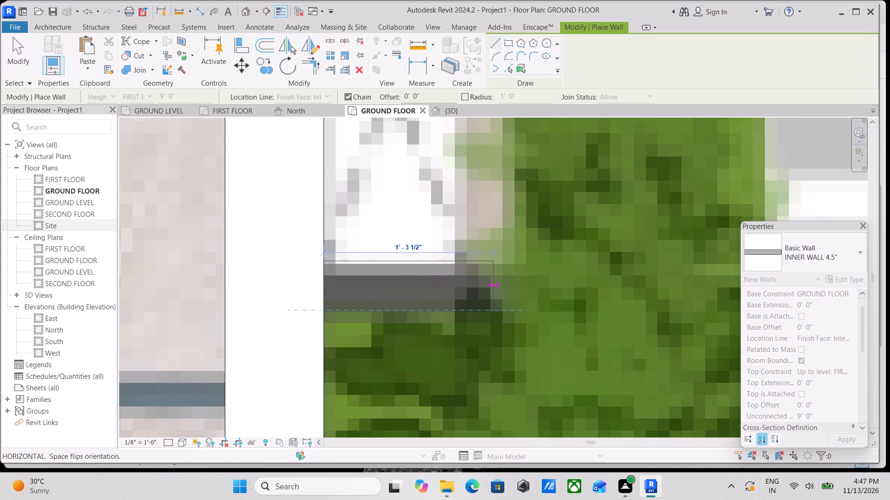
{"action": "scroll", "coordinate": [494, 308], "scroll_direction": "down", "scroll_amount": 11}
{"action": "scroll", "coordinate": [494, 308], "scroll_direction": "up", "scroll_amount": 1}
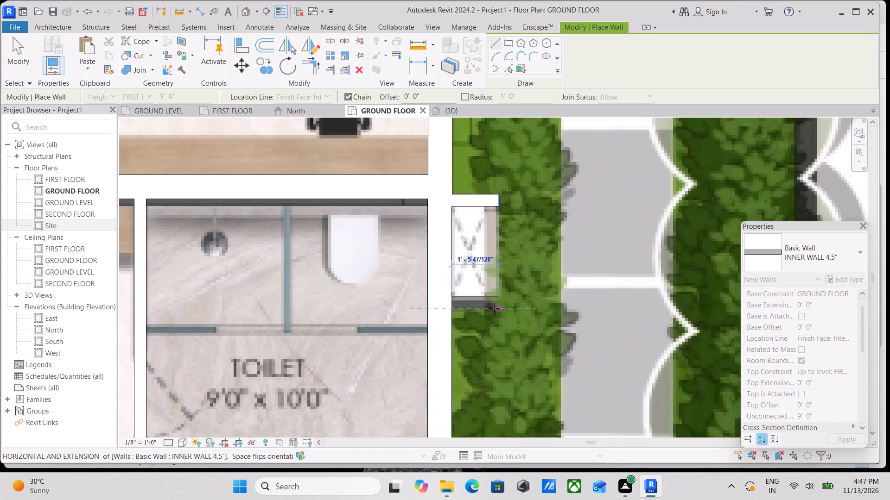
{"action": "scroll", "coordinate": [494, 308], "scroll_direction": "up", "scroll_amount": 7}
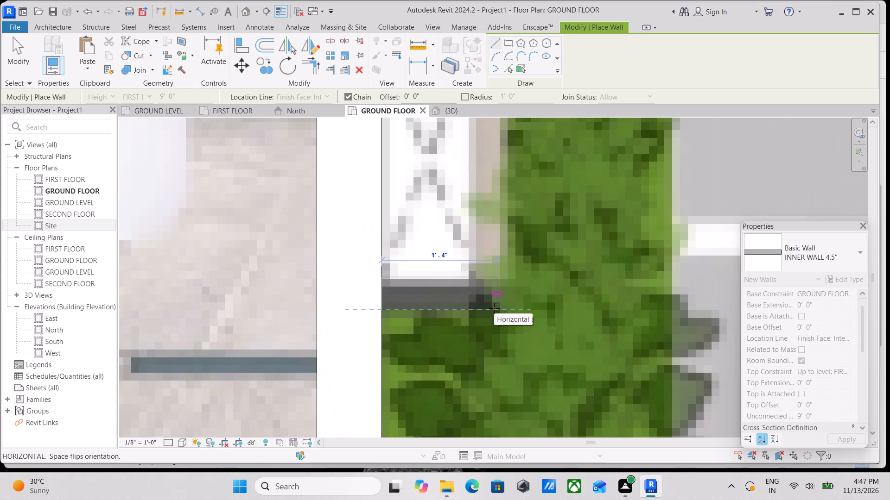
{"action": "scroll", "coordinate": [509, 309], "scroll_direction": "down", "scroll_amount": 4}
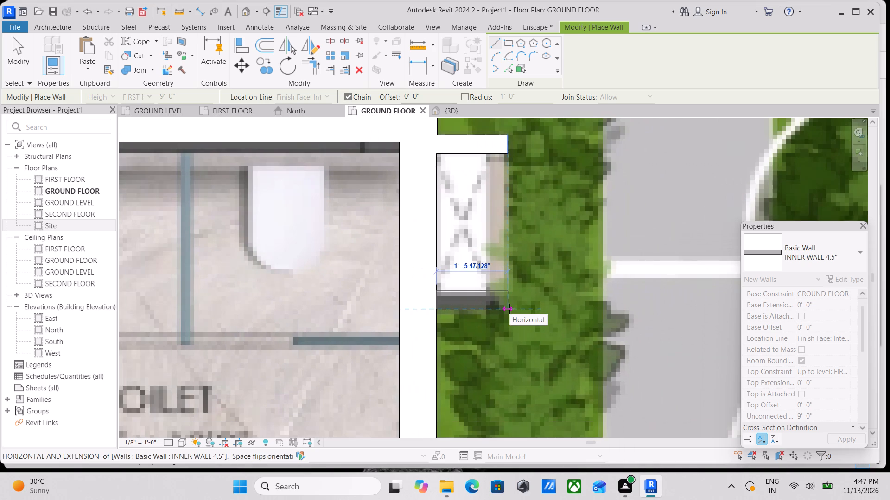
{"action": "left_click", "coordinate": [513, 309]}
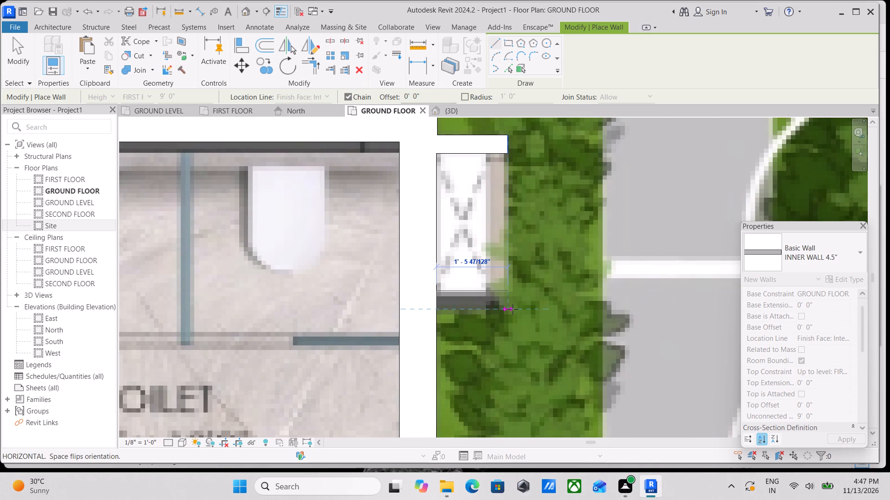
{"action": "key", "text": "Escape"}
{"action": "key", "text": "Escape"}
{"action": "scroll", "coordinate": [513, 309], "scroll_direction": "down", "scroll_amount": 3}
{"action": "key", "text": "Escape"}
{"action": "scroll", "coordinate": [513, 309], "scroll_direction": "down", "scroll_amount": 5}
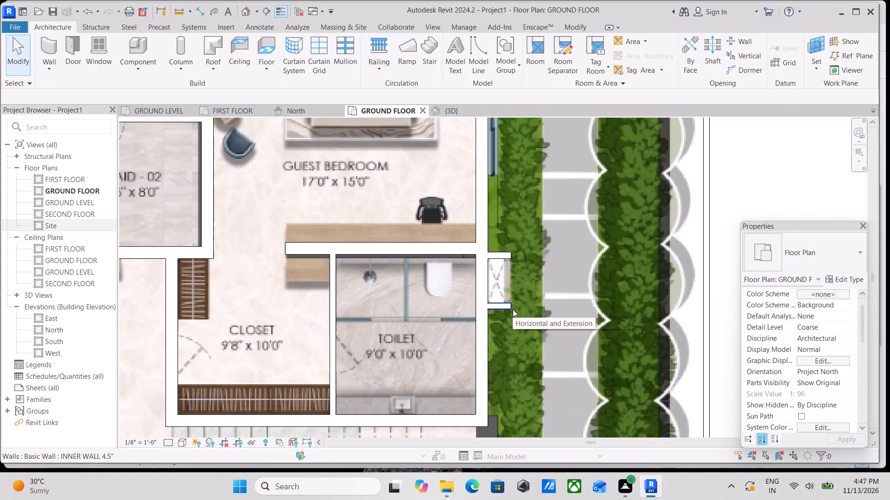
{"action": "key", "text": "Escape"}
Examine the GROUND FLOOR plan around the rear boundary, planting beds and the red-marked wall line beside the water feature near the utility.
{"action": "scroll", "coordinate": [513, 309], "scroll_direction": "down", "scroll_amount": 7}
{"action": "scroll", "coordinate": [644, 273], "scroll_direction": "down", "scroll_amount": 2}
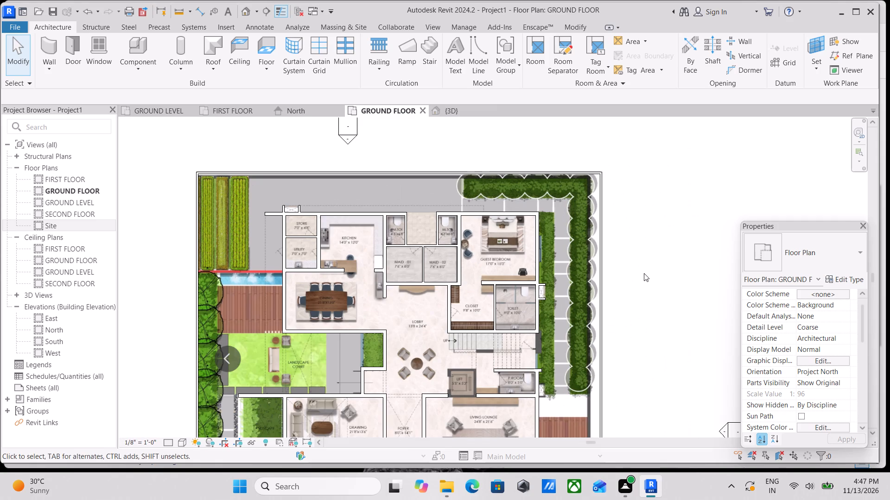
{"action": "middle_click_drag", "start_coordinate": [644, 273], "coordinate": [640, 289]}
{"action": "scroll", "coordinate": [388, 199], "scroll_direction": "down", "scroll_amount": 1}
{"action": "middle_click_drag", "start_coordinate": [388, 199], "coordinate": [503, 282]}
{"action": "scroll", "coordinate": [399, 302], "scroll_direction": "up", "scroll_amount": 4}
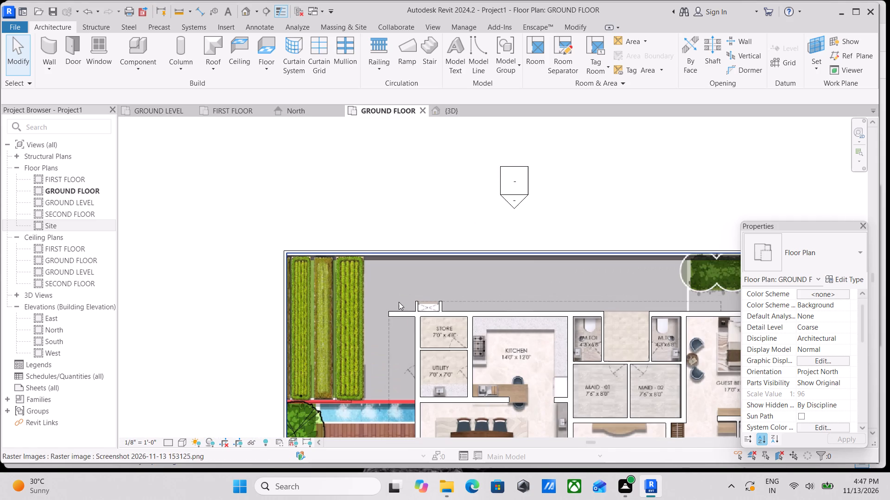
{"action": "scroll", "coordinate": [399, 302], "scroll_direction": "down", "scroll_amount": 2}
{"action": "middle_click_drag", "start_coordinate": [409, 252], "coordinate": [424, 243]}
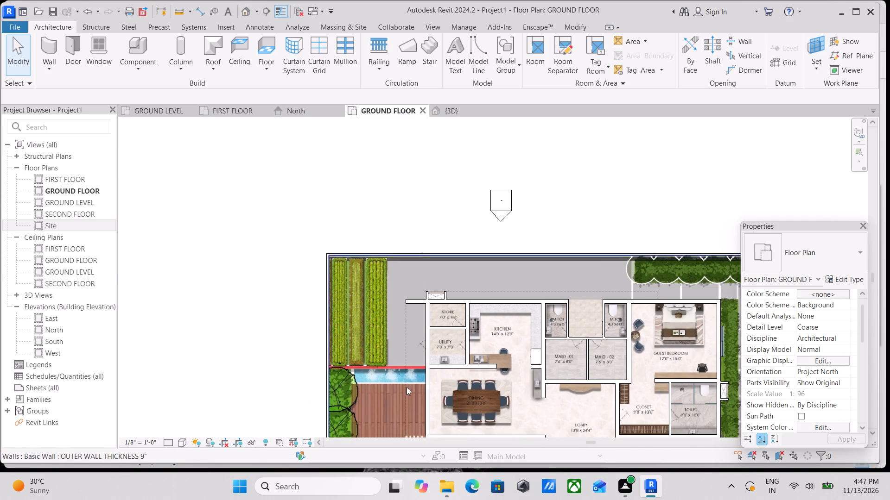
{"action": "scroll", "coordinate": [404, 387], "scroll_direction": "up", "scroll_amount": 12}
{"action": "scroll", "coordinate": [388, 333], "scroll_direction": "up", "scroll_amount": 3}
{"action": "scroll", "coordinate": [388, 333], "scroll_direction": "down", "scroll_amount": 3}
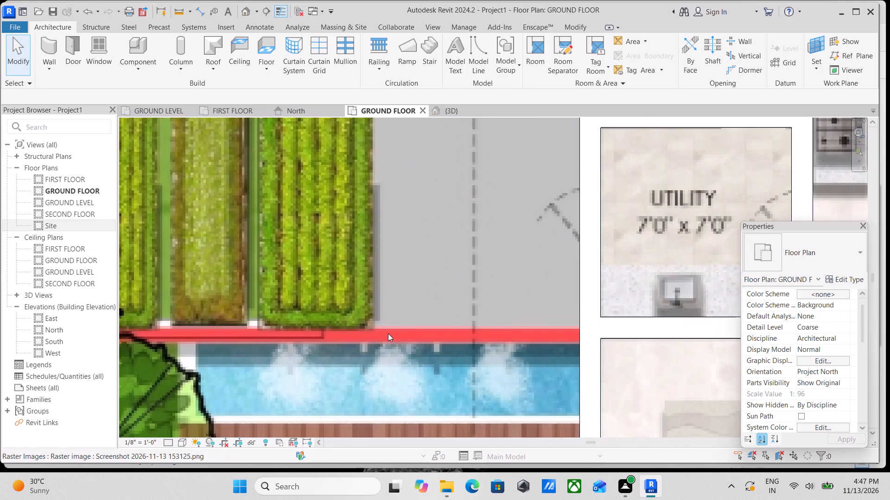
{"action": "scroll", "coordinate": [388, 333], "scroll_direction": "down", "scroll_amount": 5}
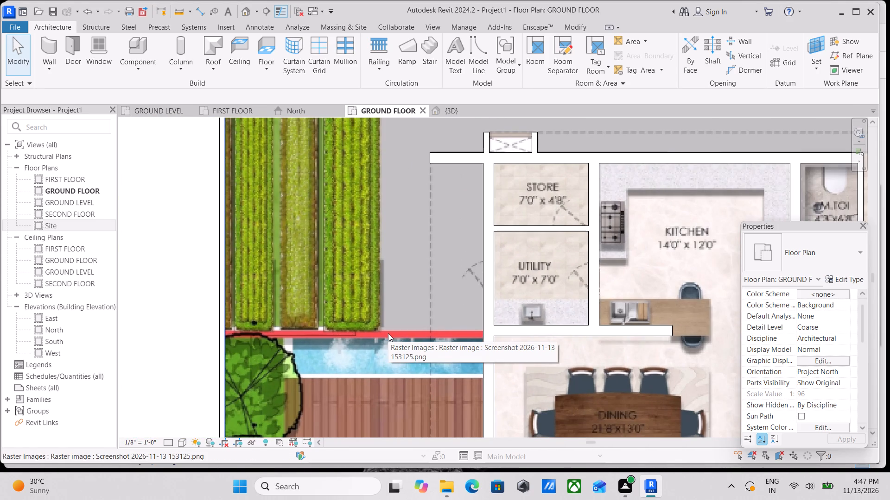
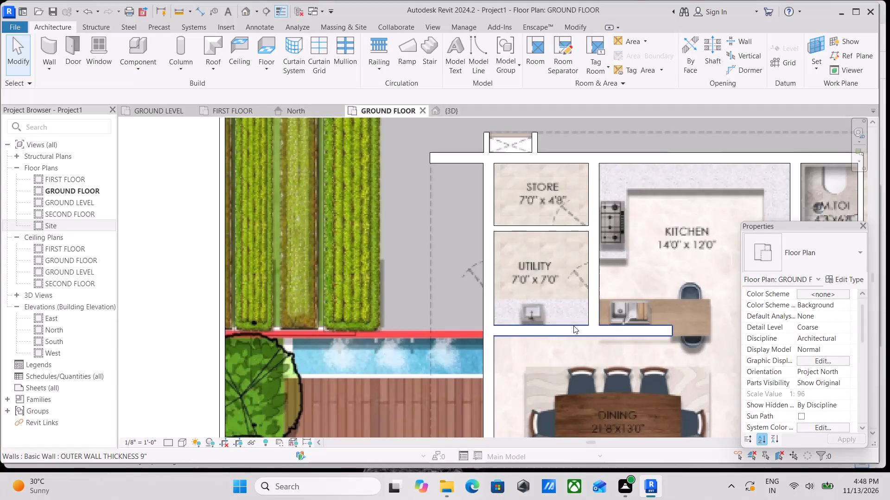
Examine the store, utility and kitchen side of the GROUND FLOOR plan and the adjoining planting strips.
{"action": "scroll", "coordinate": [400, 319], "scroll_direction": "down", "scroll_amount": 4}
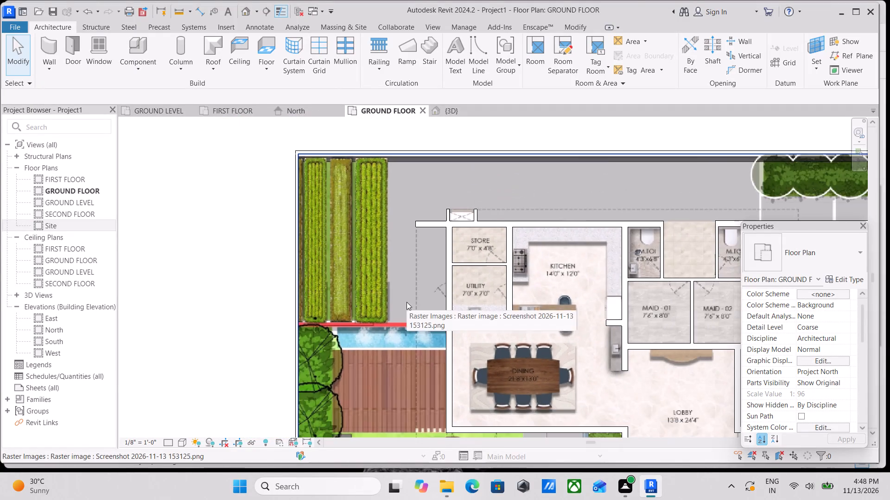
{"action": "scroll", "coordinate": [407, 302], "scroll_direction": "down", "scroll_amount": 1}
{"action": "middle_click_drag", "start_coordinate": [407, 302], "coordinate": [313, 327]}
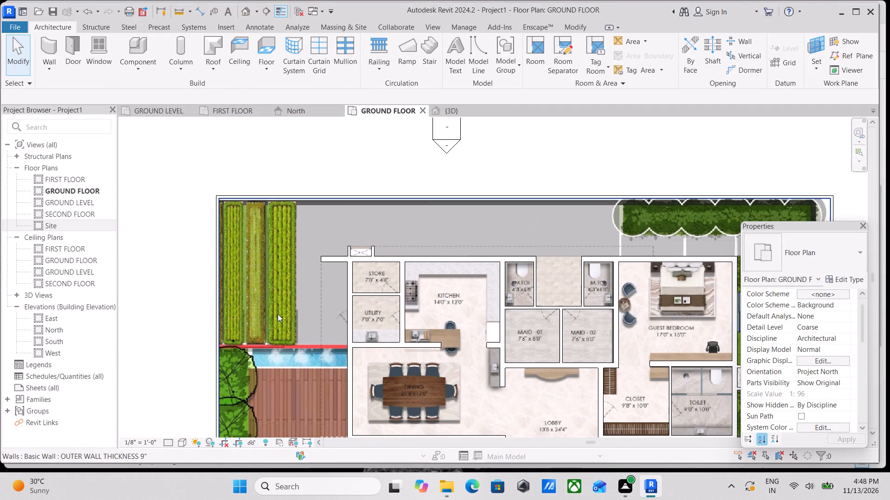
{"action": "scroll", "coordinate": [271, 310], "scroll_direction": "up", "scroll_amount": 3}
{"action": "scroll", "coordinate": [271, 310], "scroll_direction": "down", "scroll_amount": 2}
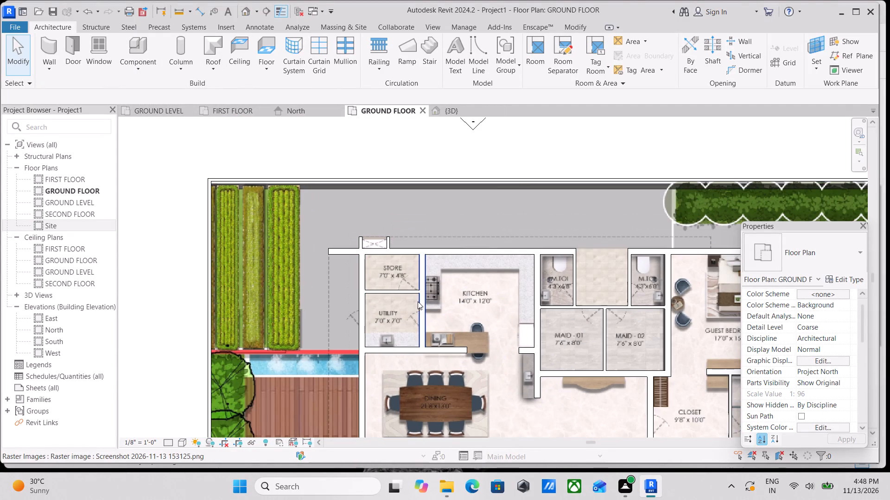
{"action": "scroll", "coordinate": [348, 296], "scroll_direction": "up", "scroll_amount": 2}
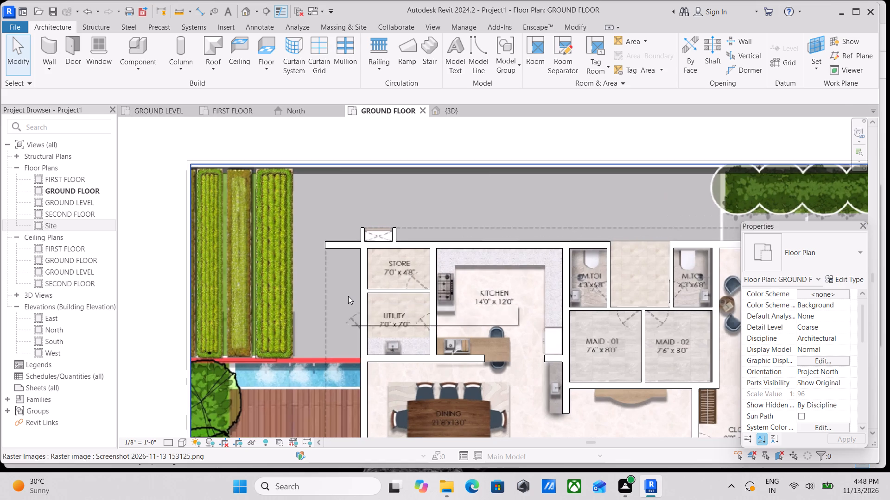
{"action": "scroll", "coordinate": [348, 296], "scroll_direction": "up", "scroll_amount": 2}
{"action": "scroll", "coordinate": [292, 296], "scroll_direction": "down", "scroll_amount": 1}
{"action": "middle_click_drag", "start_coordinate": [292, 296], "coordinate": [292, 295]}
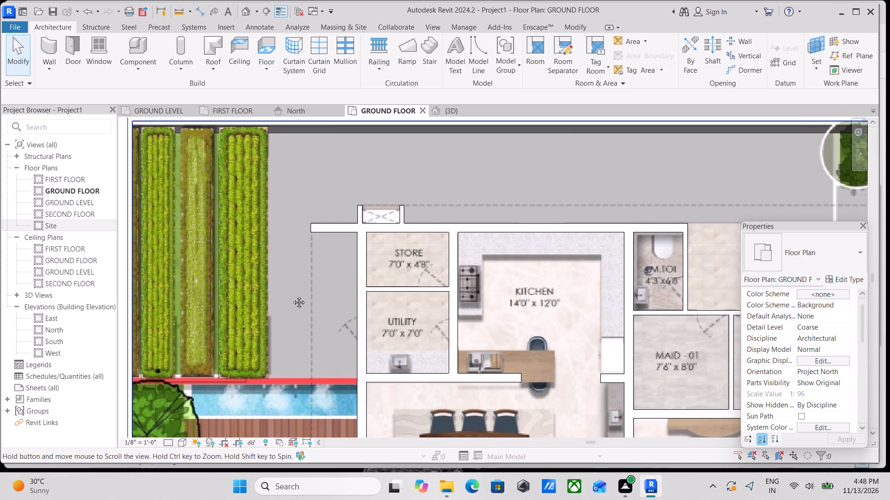
{"action": "middle_click_drag", "start_coordinate": [292, 295], "coordinate": [311, 305]}
Switch to the GROUND LEVEL floor plan and start an architectural floor boundary there.
{"action": "left_click", "coordinate": [143, 113]}
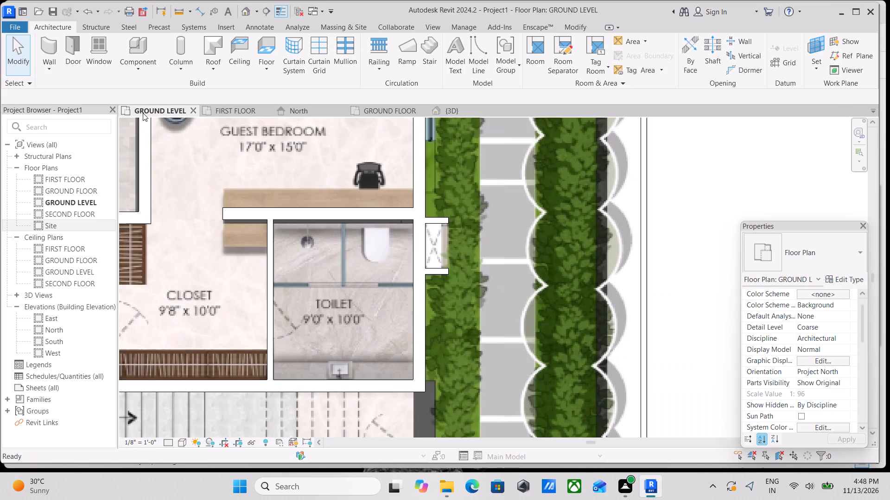
{"action": "scroll", "coordinate": [271, 324], "scroll_direction": "down", "scroll_amount": 7}
{"action": "middle_click_drag", "start_coordinate": [315, 330], "coordinate": [602, 411]}
{"action": "middle_click_drag", "start_coordinate": [441, 357], "coordinate": [541, 356]}
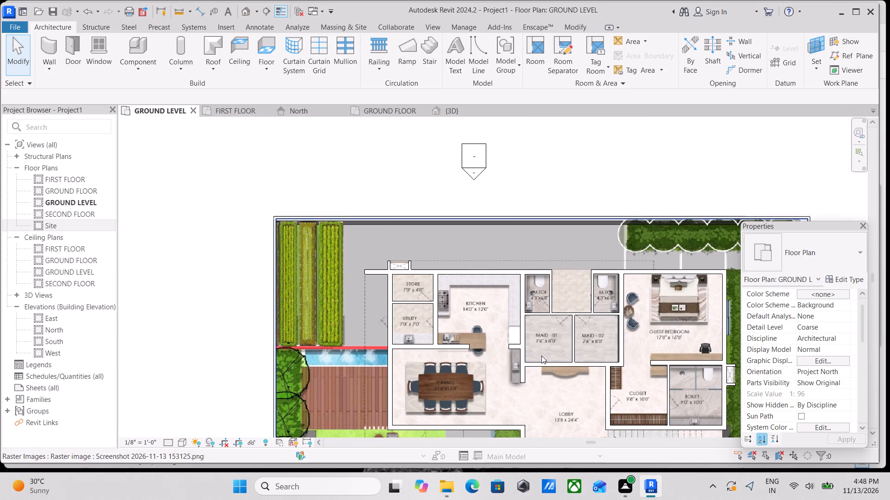
{"action": "scroll", "coordinate": [306, 228], "scroll_direction": "up", "scroll_amount": 5}
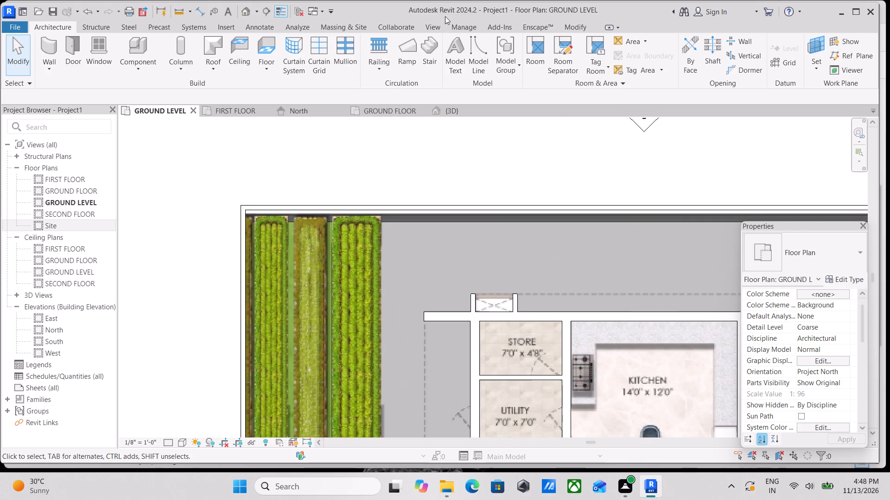
{"action": "left_click", "coordinate": [269, 72]}
{"action": "scroll", "coordinate": [322, 217], "scroll_direction": "down", "scroll_amount": 2}
{"action": "middle_click_drag", "start_coordinate": [507, 274], "coordinate": [502, 270]}
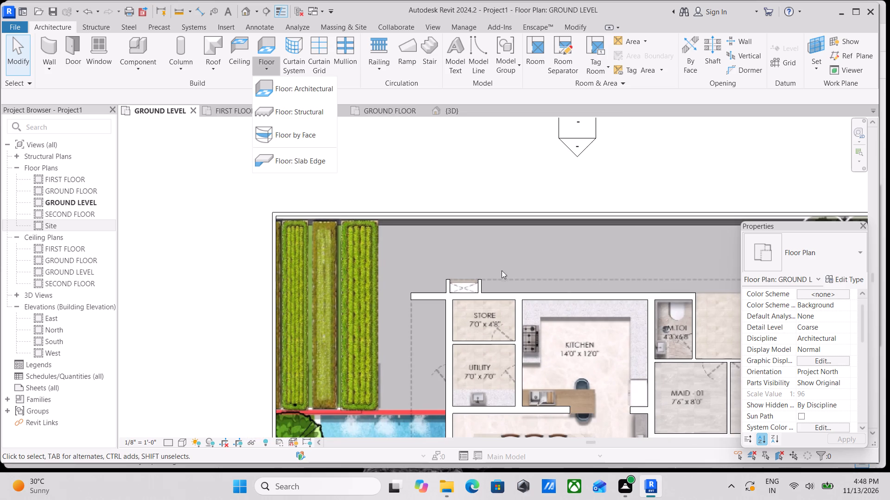
{"action": "middle_click_drag", "start_coordinate": [502, 270], "coordinate": [437, 225]}
{"action": "middle_click_drag", "start_coordinate": [432, 267], "coordinate": [277, 164]}
{"action": "scroll", "coordinate": [450, 284], "scroll_direction": "down", "scroll_amount": 1}
{"action": "middle_click_drag", "start_coordinate": [450, 284], "coordinate": [337, 187]}
{"action": "scroll", "coordinate": [450, 256], "scroll_direction": "down", "scroll_amount": 1}
{"action": "scroll", "coordinate": [399, 313], "scroll_direction": "up", "scroll_amount": 6}
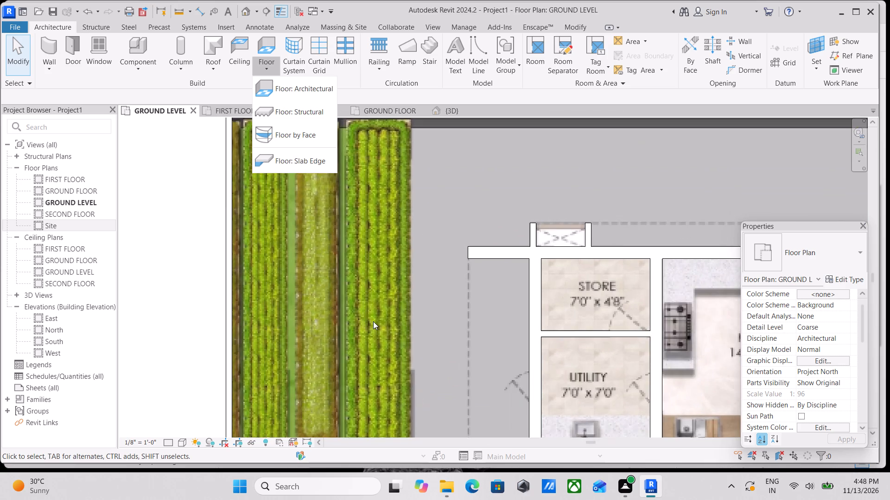
{"action": "scroll", "coordinate": [373, 321], "scroll_direction": "up", "scroll_amount": 4}
{"action": "scroll", "coordinate": [373, 321], "scroll_direction": "down", "scroll_amount": 5}
{"action": "scroll", "coordinate": [410, 303], "scroll_direction": "down", "scroll_amount": 2}
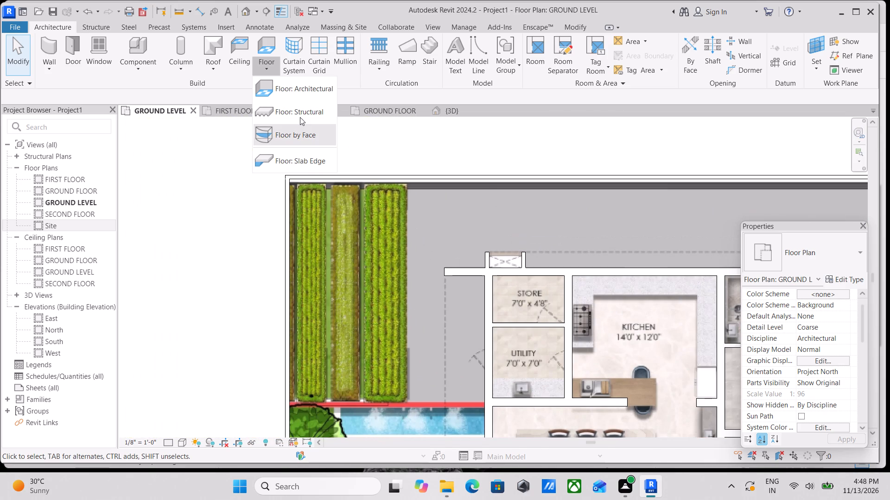
{"action": "left_click", "coordinate": [322, 86]}
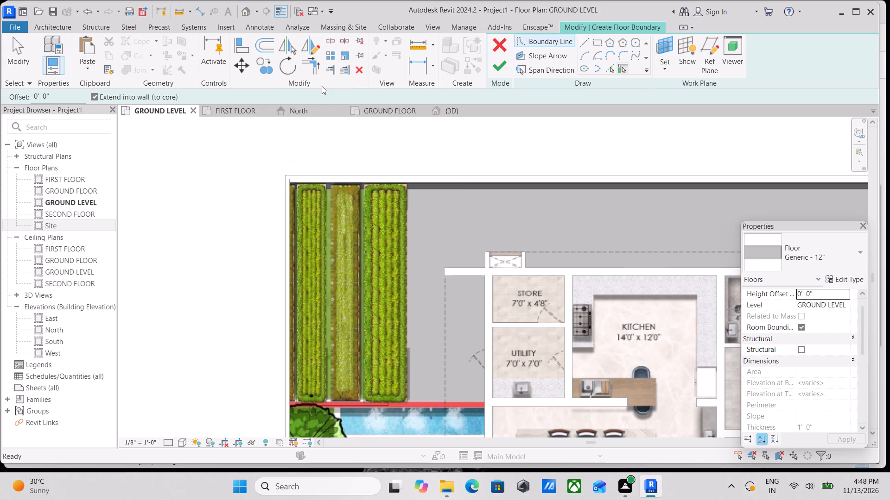
Duplicate the Generic - 12" floor type under the name SITE FLOORING 6".
{"action": "scroll", "coordinate": [435, 307], "scroll_direction": "down", "scroll_amount": 1}
{"action": "middle_click_drag", "start_coordinate": [427, 303], "coordinate": [276, 215]}
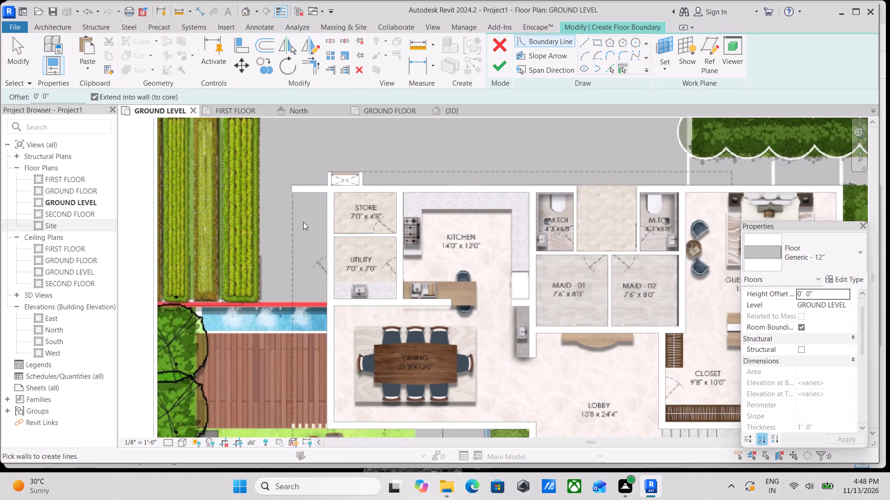
{"action": "scroll", "coordinate": [425, 263], "scroll_direction": "down", "scroll_amount": 2}
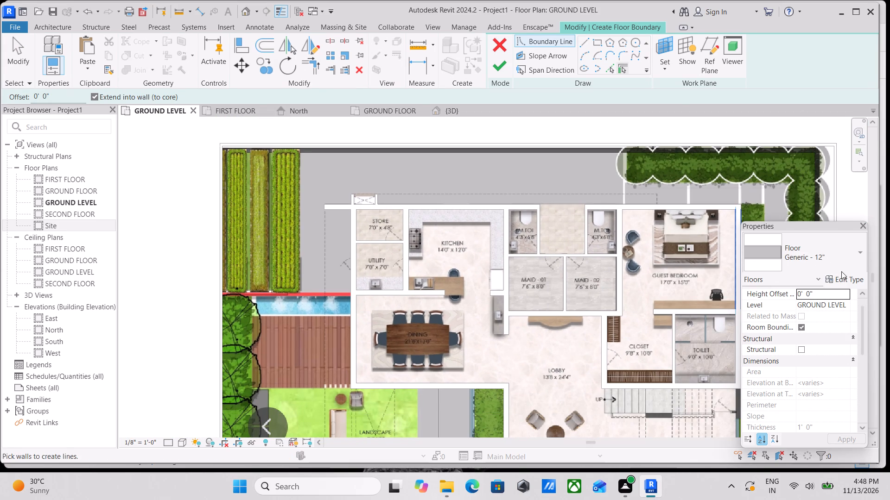
{"action": "left_click", "coordinate": [845, 283]}
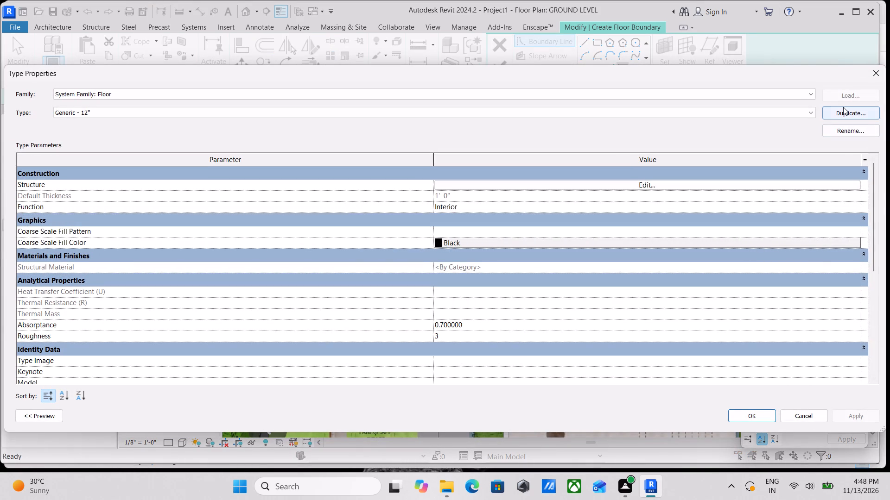
{"action": "left_click", "coordinate": [843, 107]}
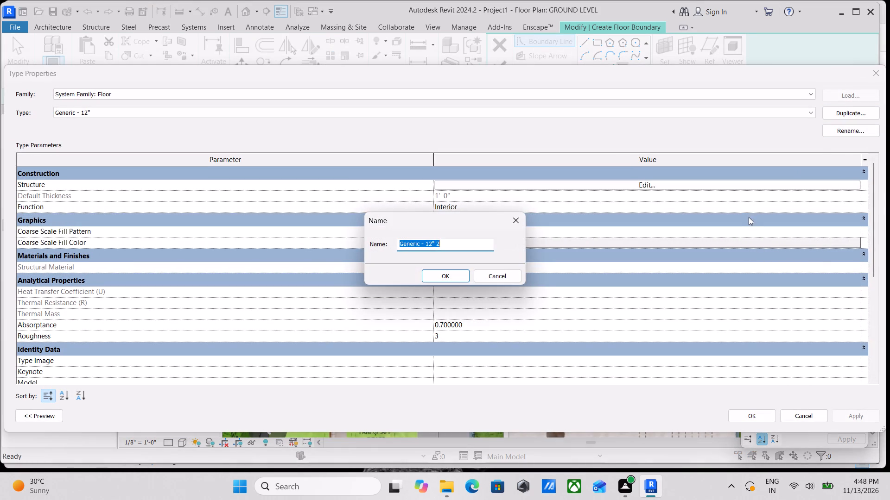
{"action": "type", "text": "FLOO"}
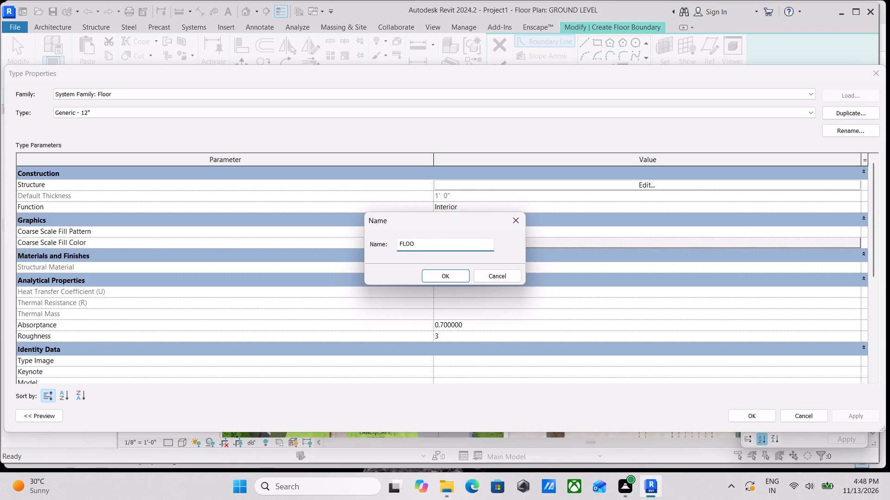
{"action": "key", "text": "BackSpace"}
{"action": "key", "text": "BackSpace"}
{"action": "key", "text": "BackSpace"}
{"action": "key", "text": "BackSpace"}
{"action": "type", "text": "FLOOR"}
{"action": "key", "text": "space"}
{"action": "type", "text": "ARCHI"}
{"action": "type", "text": "TE"}
{"action": "key", "text": "BackSpace"}
{"action": "key", "text": "BackSpace"}
{"action": "key", "text": "BackSpace"}
{"action": "key", "text": "BackSpace"}
{"action": "key", "text": "BackSpace"}
{"action": "key", "text": "BackSpace"}
{"action": "key", "text": "BackSpace"}
{"action": "key", "text": "BackSpace"}
{"action": "key", "text": "BackSpace"}
{"action": "key", "text": "BackSpace"}
{"action": "key", "text": "BackSpace"}
{"action": "key", "text": "BackSpace"}
{"action": "key", "text": "BackSpace"}
{"action": "key", "text": "BackSpace"}
{"action": "key", "text": "BackSpace"}
{"action": "key", "text": "BackSpace"}
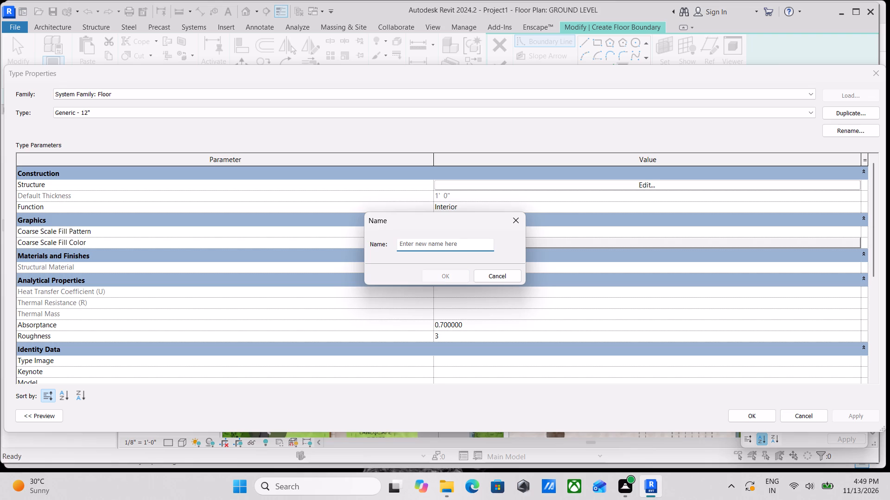
{"action": "type", "text": "VR"}
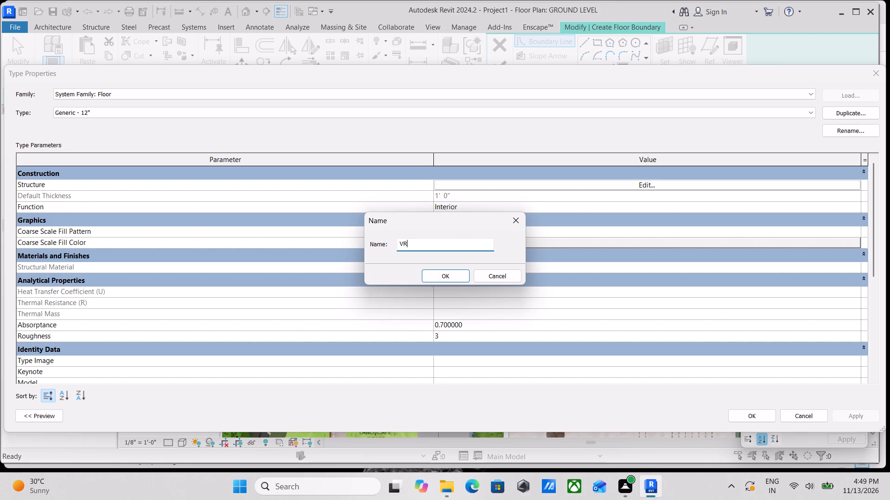
{"action": "key", "text": "BackSpace"}
{"action": "key", "text": "BackSpace"}
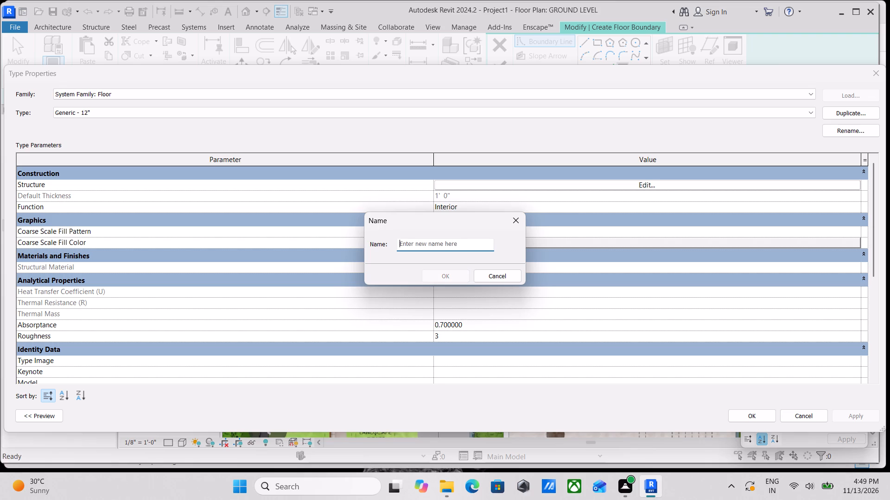
{"action": "type", "text": "SU"}
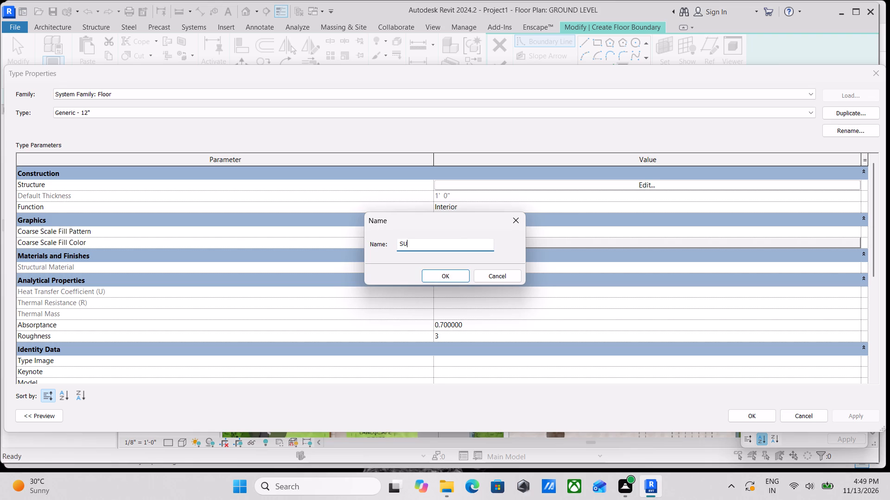
{"action": "key", "text": "BackSpace"}
{"action": "type", "text": "ITE"}
{"action": "key", "text": "space"}
{"action": "type", "text": "FLOOR"}
{"action": "type", "text": "ING"}
{"action": "key", "text": "space"}
{"action": "key", "text": "6"}
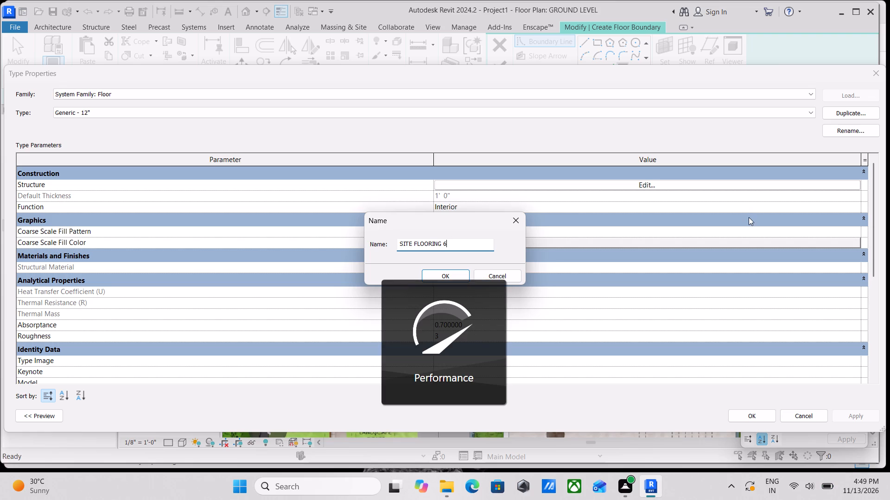
{"action": "key", "text": "shift+quotedbl"}
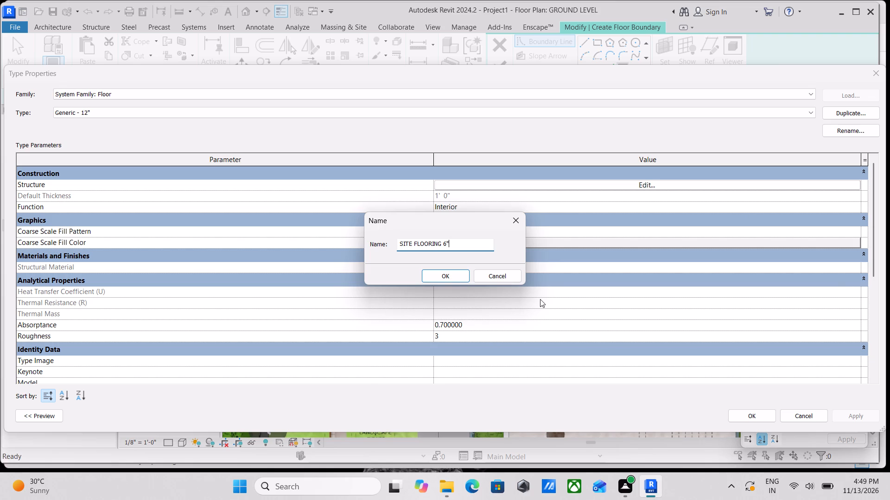
{"action": "left_click", "coordinate": [431, 278]}
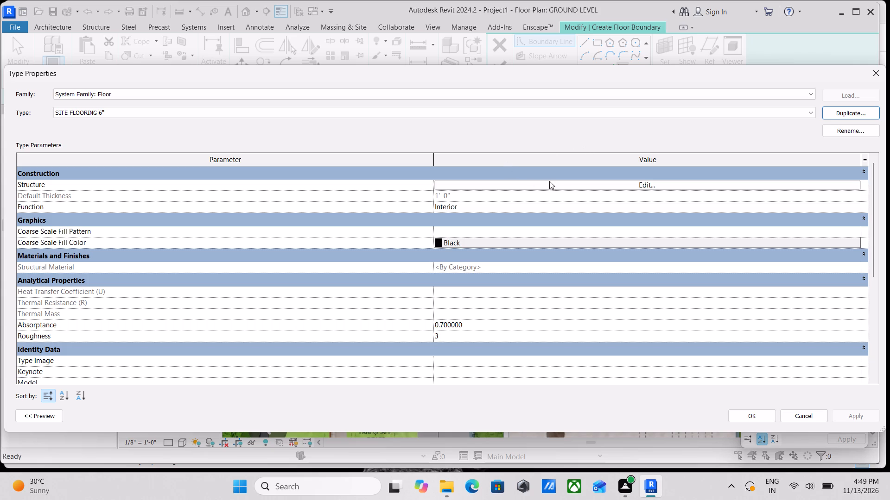
Set the thickness of the Structure [1] layer in the SITE FLOORING 6" assembly to 6".
{"action": "left_click", "coordinate": [572, 187]}
{"action": "left_click", "coordinate": [415, 181]}
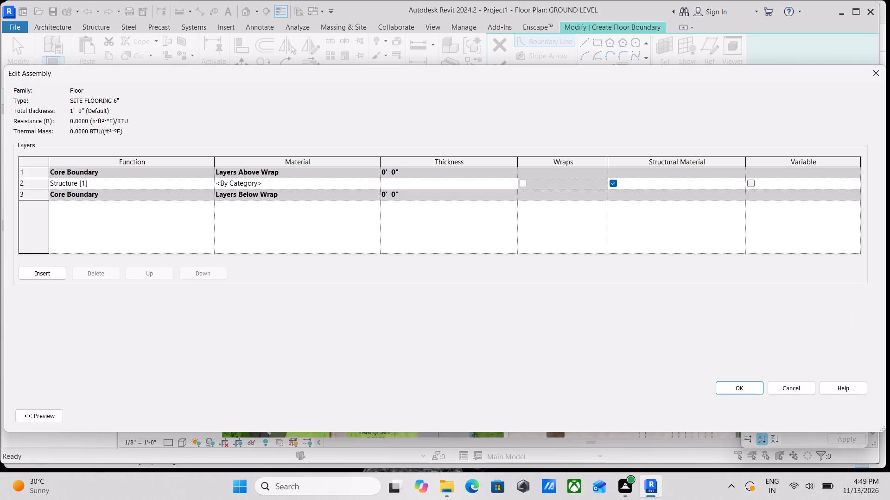
{"action": "key", "text": "6"}
{"action": "key", "text": "shift+quotedbl"}
Create a new material named SITE FLOORING for the Structure [1] layer of the floor assembly.
{"action": "left_click", "coordinate": [371, 183]}
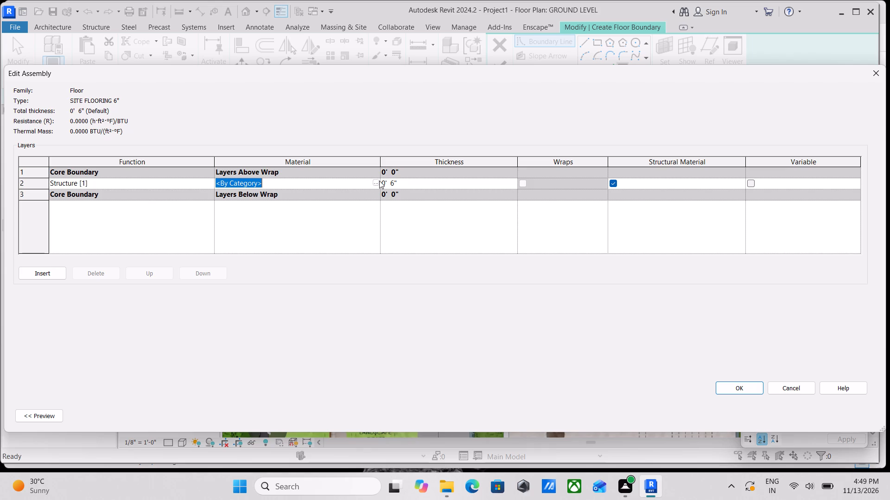
{"action": "left_click", "coordinate": [379, 181]}
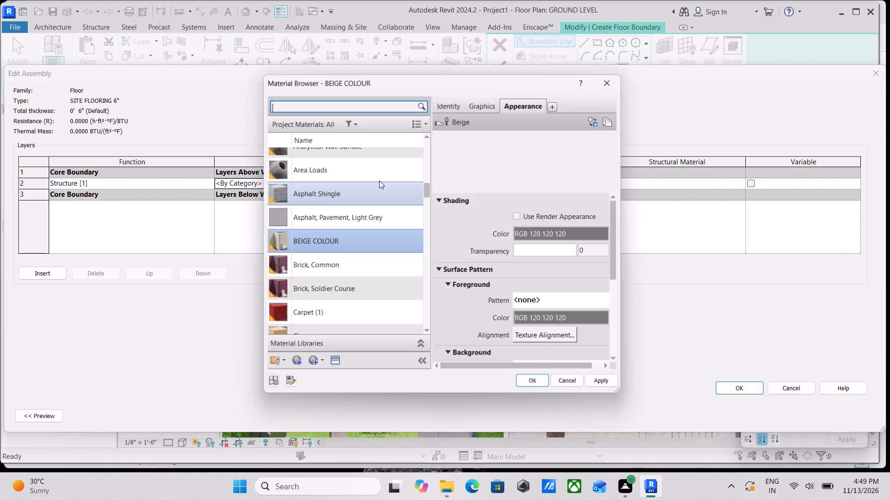
{"action": "left_click", "coordinate": [295, 357]}
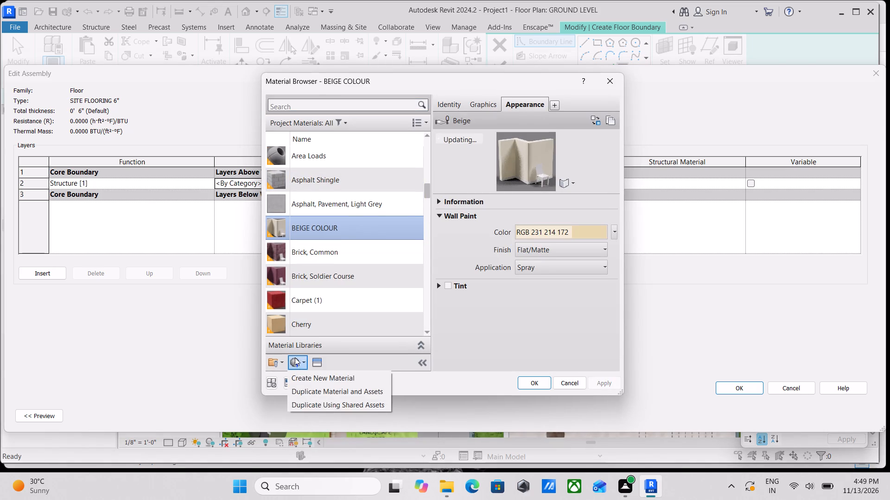
{"action": "left_click", "coordinate": [304, 375]}
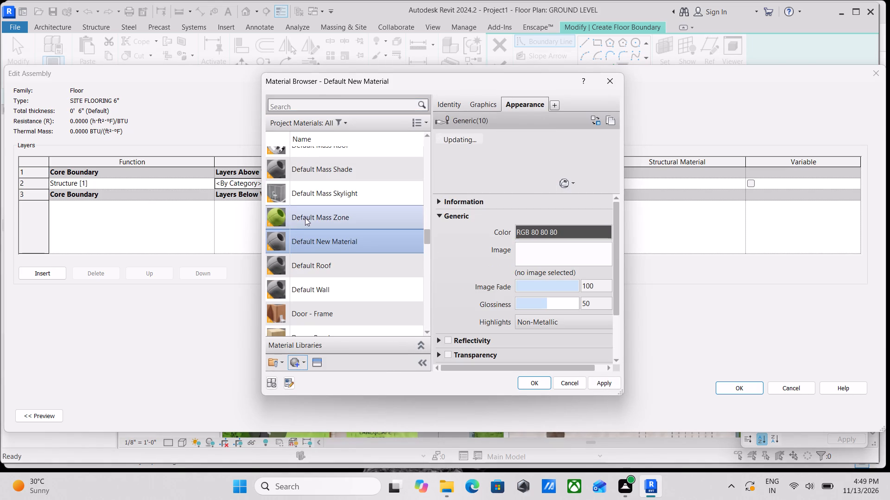
{"action": "right_click", "coordinate": [304, 237]}
{"action": "left_click", "coordinate": [338, 279]}
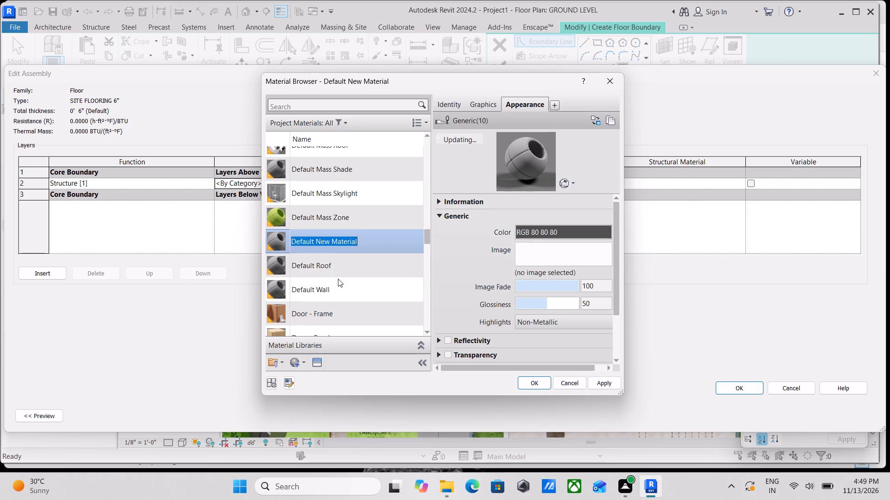
{"action": "type", "text": "SITE"}
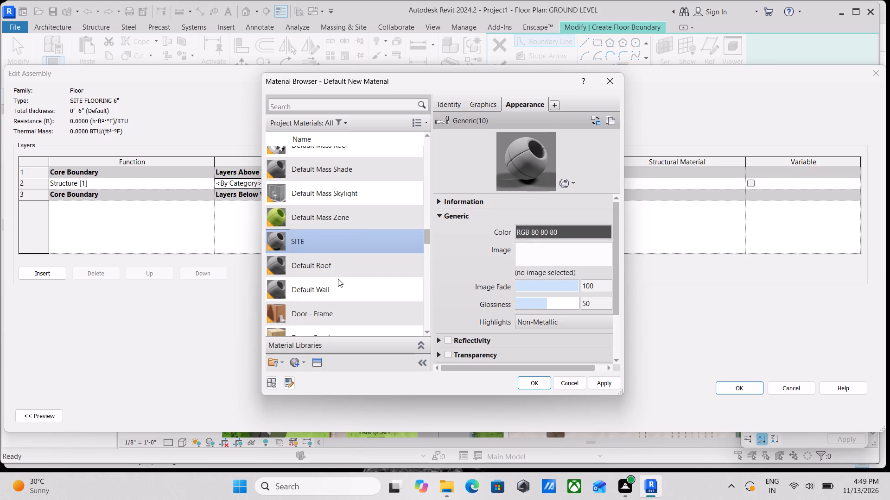
{"action": "key", "text": "space"}
{"action": "type", "text": "FLOOEIN"}
{"action": "key", "text": "BackSpace"}
{"action": "key", "text": "BackSpace"}
{"action": "key", "text": "BackSpace"}
{"action": "type", "text": "RING"}
{"action": "key", "text": "space"}
Open the Sitework category of the Appearance Library for the SITE FLOORING material.
{"action": "left_click", "coordinate": [318, 361]}
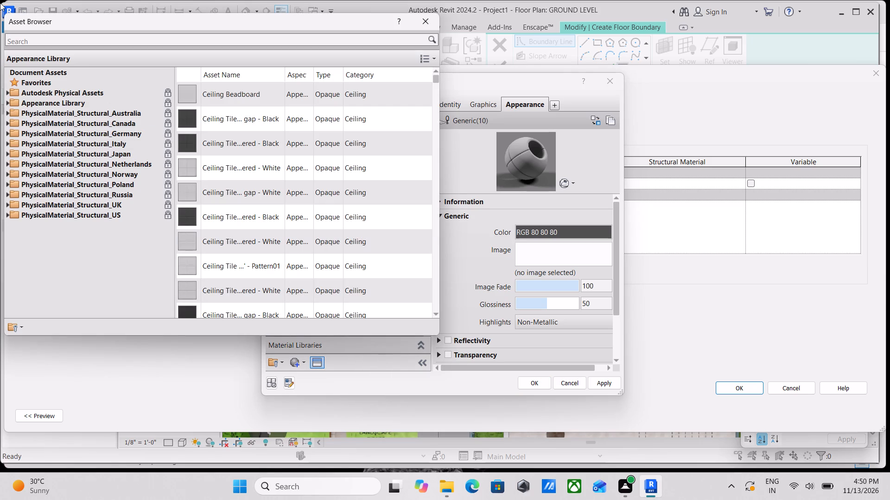
{"action": "left_click", "coordinate": [7, 101]}
{"action": "scroll", "coordinate": [48, 266], "scroll_direction": "down", "scroll_amount": 2}
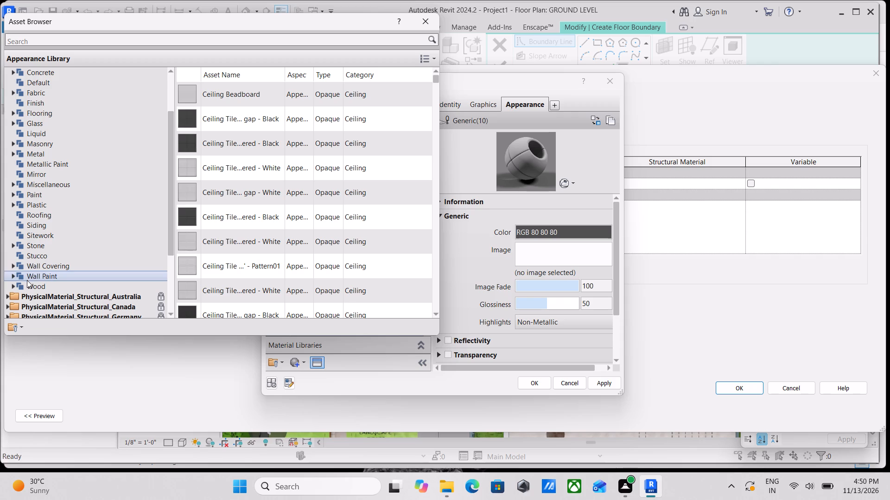
{"action": "double_click", "coordinate": [17, 233]}
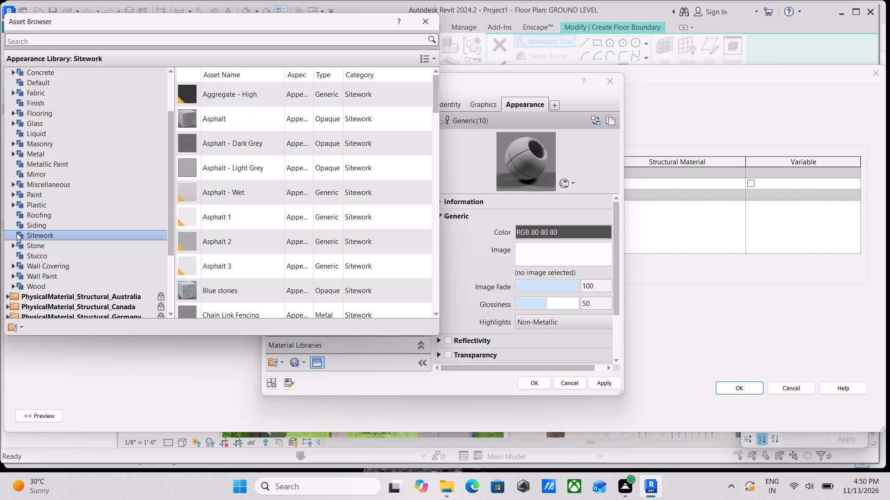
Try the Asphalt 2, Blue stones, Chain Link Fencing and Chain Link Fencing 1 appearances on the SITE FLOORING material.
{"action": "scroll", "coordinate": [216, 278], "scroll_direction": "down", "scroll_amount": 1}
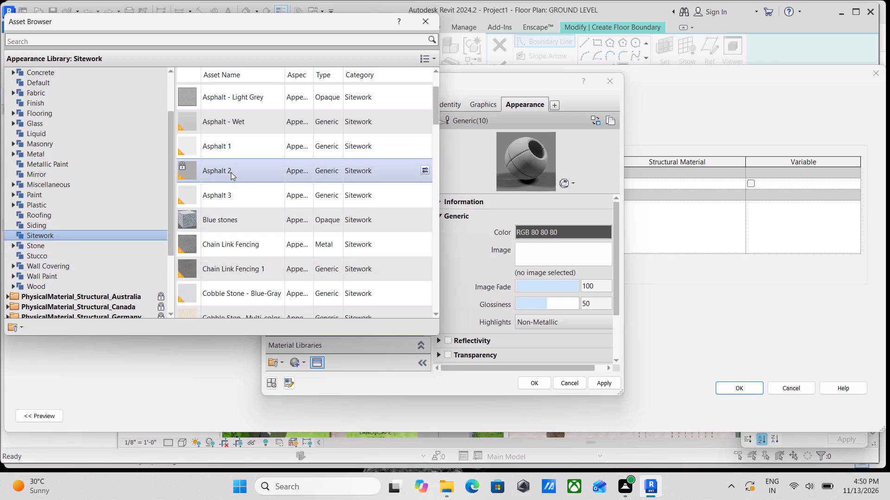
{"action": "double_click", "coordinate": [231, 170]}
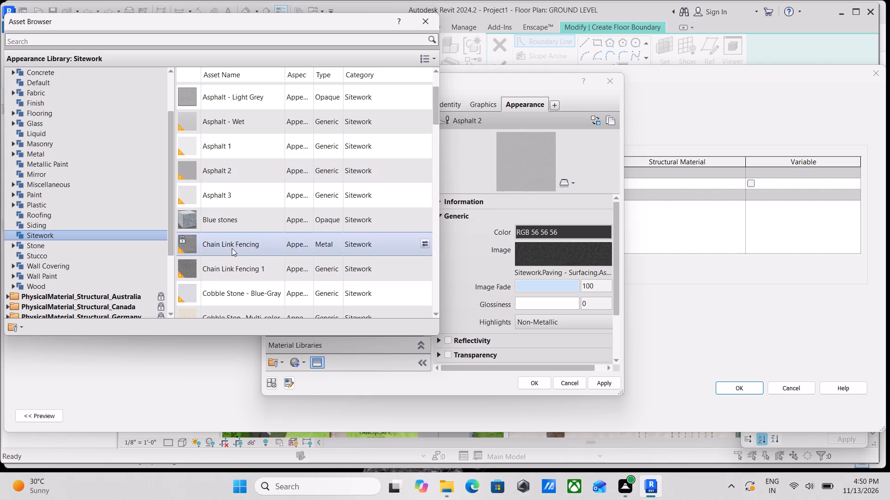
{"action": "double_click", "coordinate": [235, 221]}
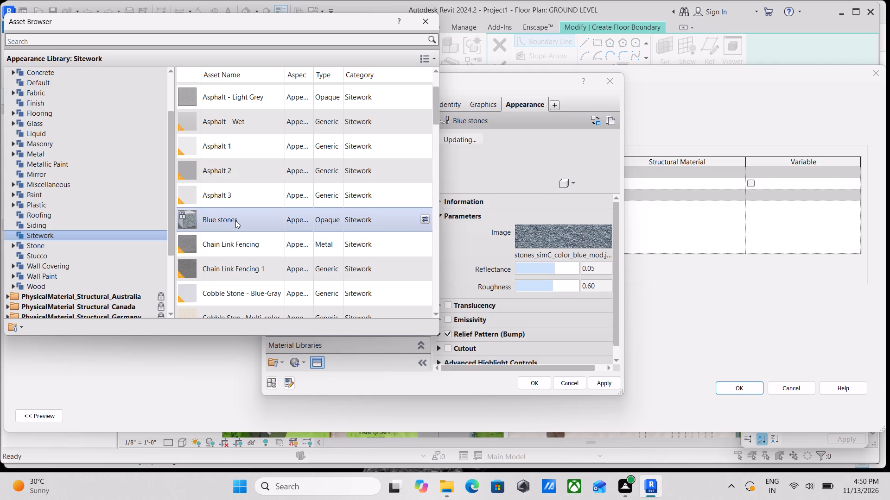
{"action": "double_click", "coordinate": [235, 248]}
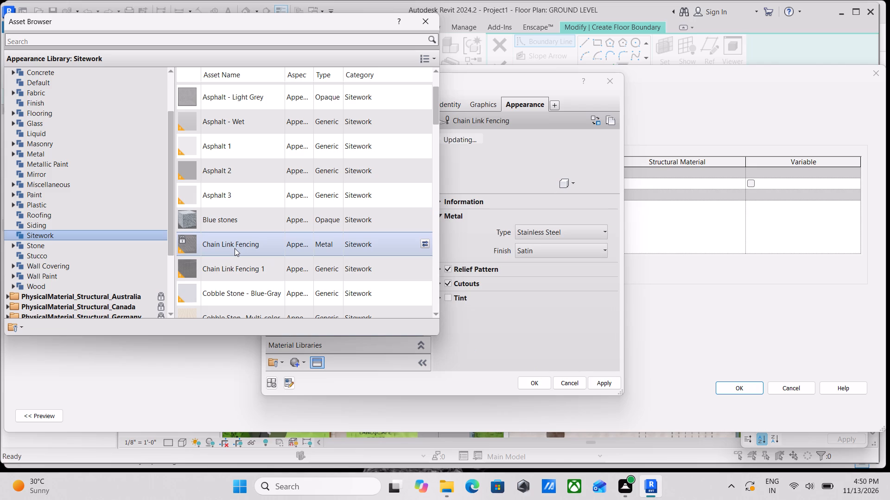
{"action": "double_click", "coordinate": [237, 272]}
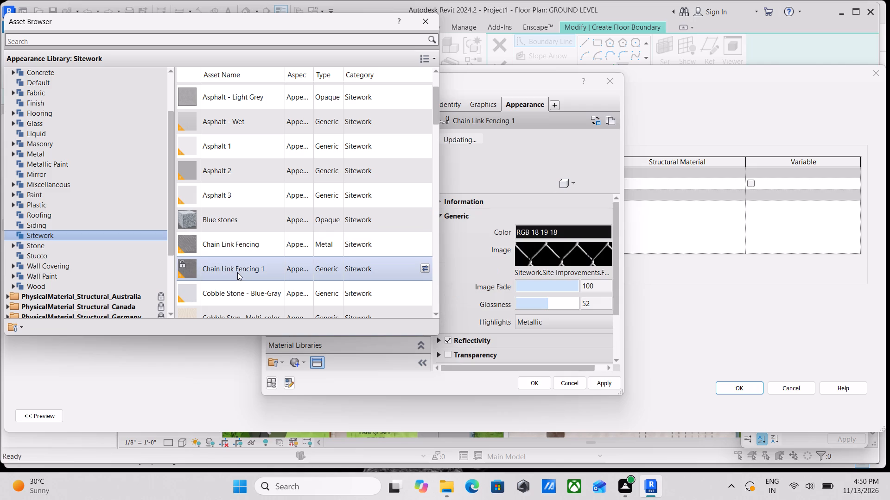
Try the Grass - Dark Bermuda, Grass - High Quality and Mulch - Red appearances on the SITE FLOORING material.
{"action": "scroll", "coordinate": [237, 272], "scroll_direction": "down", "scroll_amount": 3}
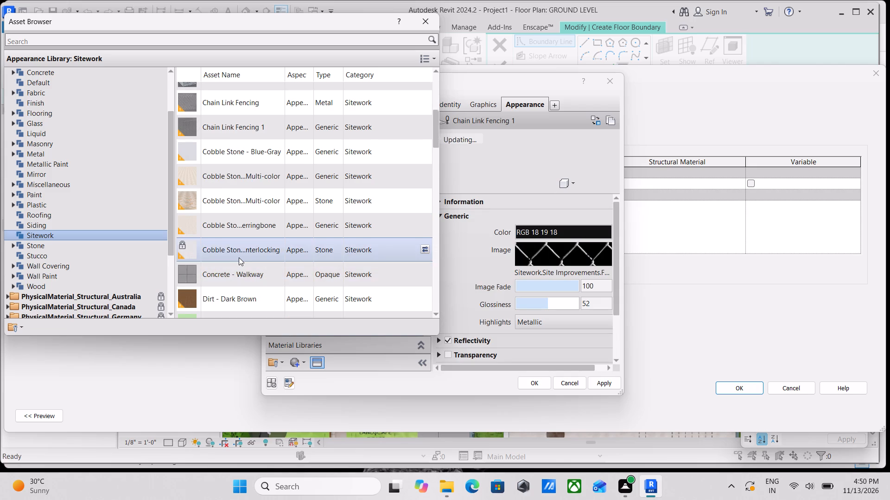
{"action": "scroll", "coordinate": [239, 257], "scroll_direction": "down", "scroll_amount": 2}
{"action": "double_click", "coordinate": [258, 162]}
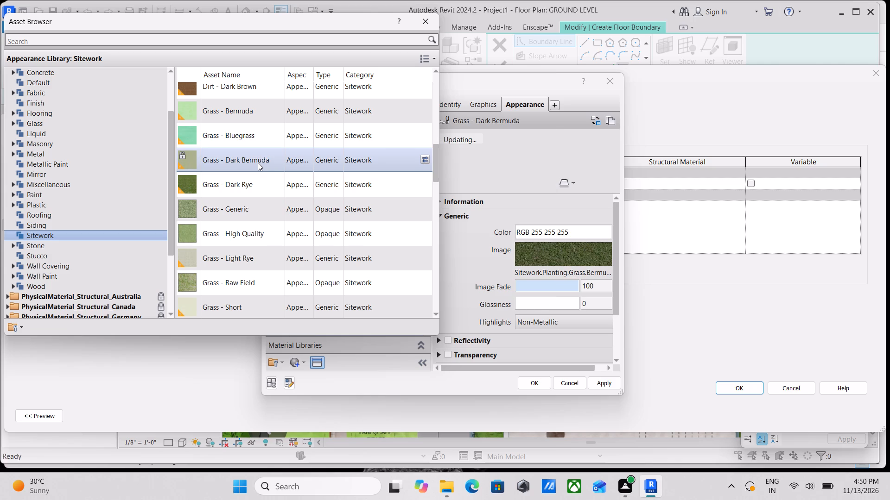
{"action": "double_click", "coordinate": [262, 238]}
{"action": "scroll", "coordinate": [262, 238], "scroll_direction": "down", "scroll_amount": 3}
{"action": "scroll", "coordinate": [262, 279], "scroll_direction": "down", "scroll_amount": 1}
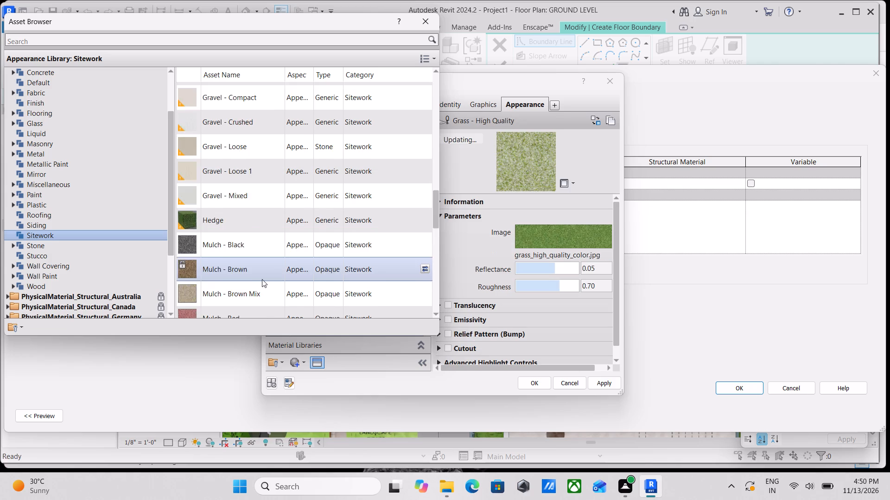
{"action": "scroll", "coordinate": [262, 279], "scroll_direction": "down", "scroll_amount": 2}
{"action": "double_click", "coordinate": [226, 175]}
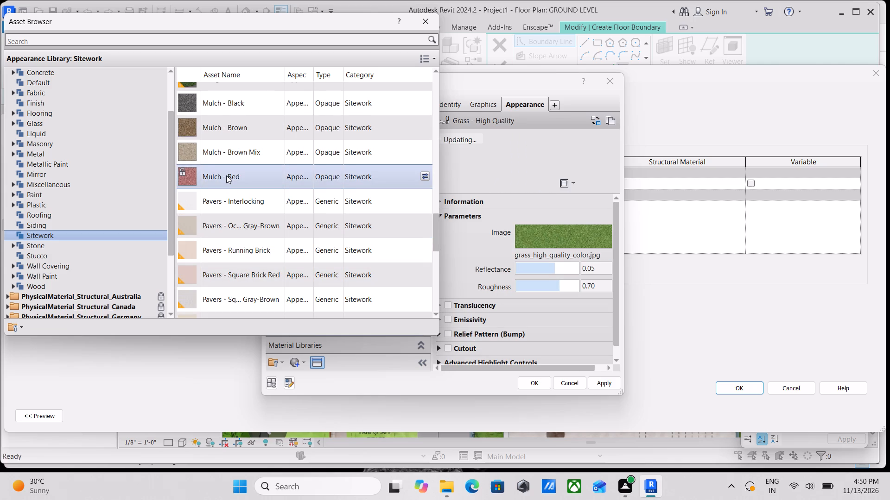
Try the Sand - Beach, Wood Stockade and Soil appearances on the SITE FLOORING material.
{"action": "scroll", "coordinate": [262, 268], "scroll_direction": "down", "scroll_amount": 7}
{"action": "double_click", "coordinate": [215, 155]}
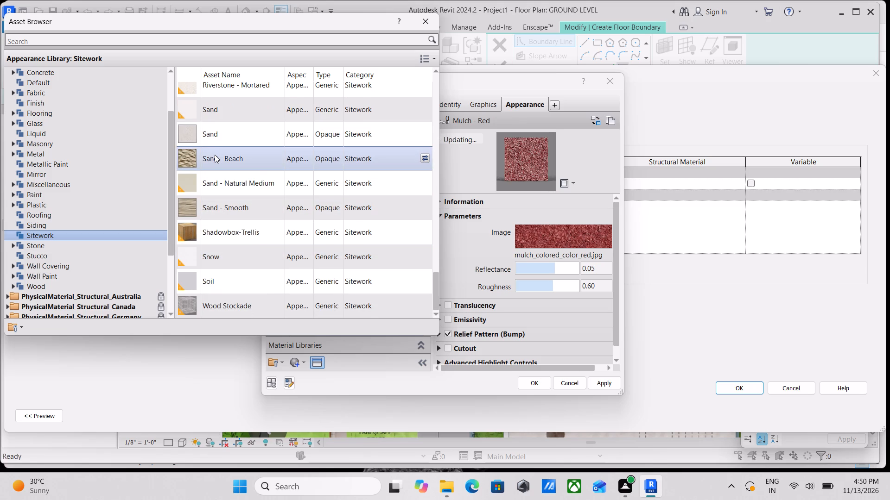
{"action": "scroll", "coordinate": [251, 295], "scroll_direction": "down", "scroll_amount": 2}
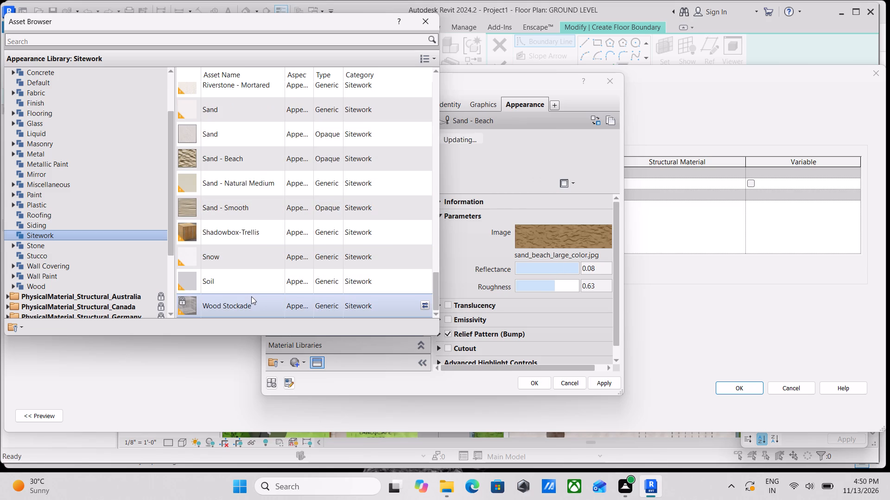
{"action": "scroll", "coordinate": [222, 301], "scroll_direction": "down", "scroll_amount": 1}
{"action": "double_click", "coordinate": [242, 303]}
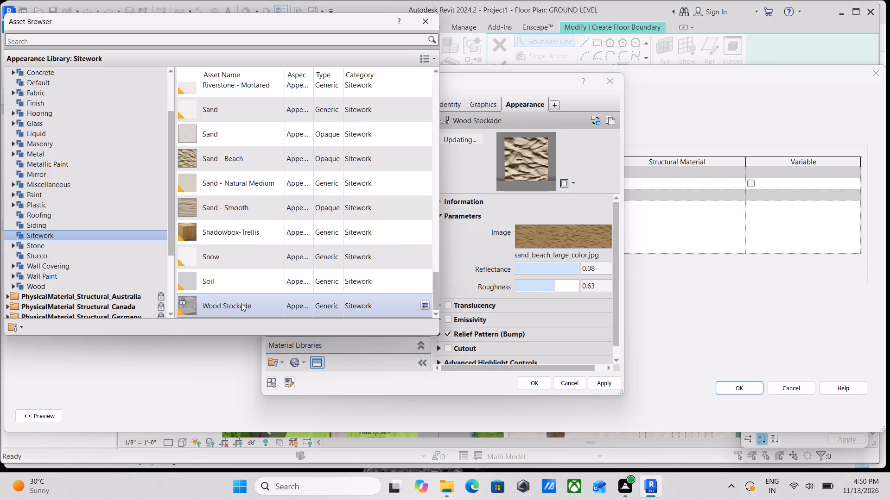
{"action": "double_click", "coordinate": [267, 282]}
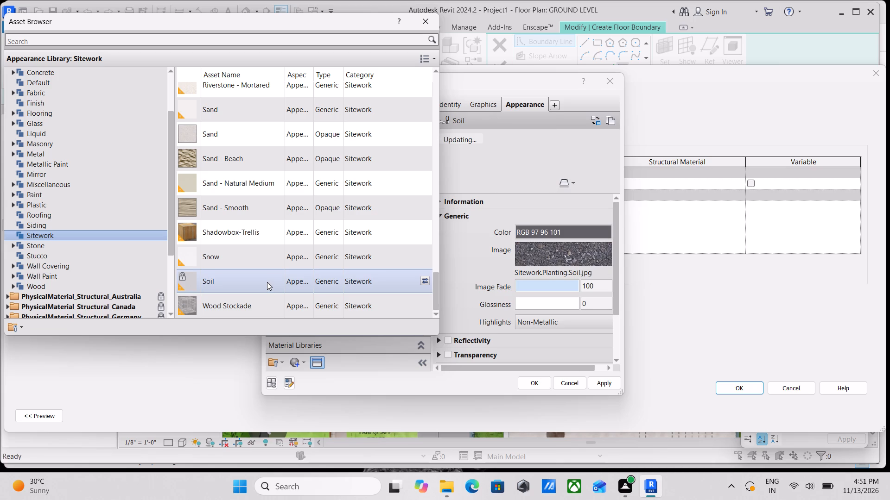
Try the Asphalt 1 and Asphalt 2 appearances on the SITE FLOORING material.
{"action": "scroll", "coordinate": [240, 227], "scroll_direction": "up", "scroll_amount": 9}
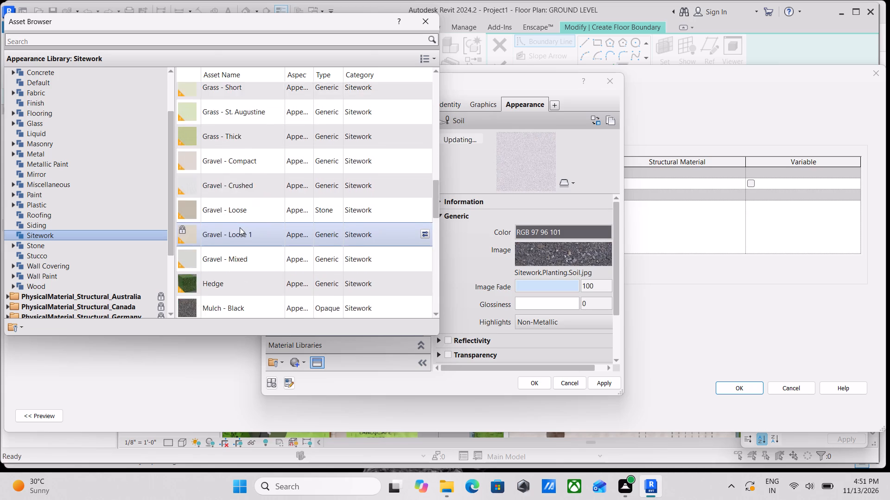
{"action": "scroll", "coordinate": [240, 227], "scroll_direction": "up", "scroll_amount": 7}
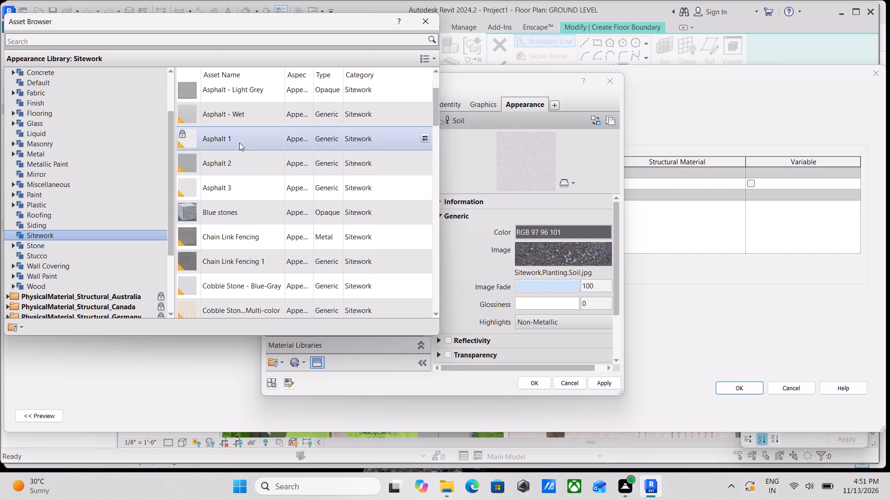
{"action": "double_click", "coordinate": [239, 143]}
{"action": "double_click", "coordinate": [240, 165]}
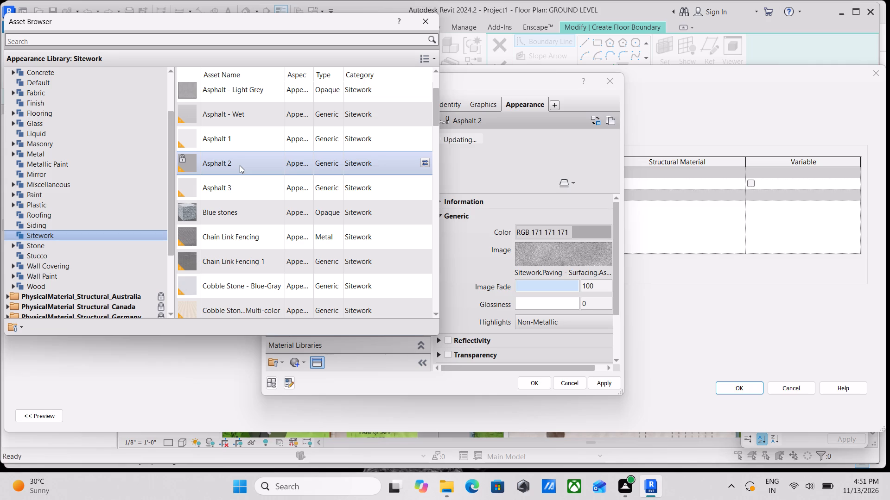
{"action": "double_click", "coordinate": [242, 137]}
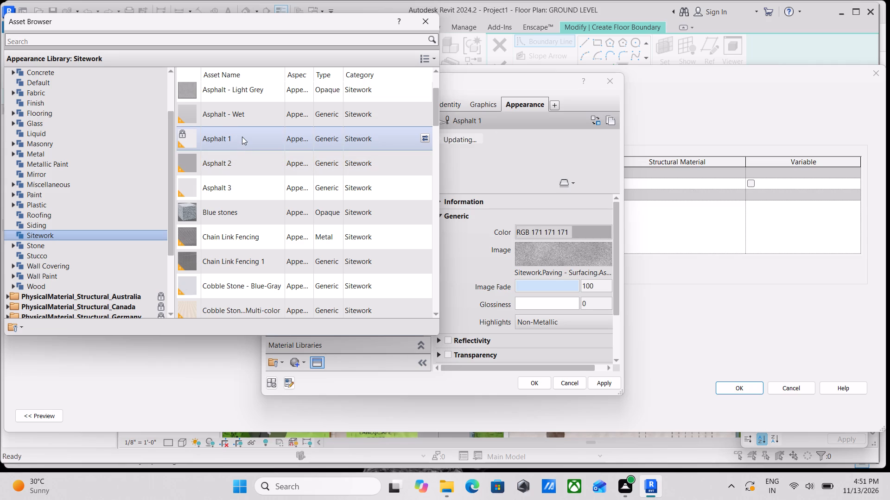
Assign the Asphalt - Wet appearance to SITE FLOORING and accept the material, assembly and SITE FLOORING 6" type settings.
{"action": "double_click", "coordinate": [243, 117]}
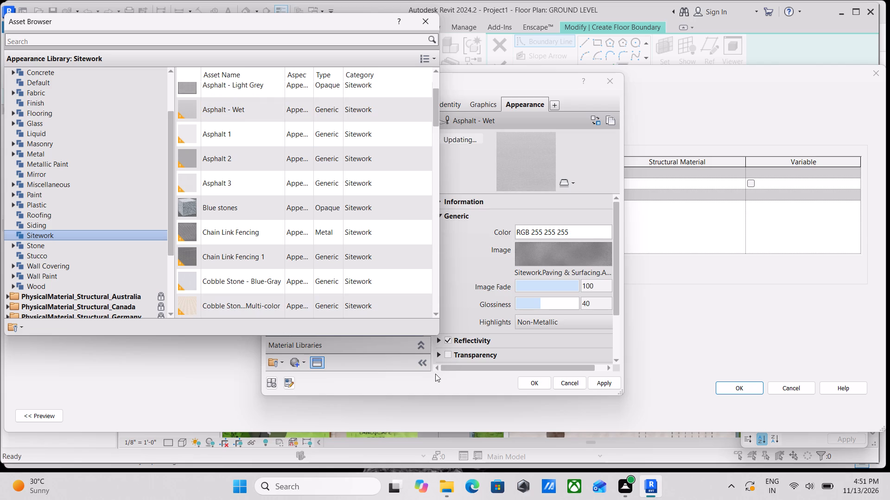
{"action": "left_click", "coordinate": [598, 384]}
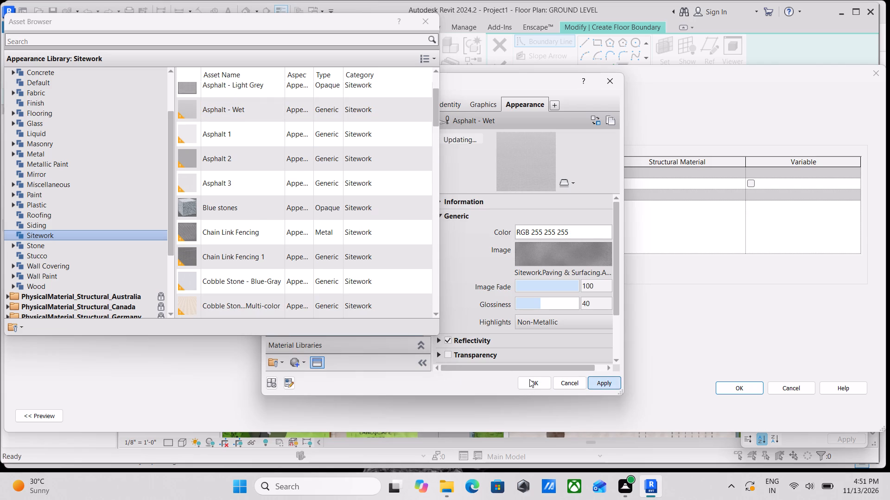
{"action": "left_click", "coordinate": [530, 379]}
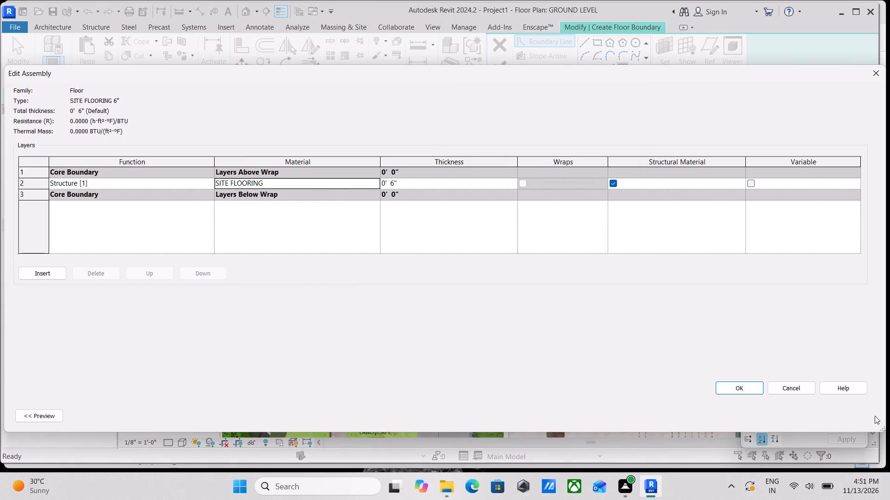
{"action": "left_click", "coordinate": [732, 388]}
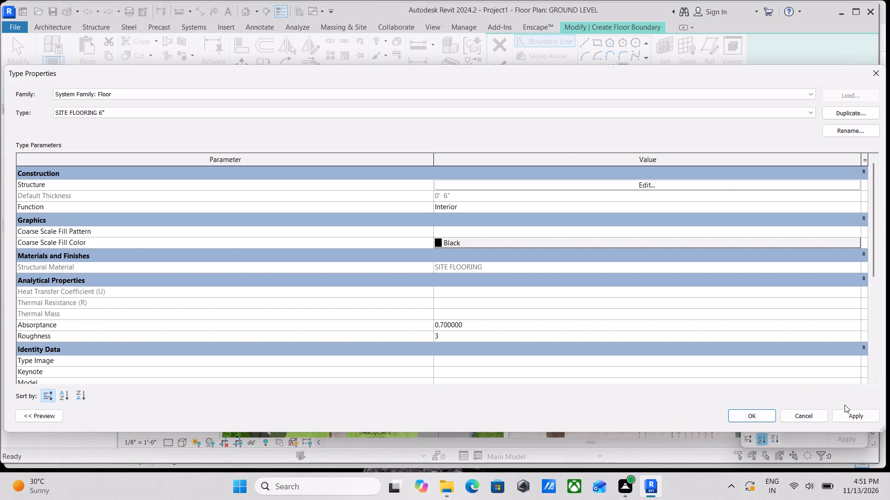
{"action": "left_click", "coordinate": [864, 412]}
{"action": "left_click", "coordinate": [756, 415]}
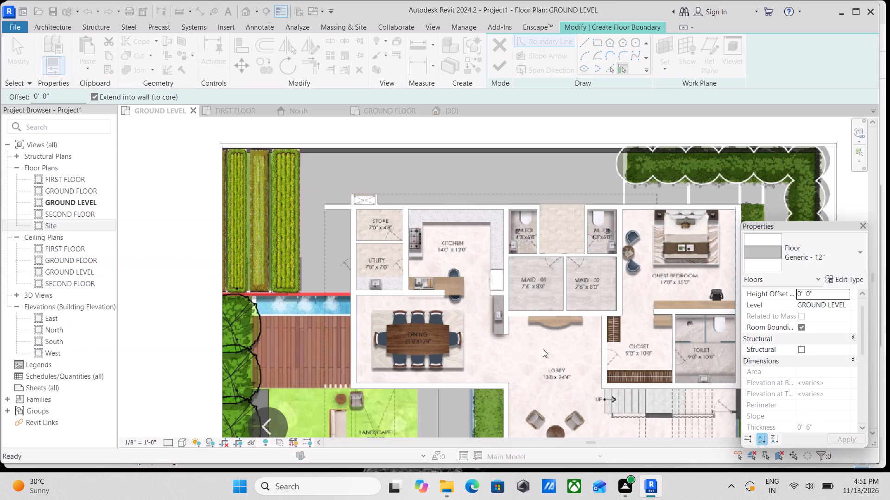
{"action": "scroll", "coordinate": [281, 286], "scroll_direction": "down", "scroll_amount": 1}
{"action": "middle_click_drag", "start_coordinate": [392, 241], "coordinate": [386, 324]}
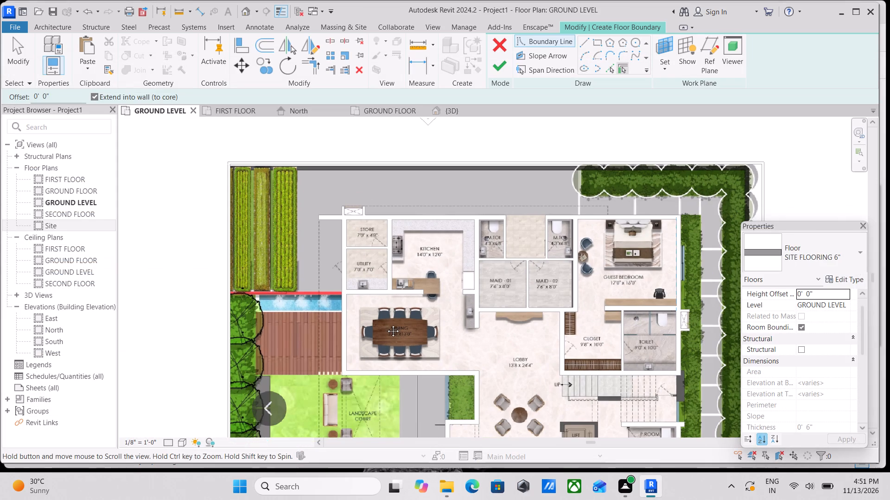
Draw a straight floor boundary line about 18'-5" long along the red pool wall, from the site wall's inner face to the house's outer wall.
{"action": "middle_click_drag", "start_coordinate": [386, 324], "coordinate": [368, 225]}
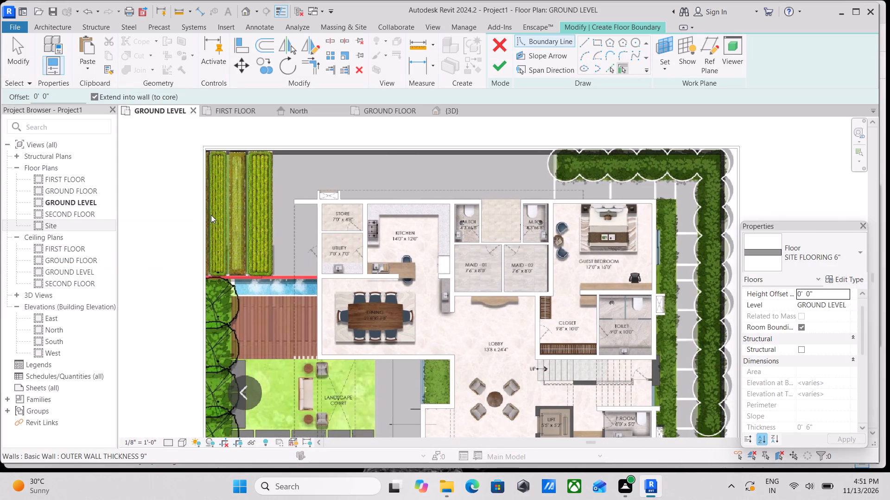
{"action": "scroll", "coordinate": [211, 215], "scroll_direction": "up", "scroll_amount": 2}
{"action": "scroll", "coordinate": [217, 292], "scroll_direction": "up", "scroll_amount": 3}
{"action": "middle_click_drag", "start_coordinate": [216, 287], "coordinate": [239, 439]}
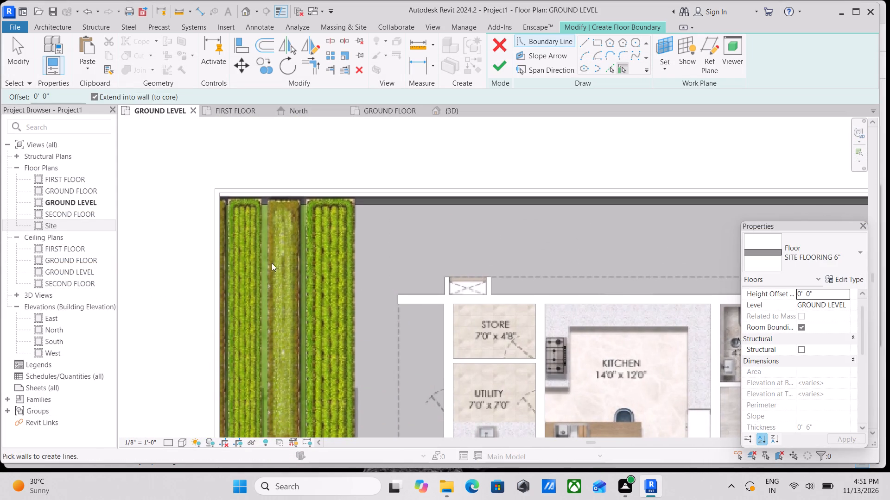
{"action": "scroll", "coordinate": [227, 240], "scroll_direction": "down", "scroll_amount": 1}
{"action": "middle_click_drag", "start_coordinate": [228, 244], "coordinate": [222, 181]}
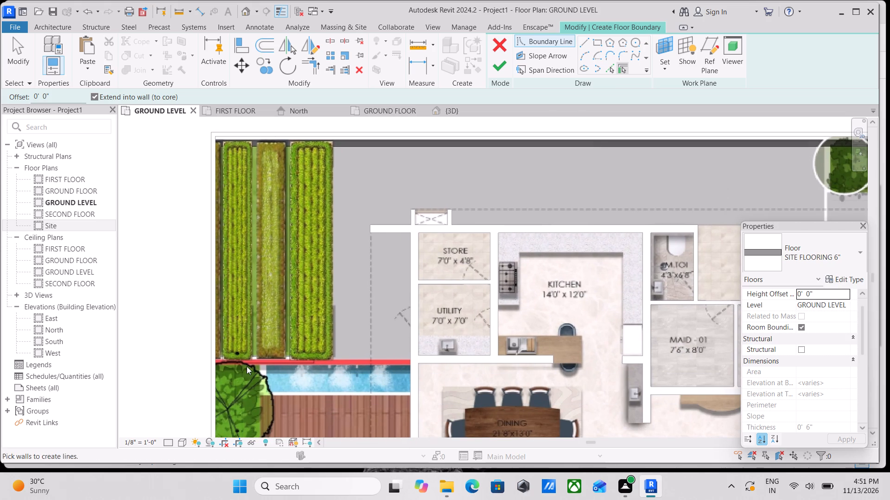
{"action": "middle_click_drag", "start_coordinate": [290, 375], "coordinate": [281, 380]}
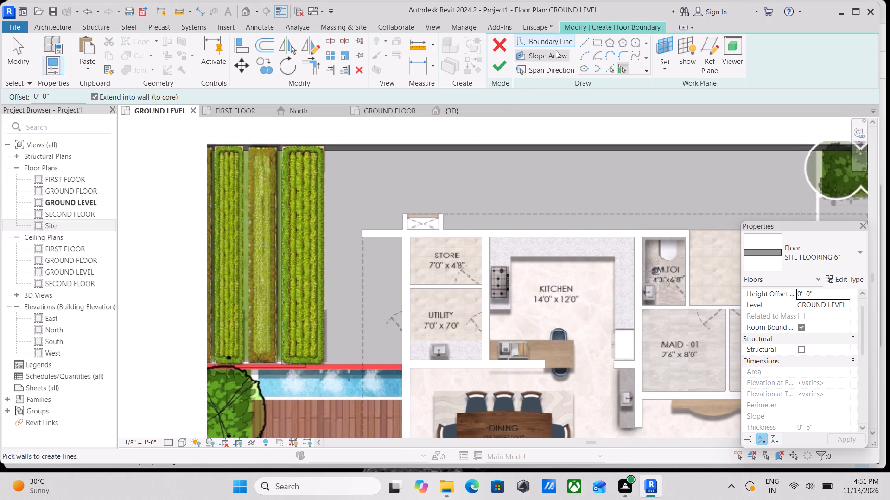
{"action": "left_click", "coordinate": [585, 45]}
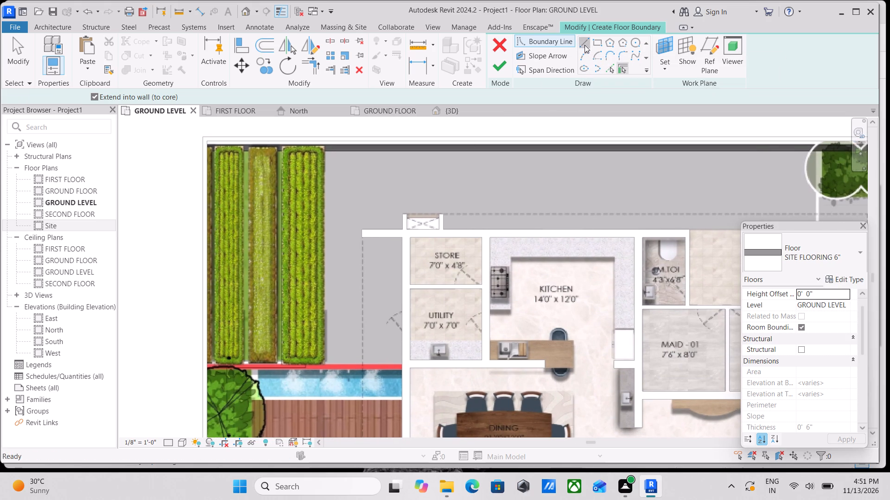
{"action": "scroll", "coordinate": [208, 367], "scroll_direction": "up", "scroll_amount": 6}
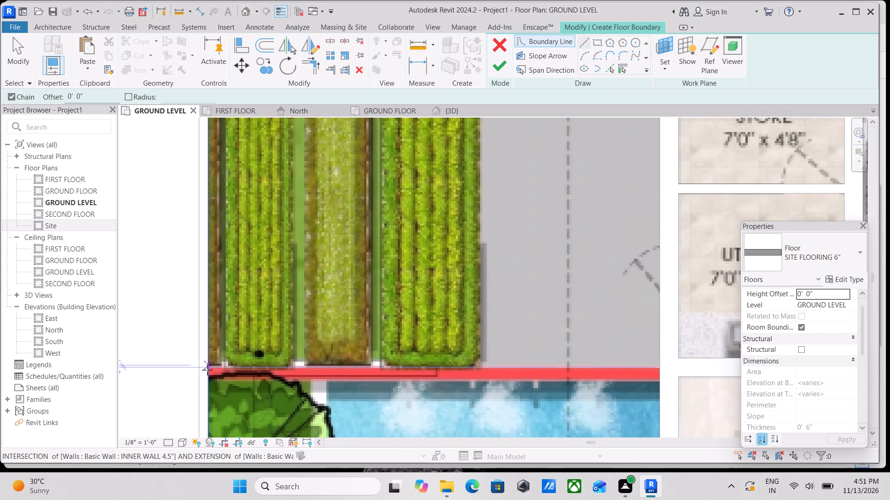
{"action": "left_click", "coordinate": [208, 365]}
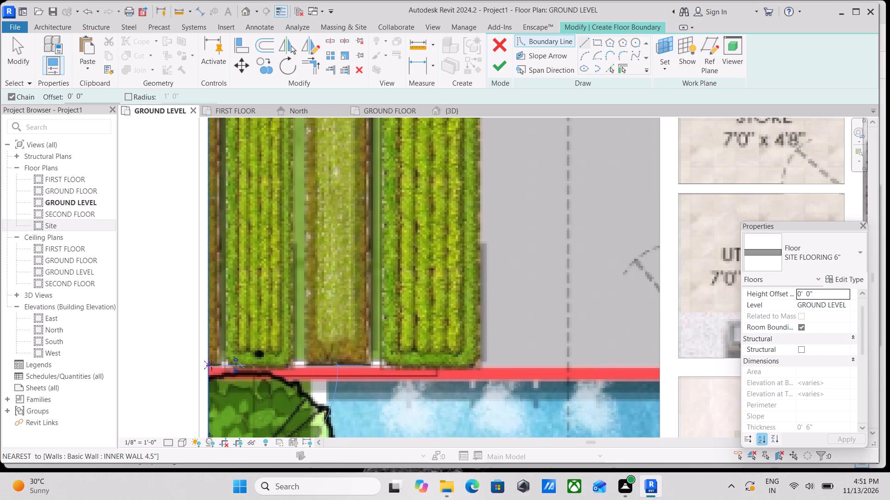
{"action": "middle_click_drag", "start_coordinate": [336, 370], "coordinate": [236, 370]}
{"action": "middle_click_drag", "start_coordinate": [403, 376], "coordinate": [273, 368]}
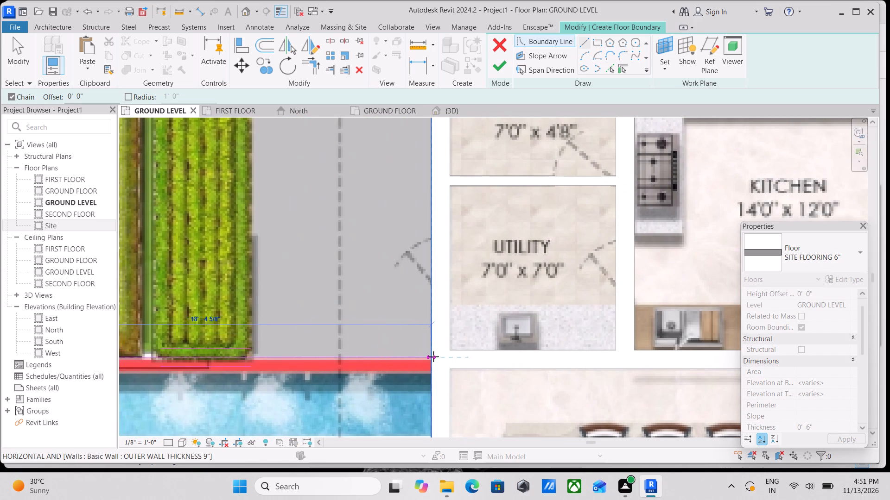
{"action": "left_click", "coordinate": [434, 357]}
Continue the boundary up the UTILITY and STORE outer wall and around the projecting wall stub, about 3'-10" long, to the duct beside STORE.
{"action": "scroll", "coordinate": [434, 278], "scroll_direction": "down", "scroll_amount": 1}
{"action": "middle_click_drag", "start_coordinate": [434, 278], "coordinate": [441, 482]}
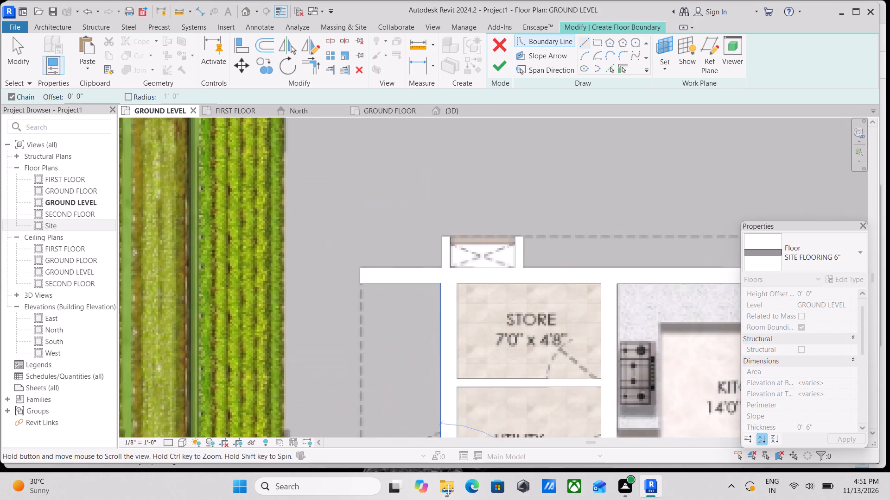
{"action": "middle_click_drag", "start_coordinate": [441, 482], "coordinate": [441, 484]}
{"action": "left_click", "coordinate": [441, 300]}
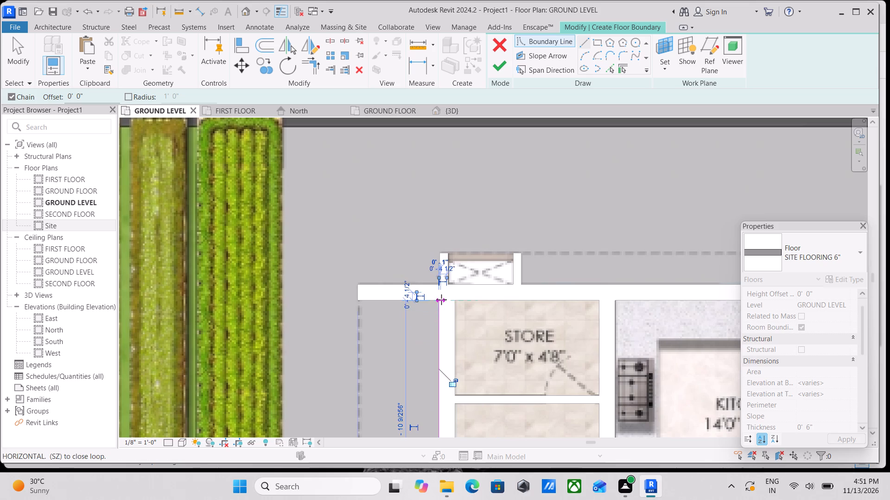
{"action": "left_click", "coordinate": [358, 303]}
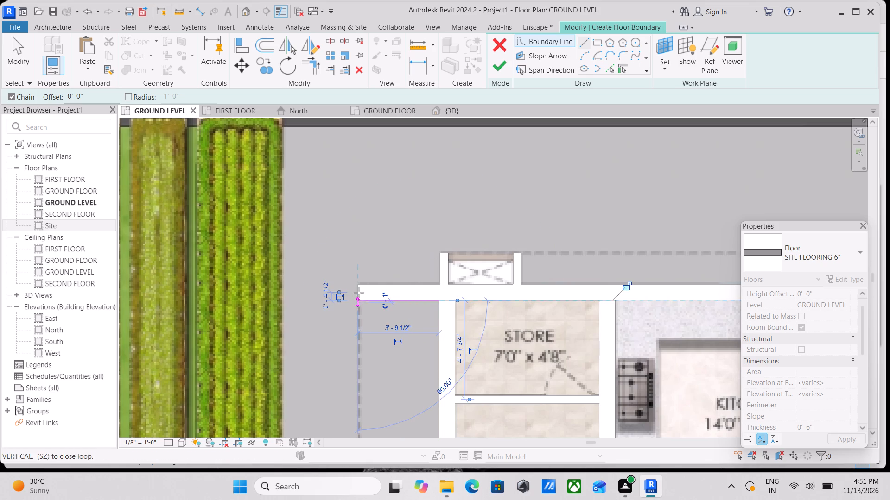
{"action": "left_click", "coordinate": [357, 285]}
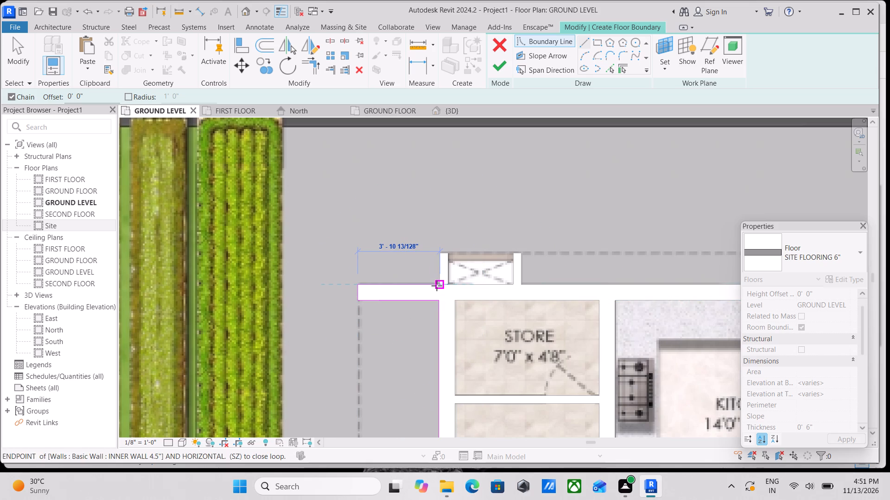
{"action": "left_click", "coordinate": [437, 286]}
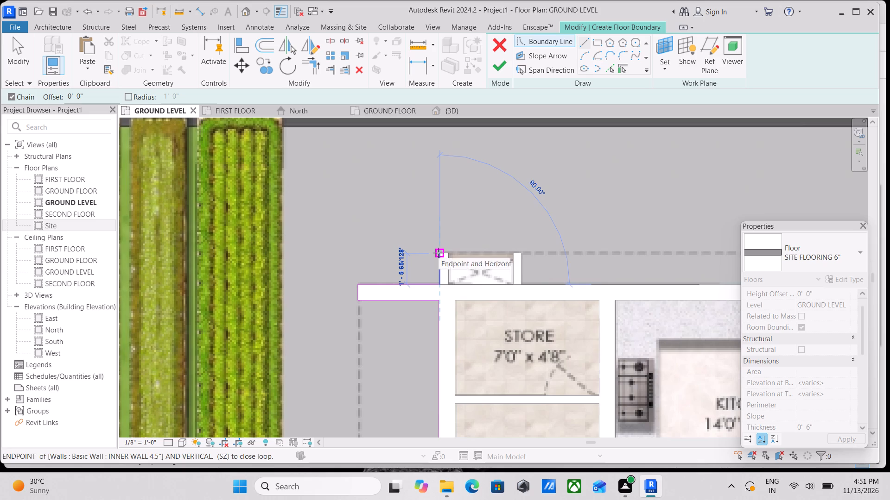
Trace the boundary around the duct outside STORE, about 1'-5 1/2" deep and 3'-9 5/8" wide, back to the house wall.
{"action": "left_click", "coordinate": [439, 253]}
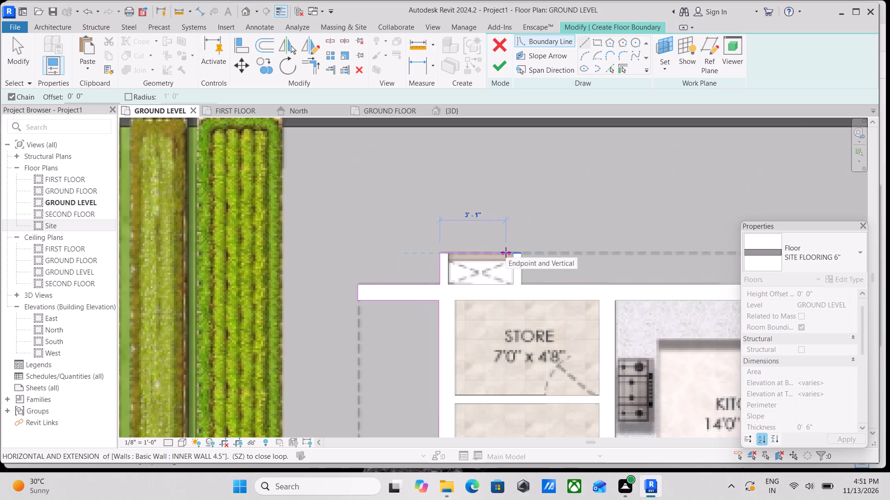
{"action": "scroll", "coordinate": [517, 252], "scroll_direction": "up", "scroll_amount": 8}
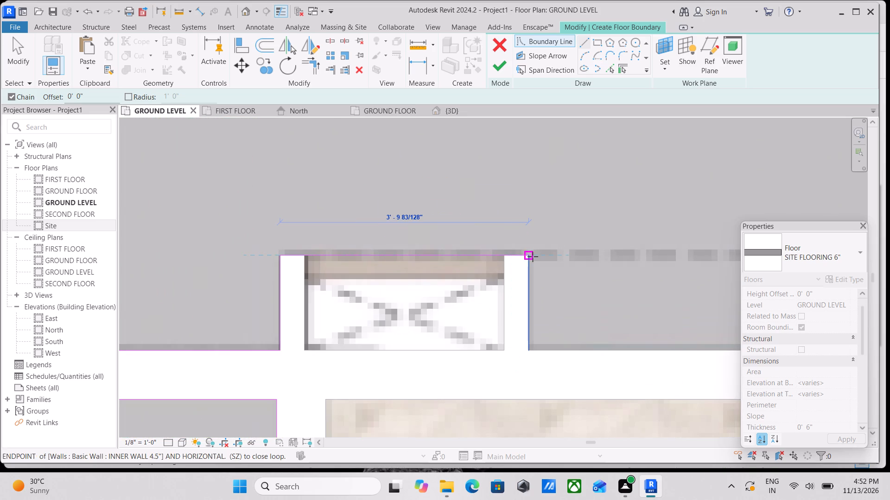
{"action": "left_click", "coordinate": [533, 256]}
{"action": "middle_click_drag", "start_coordinate": [533, 317], "coordinate": [506, 269]}
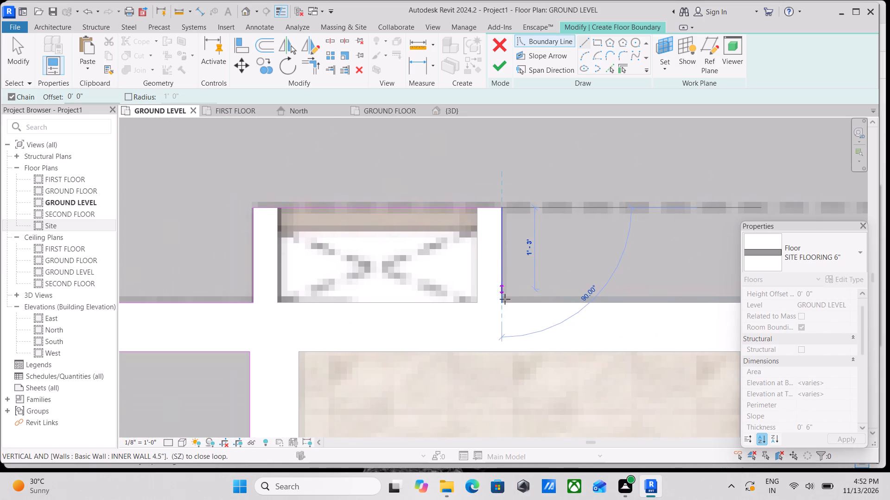
{"action": "left_click", "coordinate": [503, 304]}
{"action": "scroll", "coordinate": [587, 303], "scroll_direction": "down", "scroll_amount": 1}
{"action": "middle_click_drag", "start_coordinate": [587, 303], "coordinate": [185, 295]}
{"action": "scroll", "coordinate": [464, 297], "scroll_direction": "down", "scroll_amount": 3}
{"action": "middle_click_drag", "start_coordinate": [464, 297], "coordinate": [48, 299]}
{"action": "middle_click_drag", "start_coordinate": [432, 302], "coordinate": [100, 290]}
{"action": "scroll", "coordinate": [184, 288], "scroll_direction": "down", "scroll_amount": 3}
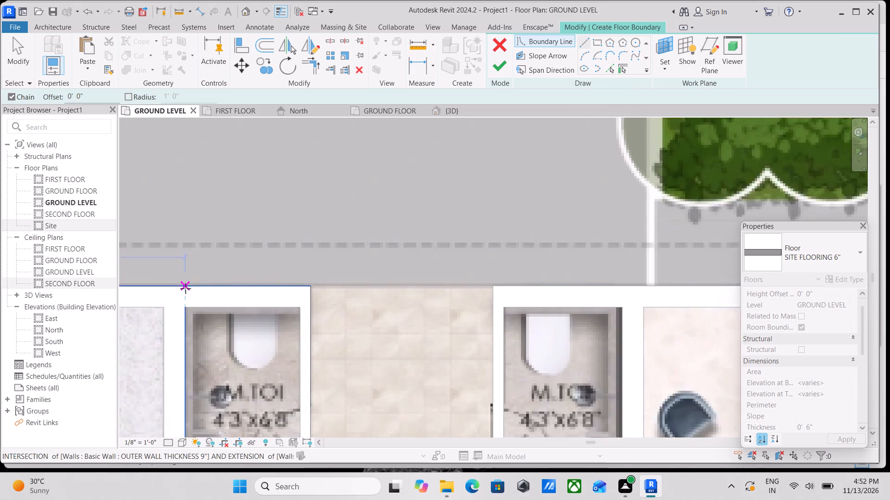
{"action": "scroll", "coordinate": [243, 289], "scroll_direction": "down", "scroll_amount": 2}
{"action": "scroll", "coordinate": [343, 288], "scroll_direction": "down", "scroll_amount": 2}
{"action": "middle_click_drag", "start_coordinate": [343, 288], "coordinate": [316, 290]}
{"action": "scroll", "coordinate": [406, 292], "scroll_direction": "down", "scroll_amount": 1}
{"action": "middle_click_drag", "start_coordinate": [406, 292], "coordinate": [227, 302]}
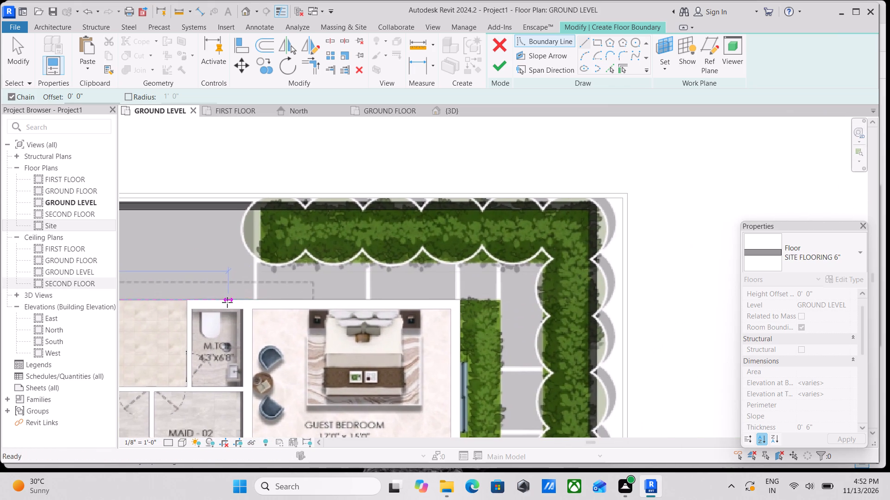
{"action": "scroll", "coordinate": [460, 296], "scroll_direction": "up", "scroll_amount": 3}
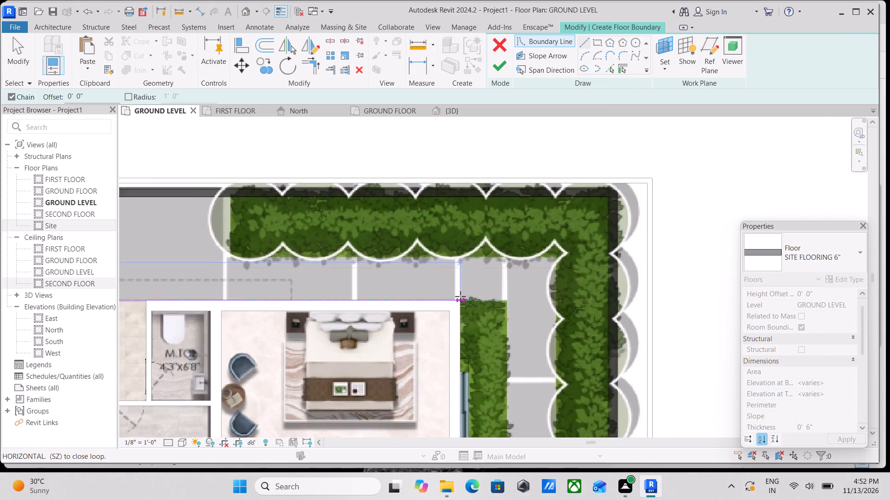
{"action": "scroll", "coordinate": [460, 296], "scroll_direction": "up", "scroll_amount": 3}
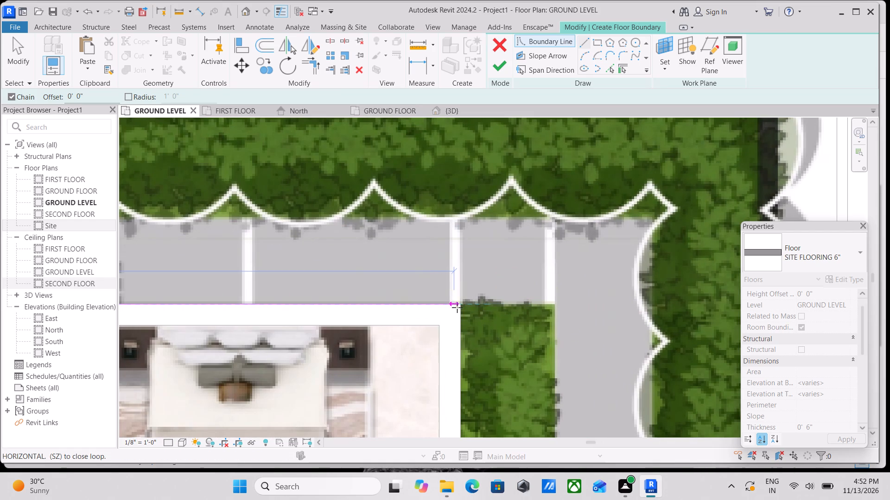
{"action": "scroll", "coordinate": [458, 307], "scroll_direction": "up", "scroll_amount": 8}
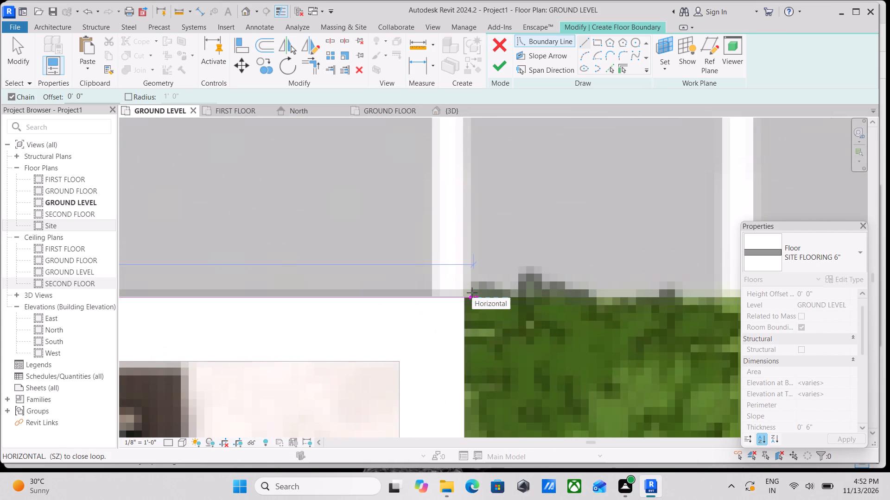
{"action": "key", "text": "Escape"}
Draw a boundary line about 52' long along the house's outer wall, from the GUEST BEDROOM outer corner to the corner of the STORE duct.
{"action": "scroll", "coordinate": [472, 293], "scroll_direction": "down", "scroll_amount": 7}
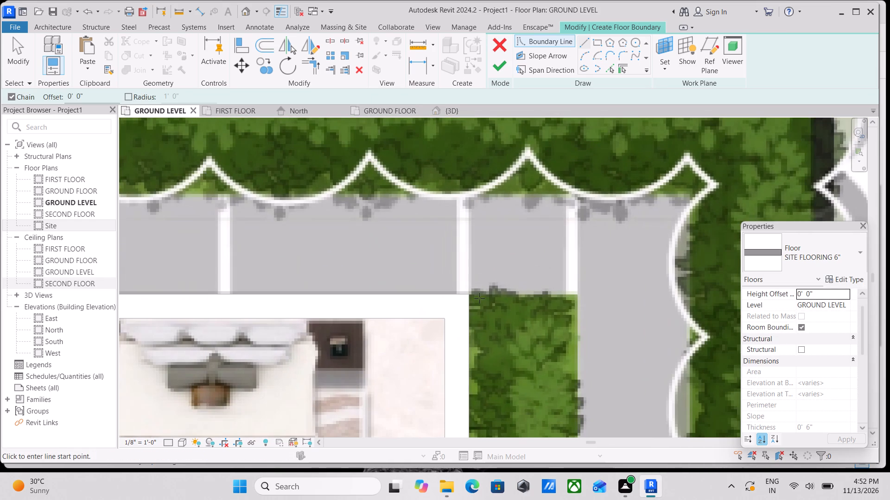
{"action": "left_click", "coordinate": [470, 293]}
{"action": "scroll", "coordinate": [352, 291], "scroll_direction": "down", "scroll_amount": 1}
{"action": "middle_click_drag", "start_coordinate": [352, 291], "coordinate": [752, 303]}
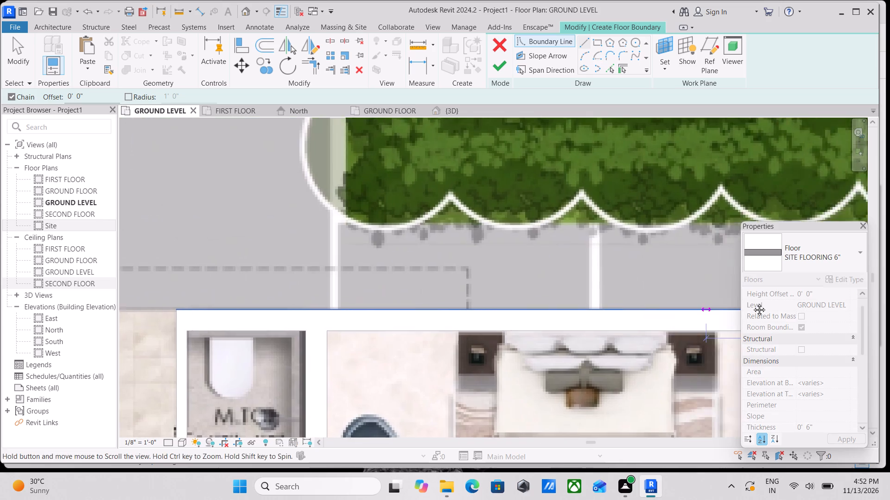
{"action": "middle_click_drag", "start_coordinate": [752, 303], "coordinate": [752, 303]}
{"action": "scroll", "coordinate": [471, 305], "scroll_direction": "down", "scroll_amount": 1}
{"action": "middle_click_drag", "start_coordinate": [471, 305], "coordinate": [801, 304]}
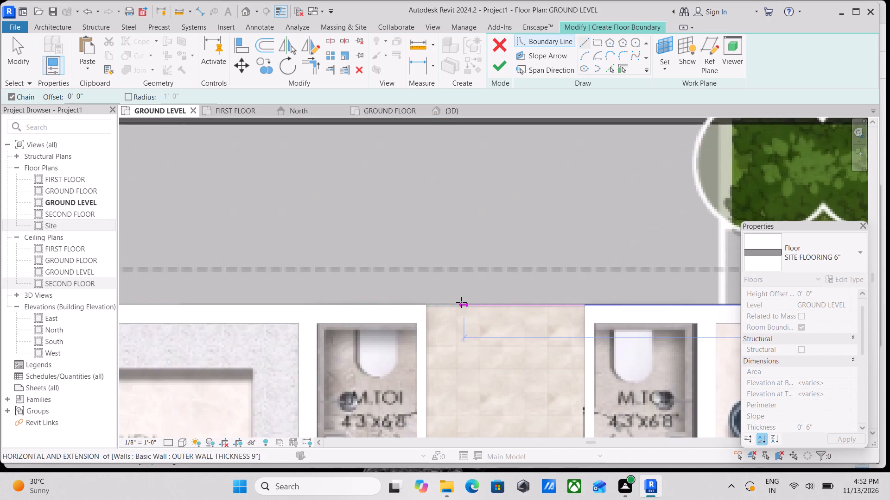
{"action": "middle_click_drag", "start_coordinate": [461, 302], "coordinate": [651, 306]}
{"action": "scroll", "coordinate": [436, 301], "scroll_direction": "down", "scroll_amount": 1}
{"action": "middle_click_drag", "start_coordinate": [436, 301], "coordinate": [715, 313]}
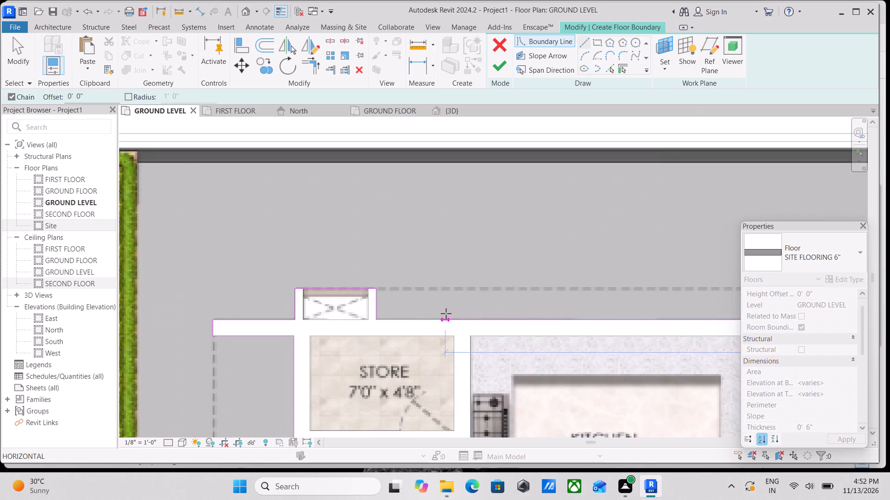
{"action": "middle_click_drag", "start_coordinate": [446, 313], "coordinate": [518, 318]}
{"action": "scroll", "coordinate": [518, 318], "scroll_direction": "up", "scroll_amount": 3}
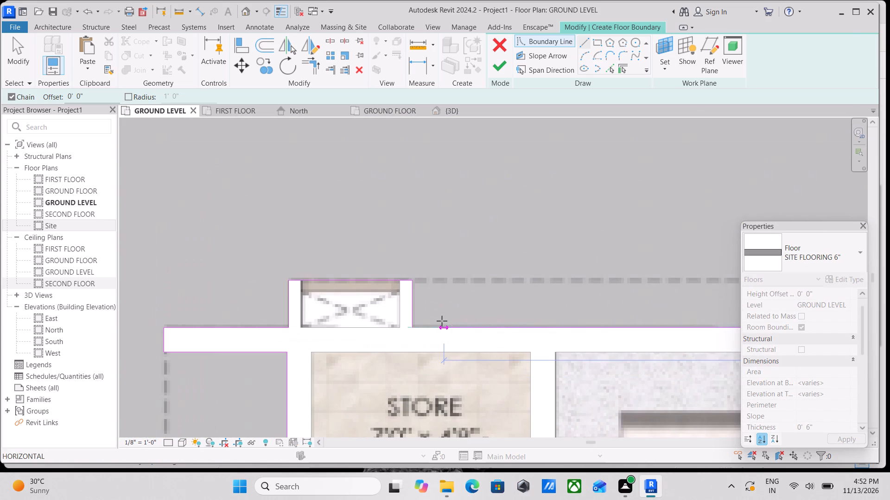
{"action": "scroll", "coordinate": [434, 323], "scroll_direction": "up", "scroll_amount": 7}
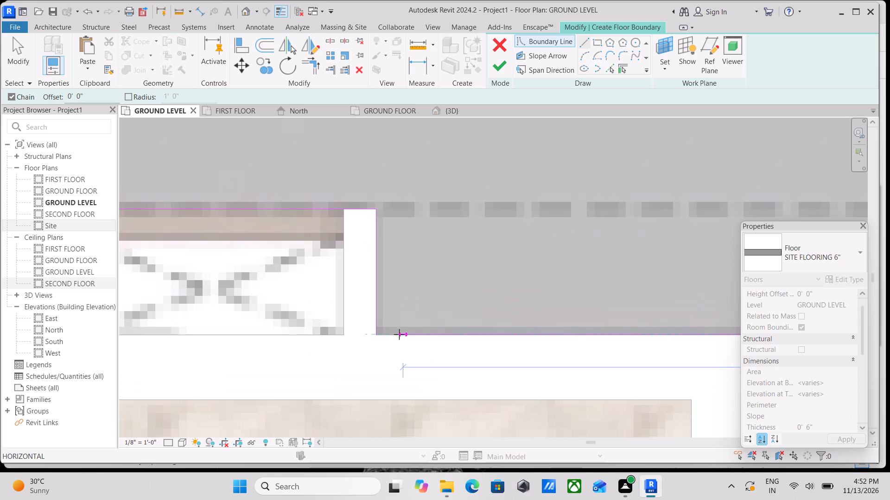
{"action": "left_click", "coordinate": [377, 336]}
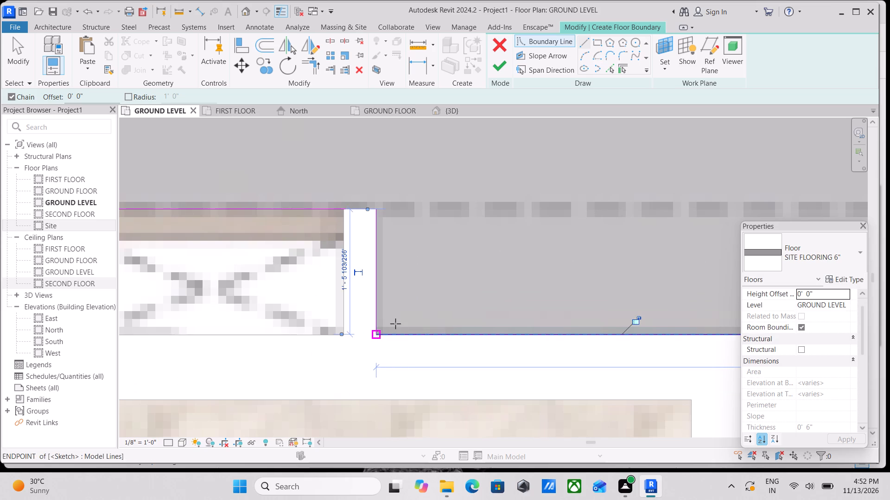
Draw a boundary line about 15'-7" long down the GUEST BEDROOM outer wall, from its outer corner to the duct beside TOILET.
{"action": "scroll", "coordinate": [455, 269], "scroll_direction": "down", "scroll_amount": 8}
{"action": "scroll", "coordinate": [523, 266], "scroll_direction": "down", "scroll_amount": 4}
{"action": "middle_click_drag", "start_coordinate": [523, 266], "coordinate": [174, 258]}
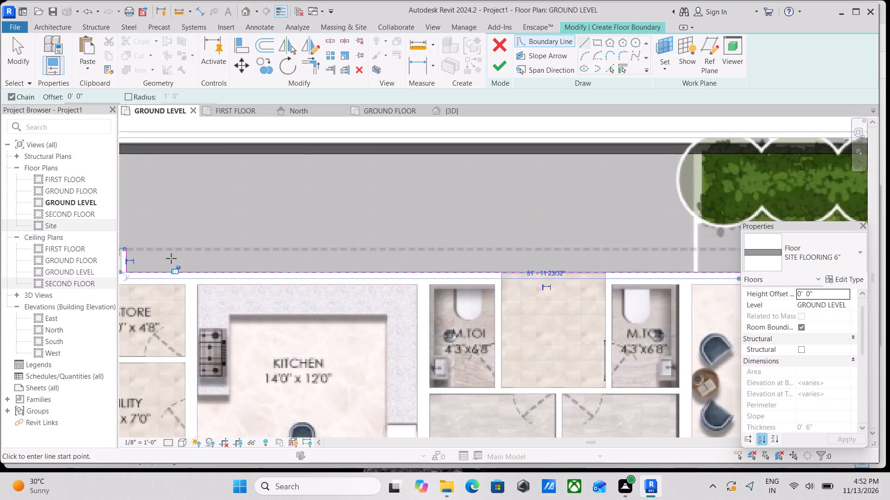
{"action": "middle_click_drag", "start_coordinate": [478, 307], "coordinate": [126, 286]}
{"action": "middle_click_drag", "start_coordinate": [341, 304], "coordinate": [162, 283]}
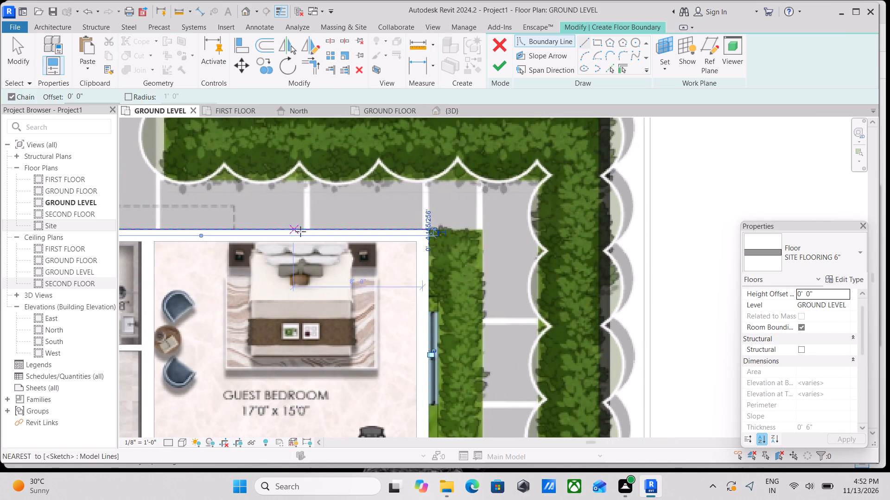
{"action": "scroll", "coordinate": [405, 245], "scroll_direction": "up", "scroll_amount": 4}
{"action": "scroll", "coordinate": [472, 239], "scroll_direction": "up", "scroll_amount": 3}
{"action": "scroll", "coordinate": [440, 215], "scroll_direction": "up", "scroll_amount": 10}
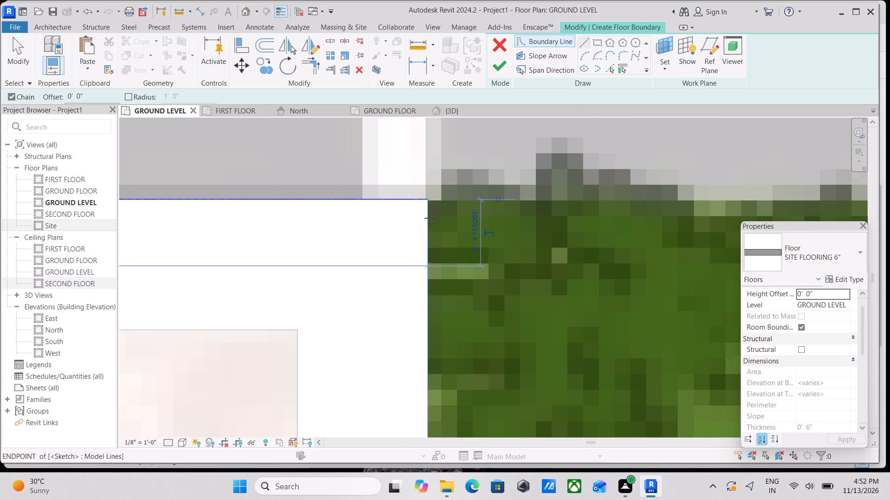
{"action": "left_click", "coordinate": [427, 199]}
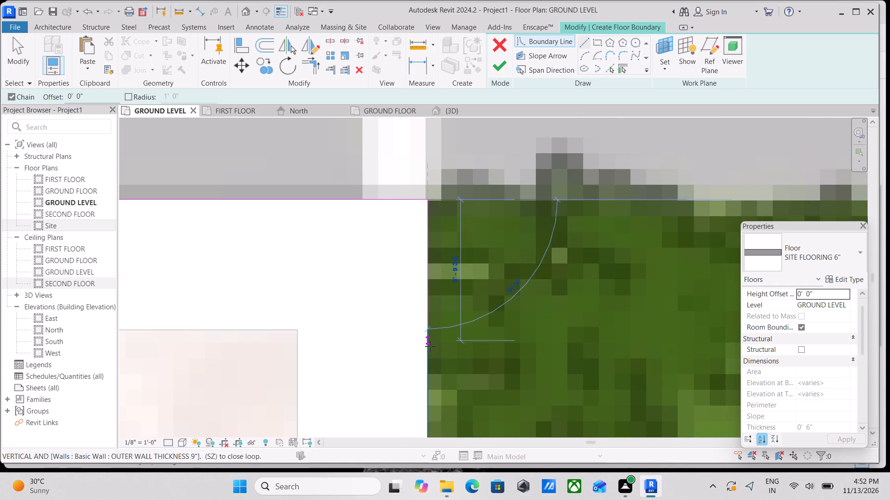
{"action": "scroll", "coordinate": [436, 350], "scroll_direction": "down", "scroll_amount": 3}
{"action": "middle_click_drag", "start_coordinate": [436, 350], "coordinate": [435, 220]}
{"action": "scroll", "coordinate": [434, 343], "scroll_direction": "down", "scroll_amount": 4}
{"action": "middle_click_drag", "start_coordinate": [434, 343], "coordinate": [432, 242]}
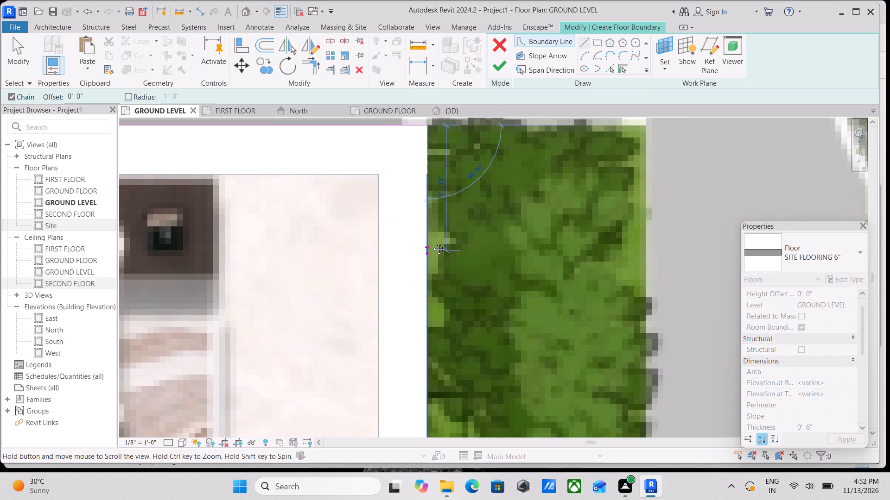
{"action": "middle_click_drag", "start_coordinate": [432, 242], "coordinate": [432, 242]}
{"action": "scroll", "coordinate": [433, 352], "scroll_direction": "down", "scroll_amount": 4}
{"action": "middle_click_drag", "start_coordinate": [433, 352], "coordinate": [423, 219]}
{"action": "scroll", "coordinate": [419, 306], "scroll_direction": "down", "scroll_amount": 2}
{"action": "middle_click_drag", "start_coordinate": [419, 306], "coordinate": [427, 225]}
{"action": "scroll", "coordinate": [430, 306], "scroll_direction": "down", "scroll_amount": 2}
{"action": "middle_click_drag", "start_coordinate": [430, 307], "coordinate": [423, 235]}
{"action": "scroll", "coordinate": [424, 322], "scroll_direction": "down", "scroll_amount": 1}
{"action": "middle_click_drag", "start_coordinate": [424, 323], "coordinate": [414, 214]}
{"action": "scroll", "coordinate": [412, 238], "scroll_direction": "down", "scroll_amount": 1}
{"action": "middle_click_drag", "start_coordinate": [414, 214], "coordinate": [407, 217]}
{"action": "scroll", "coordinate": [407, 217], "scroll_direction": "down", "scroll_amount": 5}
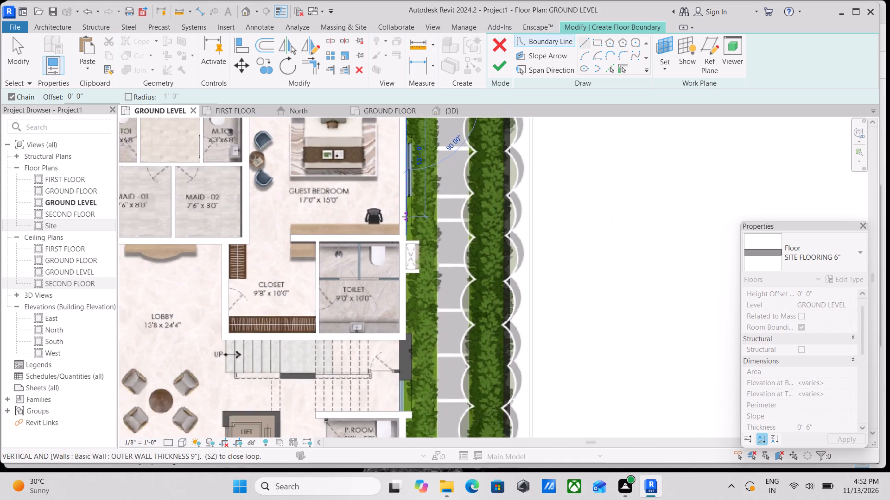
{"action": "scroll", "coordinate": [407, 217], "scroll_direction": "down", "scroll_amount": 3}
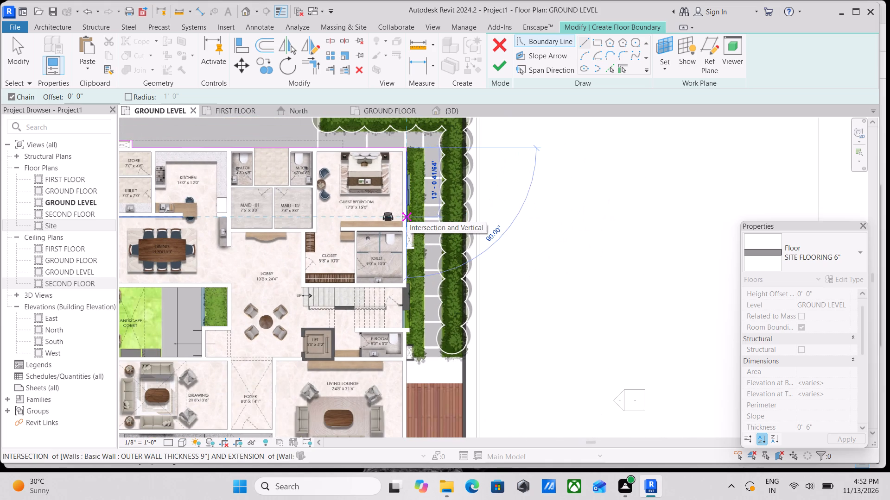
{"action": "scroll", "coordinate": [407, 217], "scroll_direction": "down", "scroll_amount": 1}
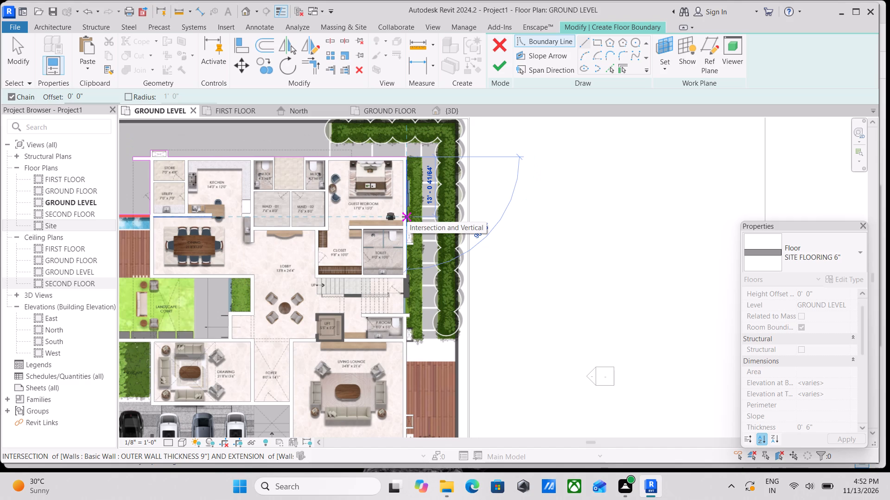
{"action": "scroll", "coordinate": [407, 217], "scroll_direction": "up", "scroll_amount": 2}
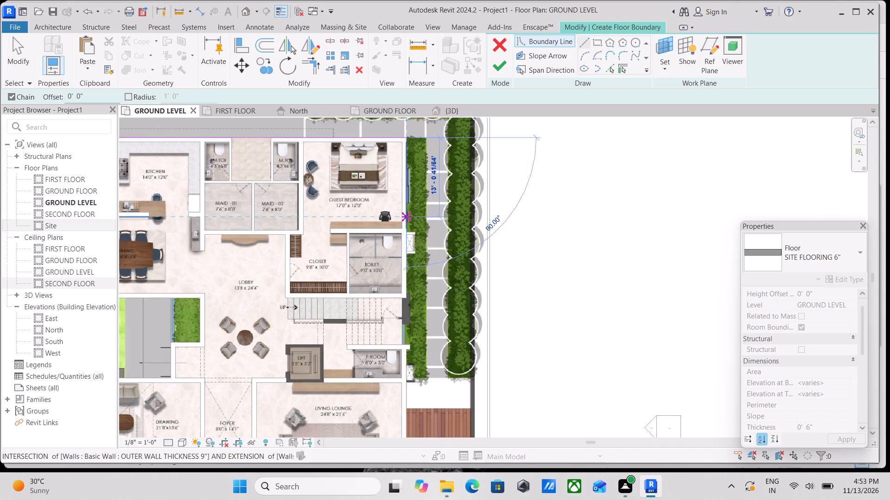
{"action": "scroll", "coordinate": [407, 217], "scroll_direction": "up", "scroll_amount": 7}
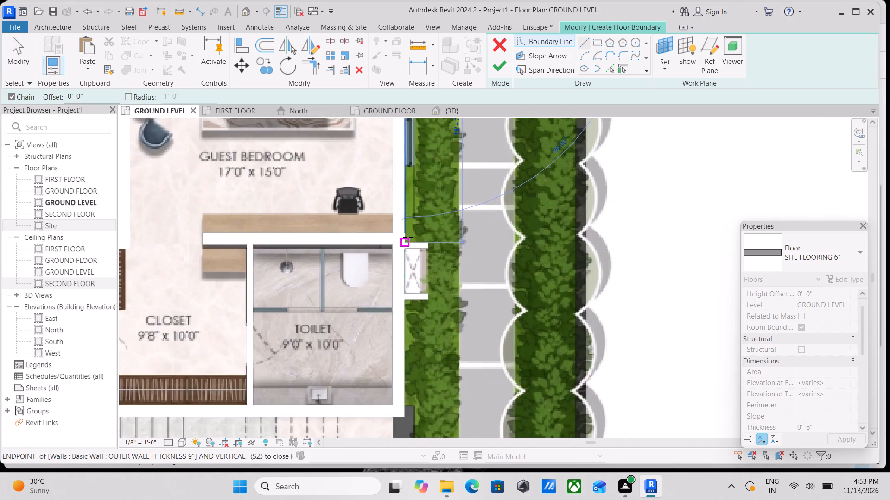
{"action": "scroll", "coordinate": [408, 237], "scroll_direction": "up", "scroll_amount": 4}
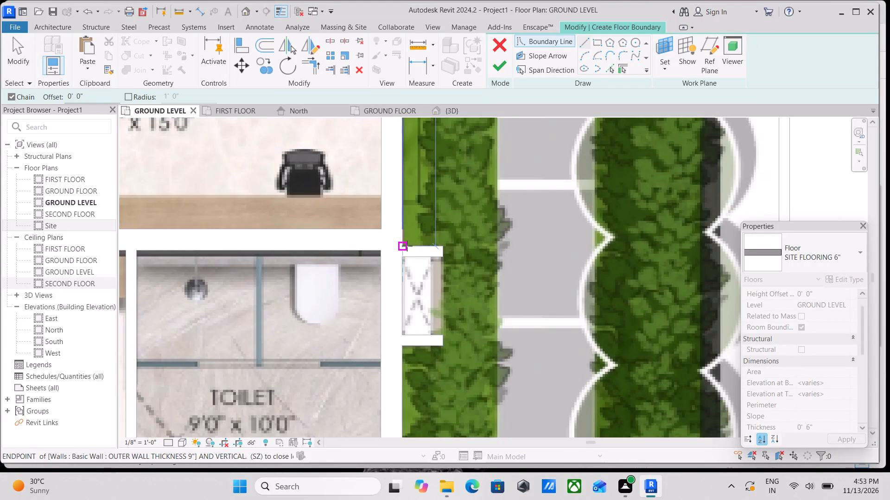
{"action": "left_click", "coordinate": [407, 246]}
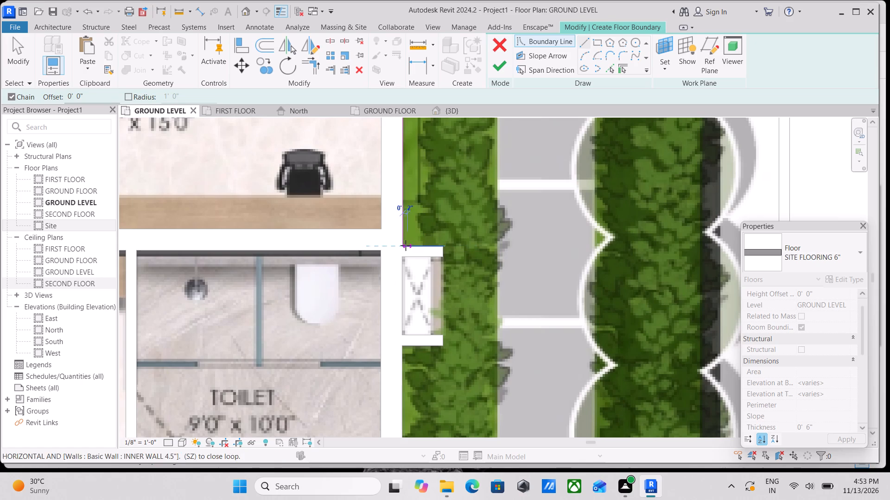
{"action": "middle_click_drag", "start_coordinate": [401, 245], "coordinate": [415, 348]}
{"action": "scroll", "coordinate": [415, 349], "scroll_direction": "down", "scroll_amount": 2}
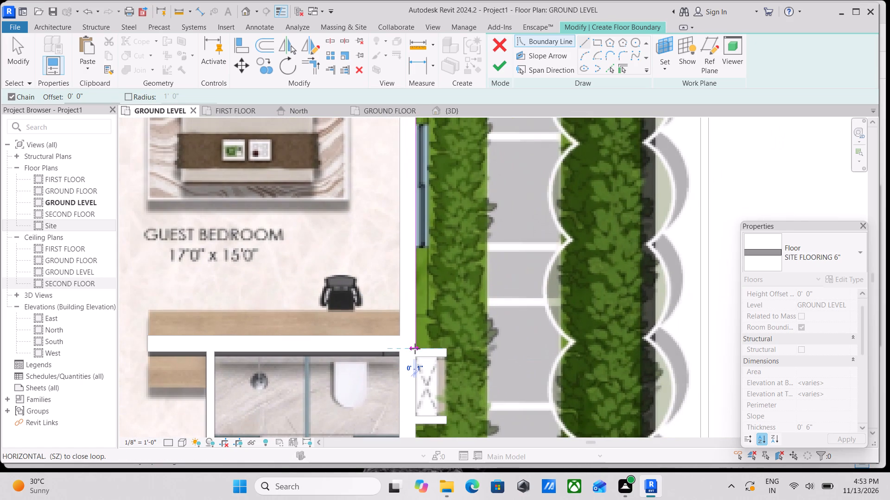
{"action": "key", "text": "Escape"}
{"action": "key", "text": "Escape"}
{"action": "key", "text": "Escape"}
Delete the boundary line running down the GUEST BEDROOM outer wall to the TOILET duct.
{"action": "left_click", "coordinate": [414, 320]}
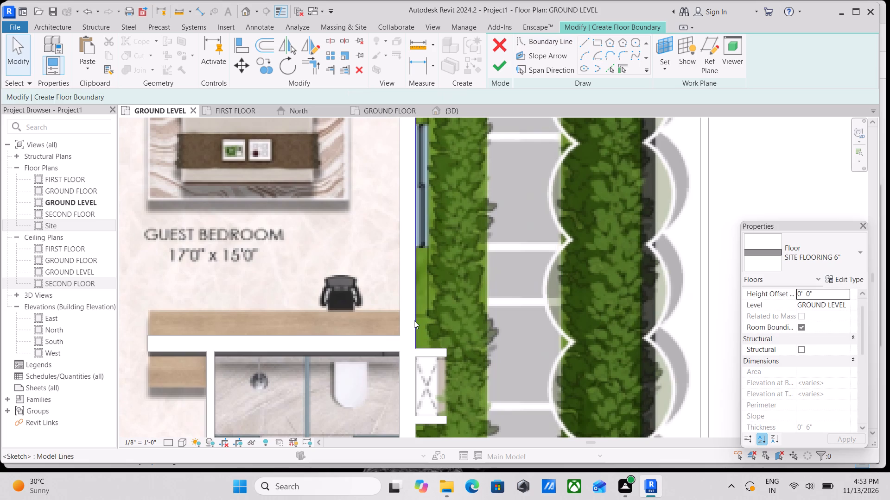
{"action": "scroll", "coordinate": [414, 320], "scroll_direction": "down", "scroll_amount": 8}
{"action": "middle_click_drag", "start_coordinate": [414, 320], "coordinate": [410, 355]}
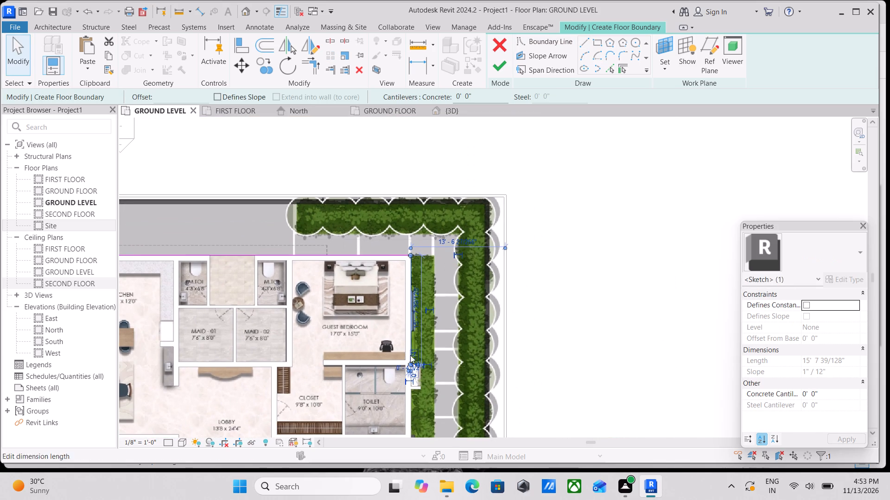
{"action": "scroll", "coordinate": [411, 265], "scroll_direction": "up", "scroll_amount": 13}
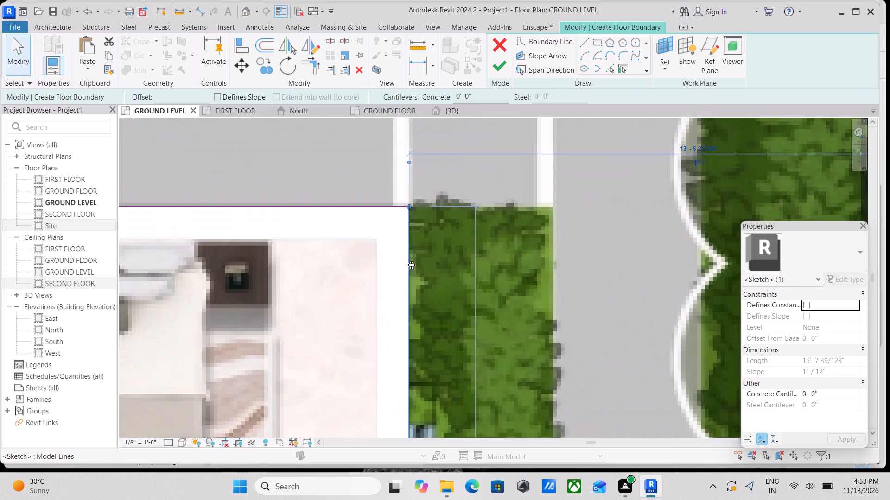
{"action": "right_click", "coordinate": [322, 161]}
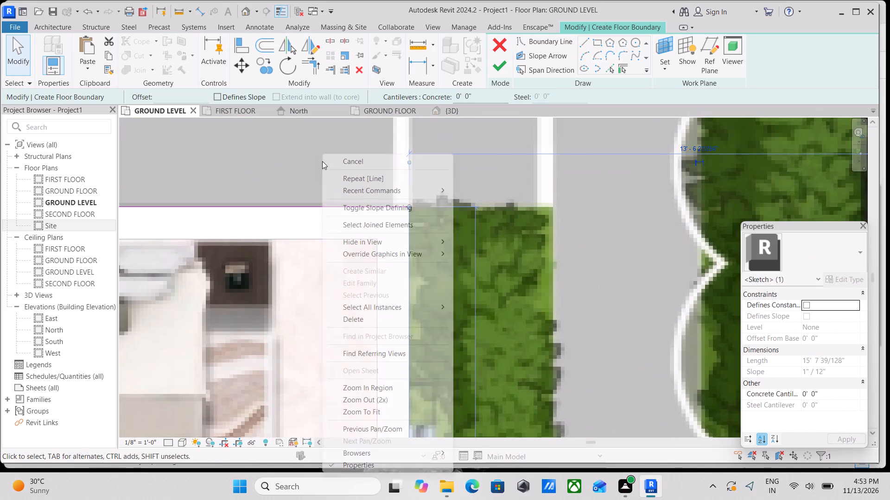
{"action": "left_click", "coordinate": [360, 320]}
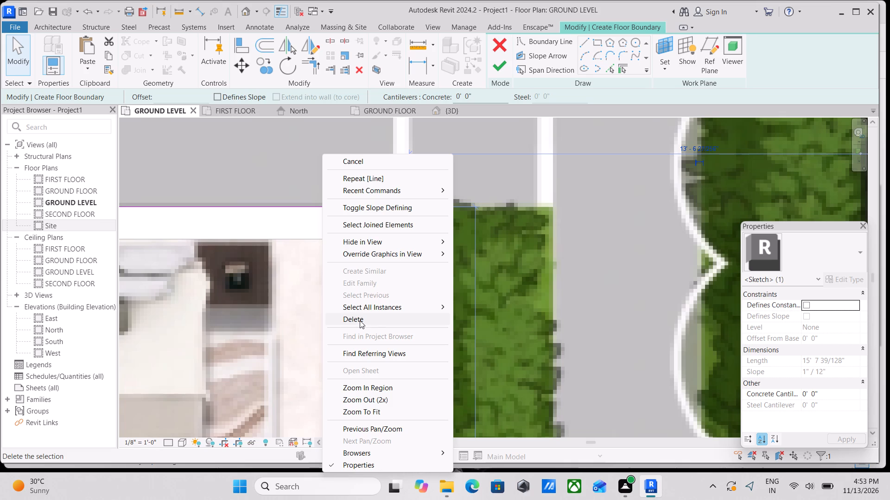
Extend the long house-wall boundary line past the GUEST BEDROOM corner to the planting strip's outer corner, about 55'-4" in total.
{"action": "scroll", "coordinate": [408, 212], "scroll_direction": "up", "scroll_amount": 3}
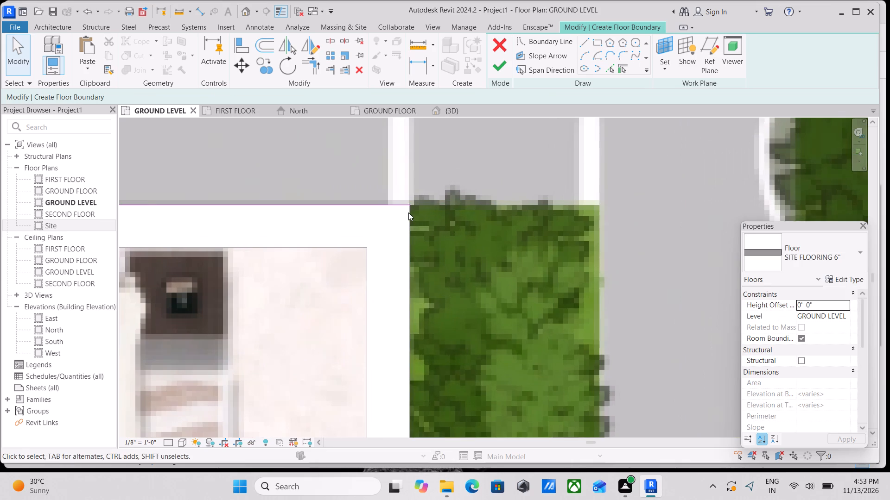
{"action": "left_click", "coordinate": [405, 204]}
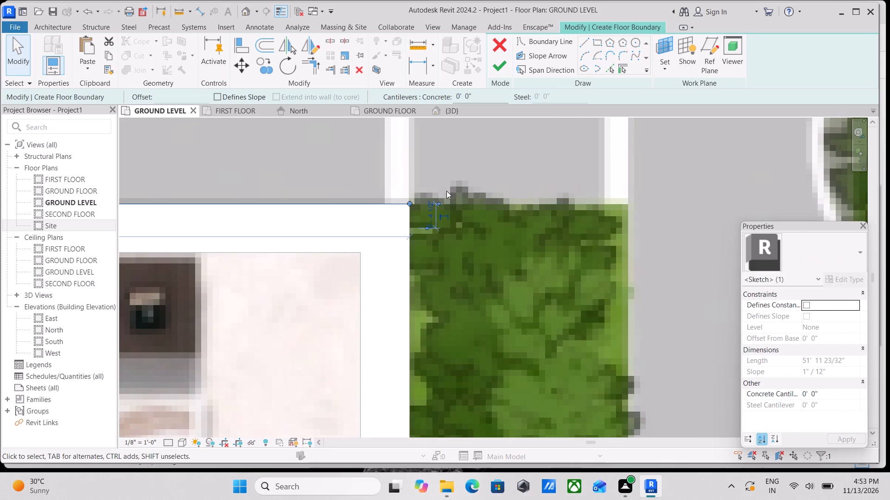
{"action": "left_click_drag", "start_coordinate": [408, 202], "coordinate": [426, 200]}
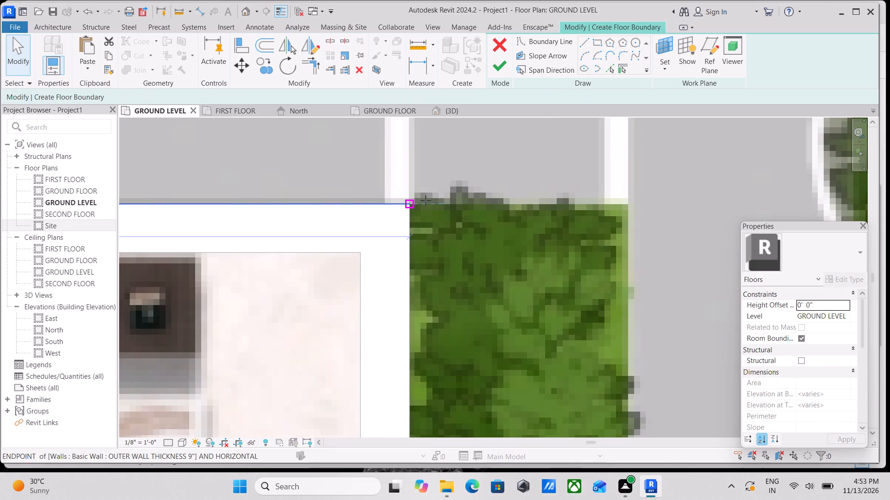
{"action": "left_click_drag", "start_coordinate": [426, 200], "coordinate": [588, 199]}
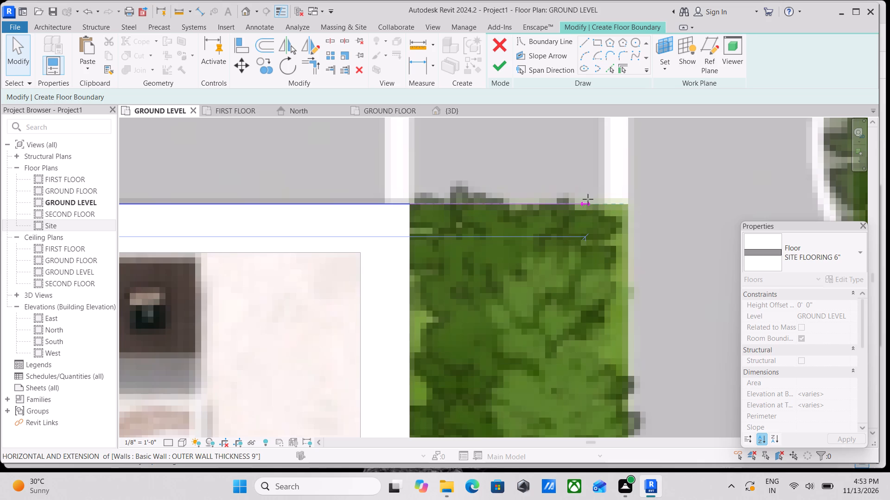
{"action": "left_click_drag", "start_coordinate": [588, 199], "coordinate": [631, 204]}
{"action": "scroll", "coordinate": [646, 192], "scroll_direction": "up", "scroll_amount": 4}
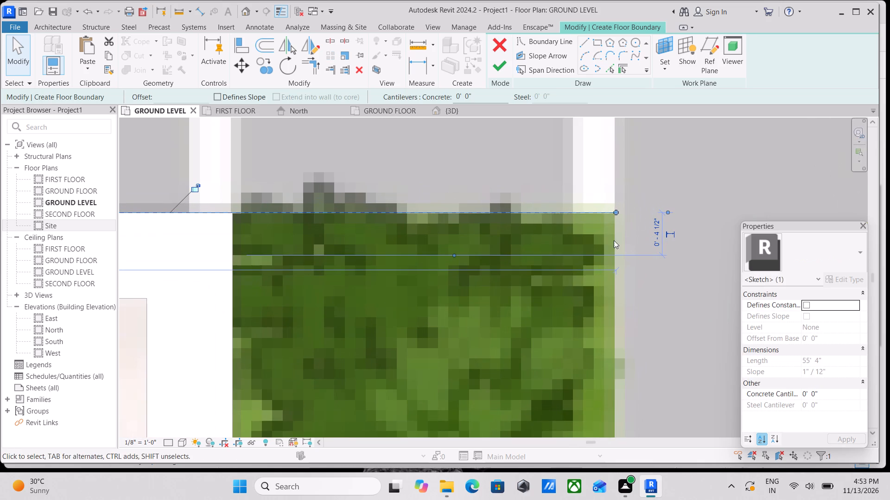
{"action": "key", "text": "Escape"}
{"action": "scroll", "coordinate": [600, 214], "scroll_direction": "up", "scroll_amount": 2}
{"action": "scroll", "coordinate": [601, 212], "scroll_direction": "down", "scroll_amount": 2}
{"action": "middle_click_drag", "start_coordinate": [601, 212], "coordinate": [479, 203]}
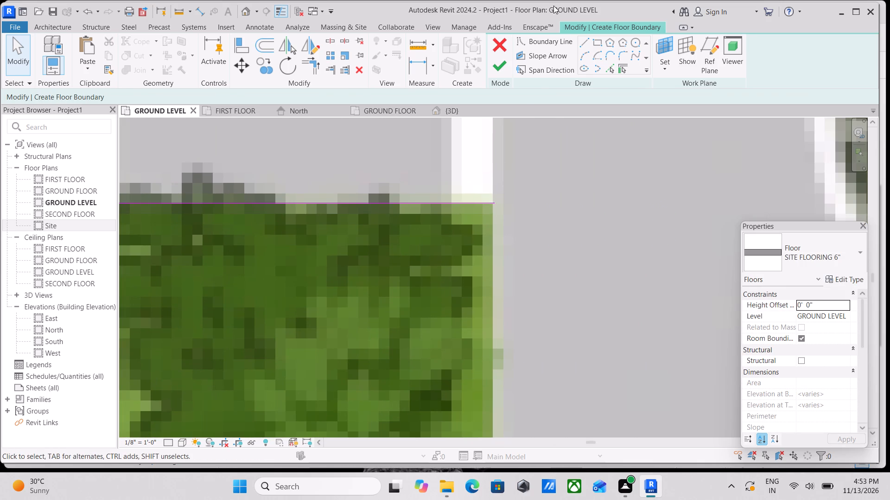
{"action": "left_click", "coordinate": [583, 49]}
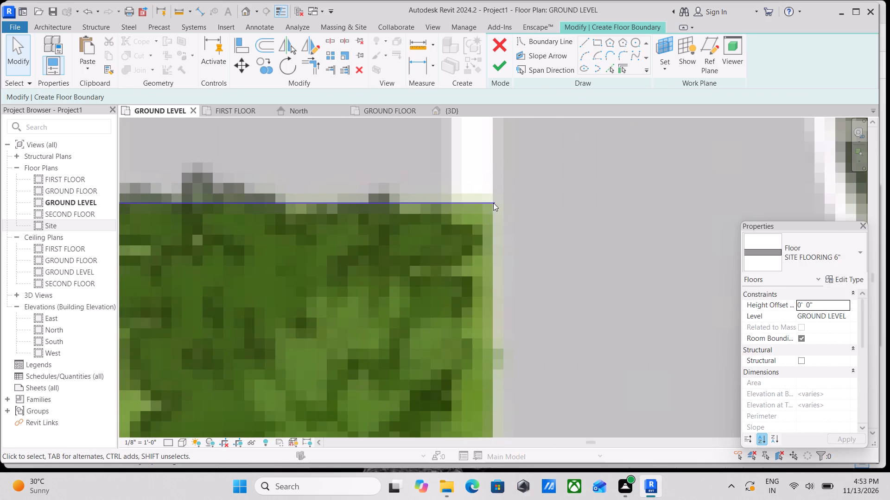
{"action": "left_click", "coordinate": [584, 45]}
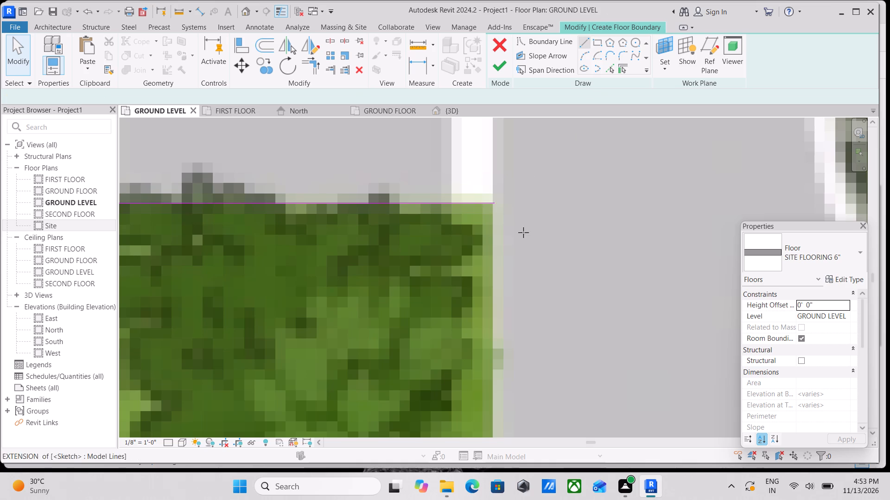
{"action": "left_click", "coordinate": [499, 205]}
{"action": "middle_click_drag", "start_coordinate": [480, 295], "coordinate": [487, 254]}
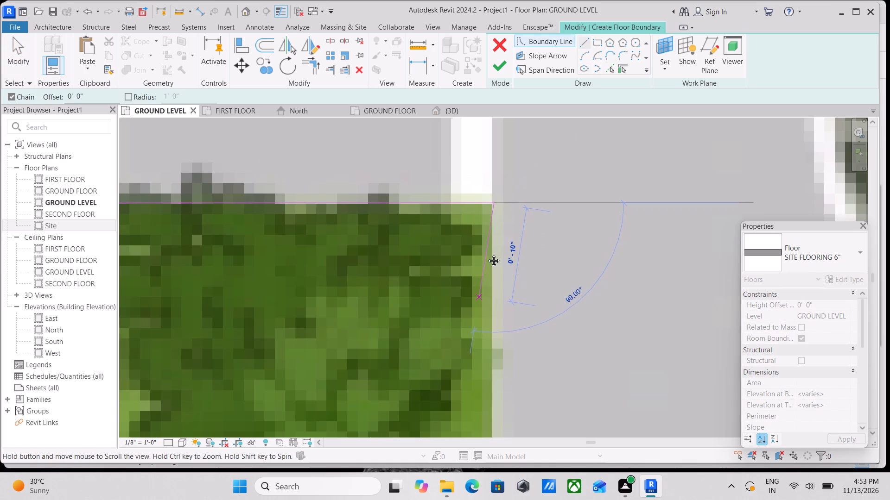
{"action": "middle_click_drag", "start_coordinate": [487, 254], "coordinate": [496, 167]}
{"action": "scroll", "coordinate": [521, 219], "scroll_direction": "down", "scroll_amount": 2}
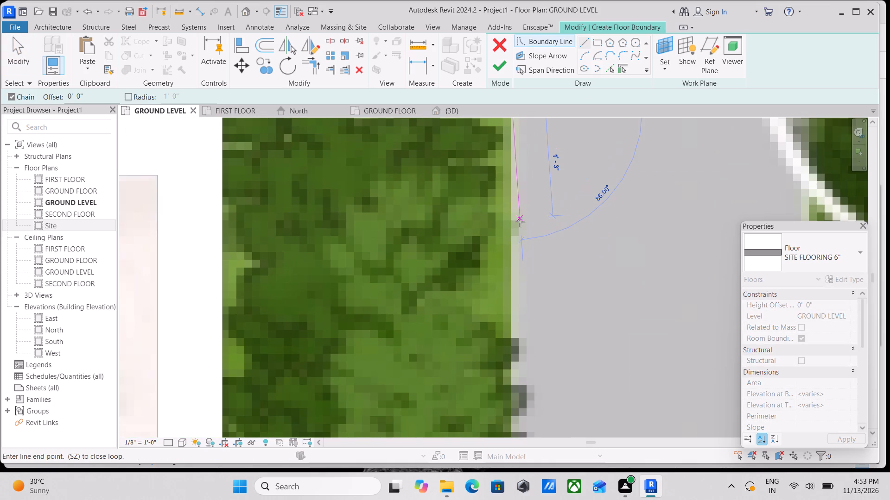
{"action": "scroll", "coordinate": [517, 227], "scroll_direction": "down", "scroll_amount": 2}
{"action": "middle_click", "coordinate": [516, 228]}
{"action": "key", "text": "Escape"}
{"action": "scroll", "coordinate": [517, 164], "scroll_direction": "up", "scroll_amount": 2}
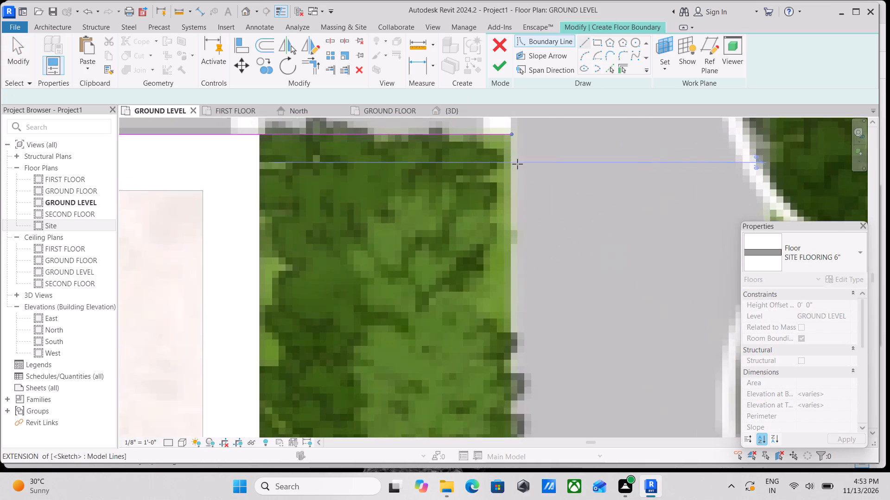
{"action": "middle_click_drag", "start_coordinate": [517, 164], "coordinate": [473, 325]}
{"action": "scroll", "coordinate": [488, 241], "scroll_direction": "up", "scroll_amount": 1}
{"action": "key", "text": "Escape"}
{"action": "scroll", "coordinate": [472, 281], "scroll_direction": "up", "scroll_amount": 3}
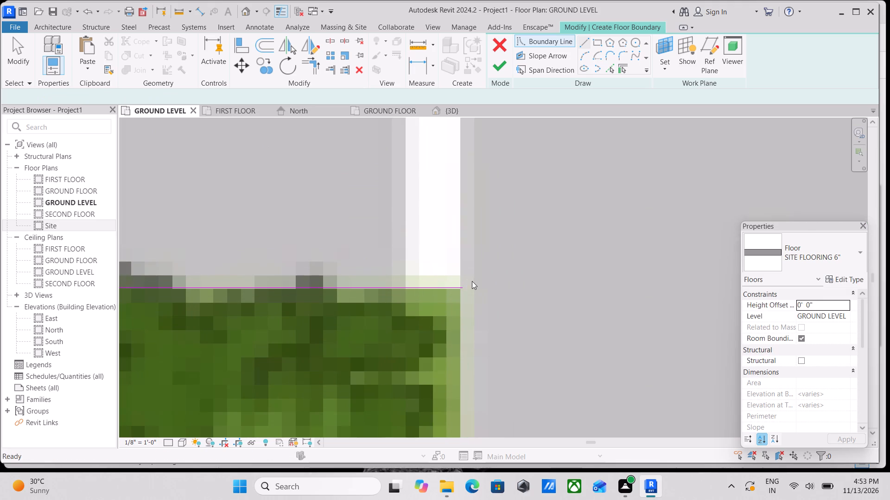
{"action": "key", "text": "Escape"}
Fine-tune the end of the long house-wall boundary line to meet the planting strip's outer corner, about 55'-3 3/4" in total.
{"action": "left_click", "coordinate": [458, 287]}
{"action": "left_click_drag", "start_coordinate": [463, 287], "coordinate": [459, 287]}
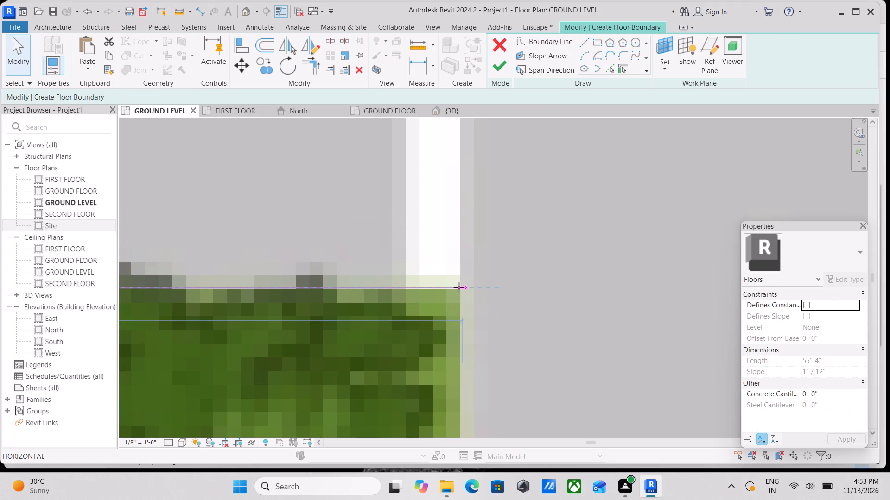
{"action": "left_click_drag", "start_coordinate": [459, 287], "coordinate": [459, 291]}
{"action": "scroll", "coordinate": [460, 291], "scroll_direction": "up", "scroll_amount": 3}
{"action": "key", "text": "Escape"}
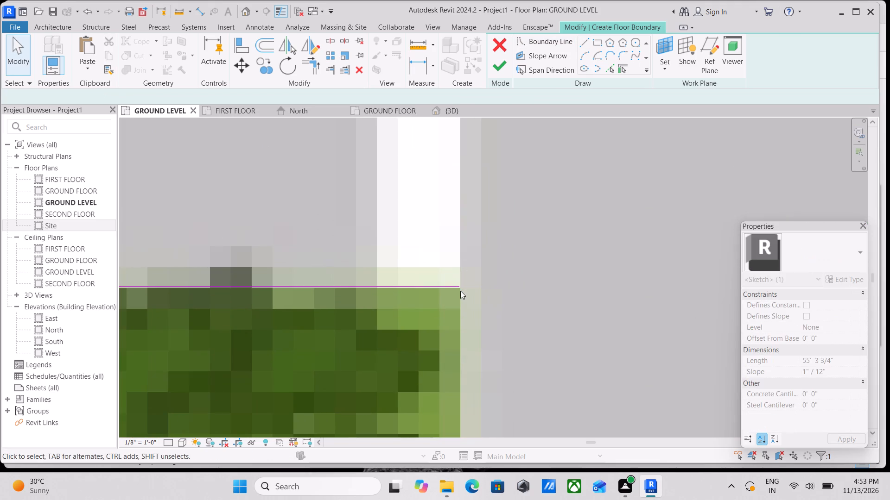
{"action": "scroll", "coordinate": [460, 292], "scroll_direction": "up", "scroll_amount": 5}
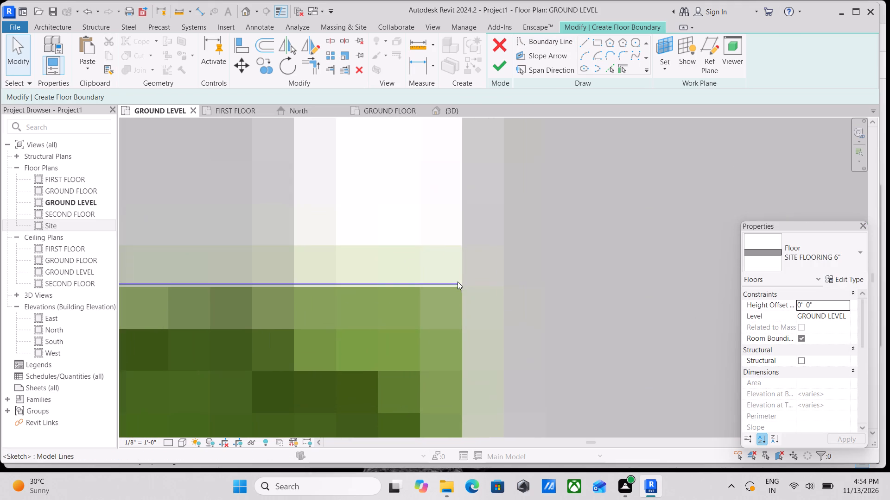
{"action": "scroll", "coordinate": [453, 295], "scroll_direction": "up", "scroll_amount": 2}
{"action": "left_click", "coordinate": [454, 282]}
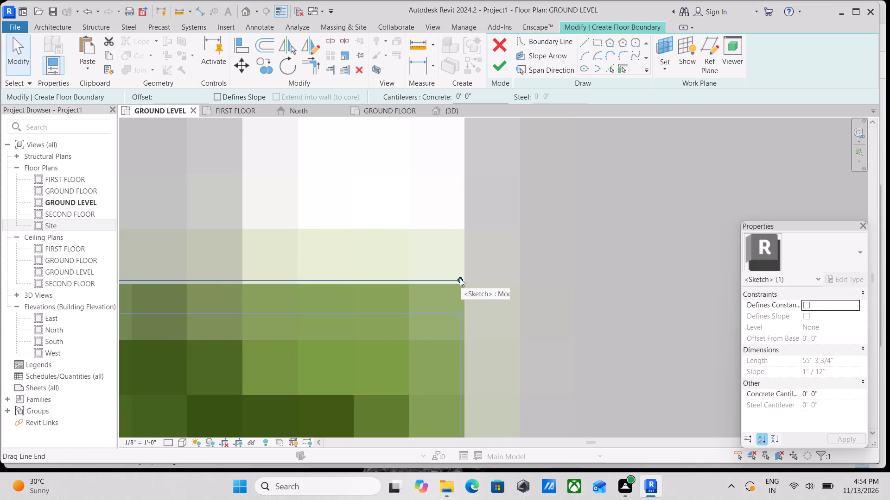
{"action": "left_click_drag", "start_coordinate": [460, 278], "coordinate": [464, 281]}
{"action": "key", "text": "Escape"}
{"action": "scroll", "coordinate": [462, 285], "scroll_direction": "up", "scroll_amount": 3}
{"action": "left_click", "coordinate": [457, 276]}
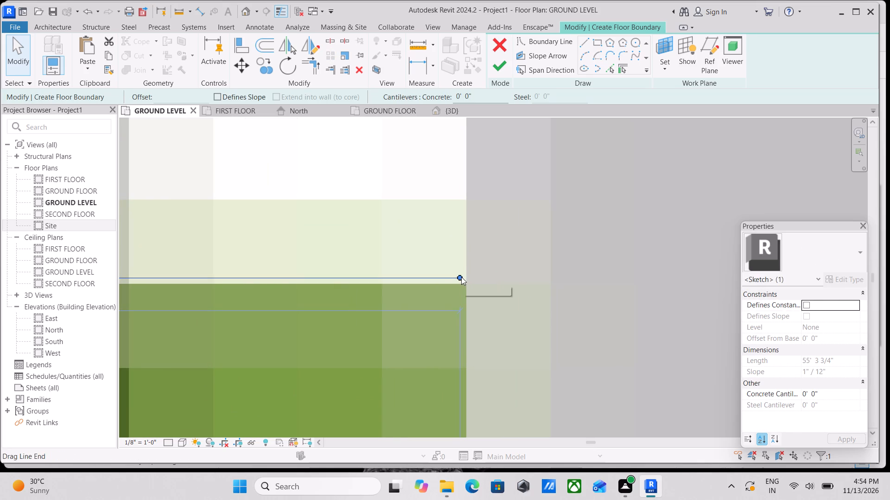
{"action": "left_click_drag", "start_coordinate": [461, 277], "coordinate": [466, 279]}
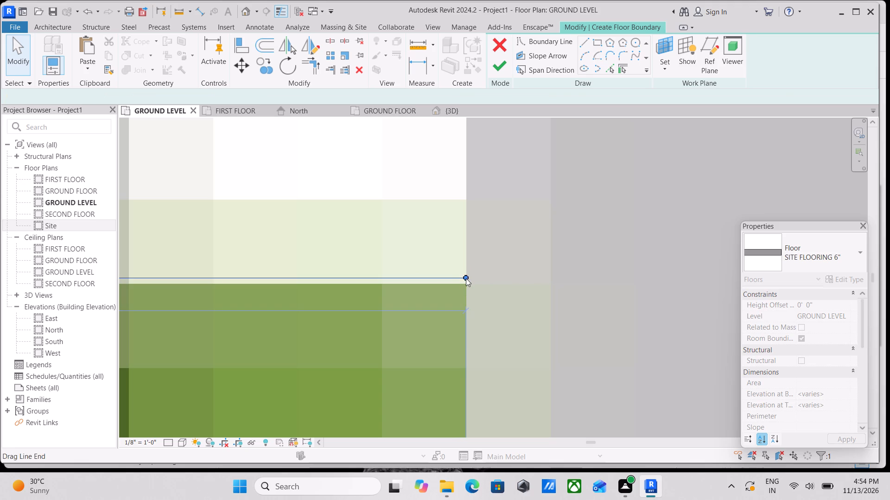
{"action": "key", "text": "Escape"}
Draw a boundary line down the planting strip's outer edge, from its corner by GUEST BEDROOM to the strip's end beside the P.ROOM duct.
{"action": "left_click", "coordinate": [582, 44]}
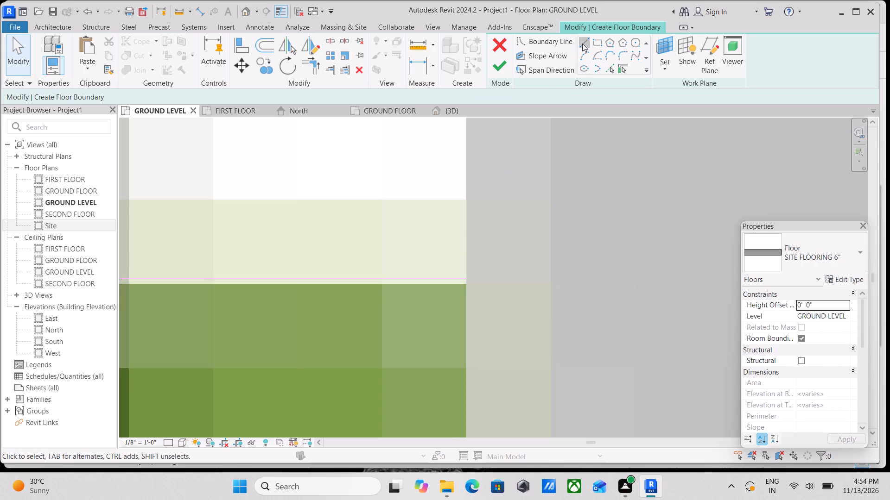
{"action": "scroll", "coordinate": [459, 310], "scroll_direction": "down", "scroll_amount": 2}
{"action": "middle_click_drag", "start_coordinate": [457, 299], "coordinate": [455, 238]}
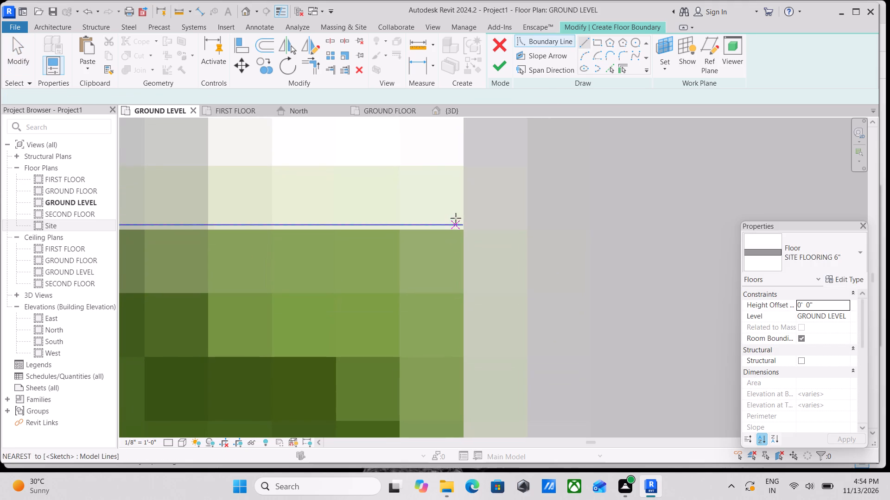
{"action": "left_click", "coordinate": [462, 228]}
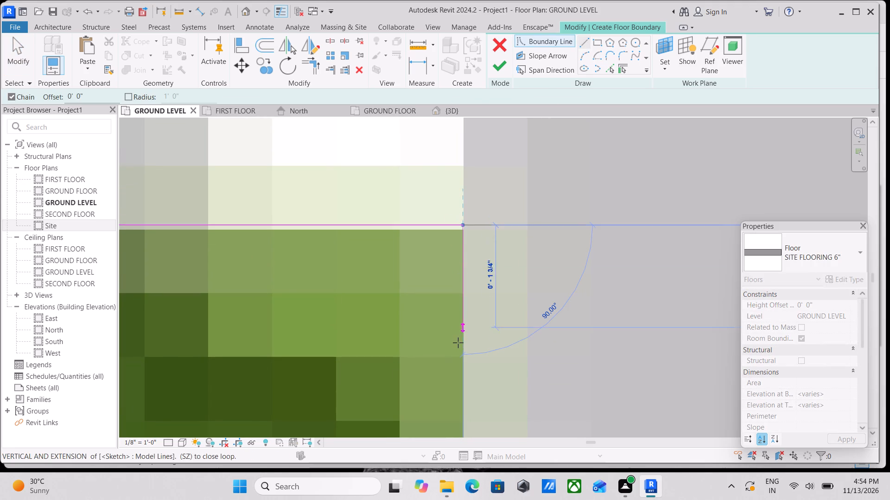
{"action": "scroll", "coordinate": [457, 349], "scroll_direction": "down", "scroll_amount": 1}
{"action": "middle_click_drag", "start_coordinate": [457, 349], "coordinate": [463, 192]}
{"action": "scroll", "coordinate": [450, 359], "scroll_direction": "down", "scroll_amount": 3}
{"action": "middle_click_drag", "start_coordinate": [456, 347], "coordinate": [480, 212]}
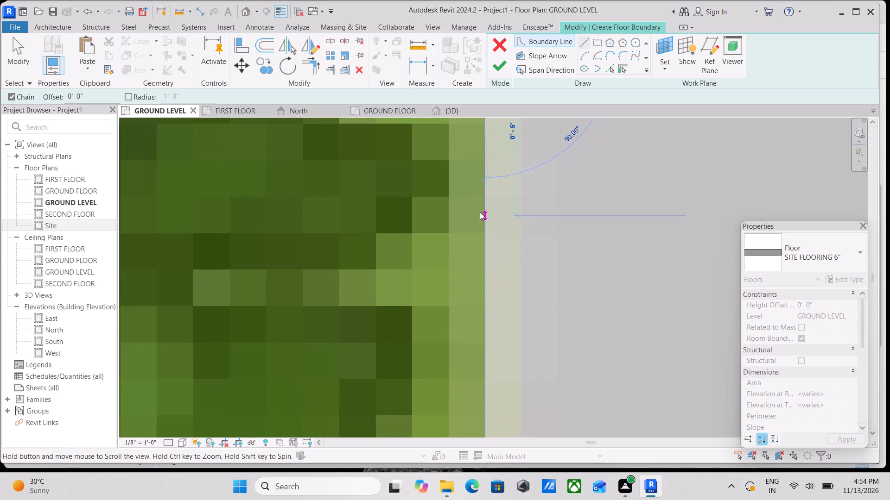
{"action": "middle_click_drag", "start_coordinate": [480, 212], "coordinate": [480, 213]}
{"action": "scroll", "coordinate": [484, 328], "scroll_direction": "down", "scroll_amount": 3}
{"action": "middle_click_drag", "start_coordinate": [487, 321], "coordinate": [510, 204]}
{"action": "scroll", "coordinate": [512, 277], "scroll_direction": "down", "scroll_amount": 2}
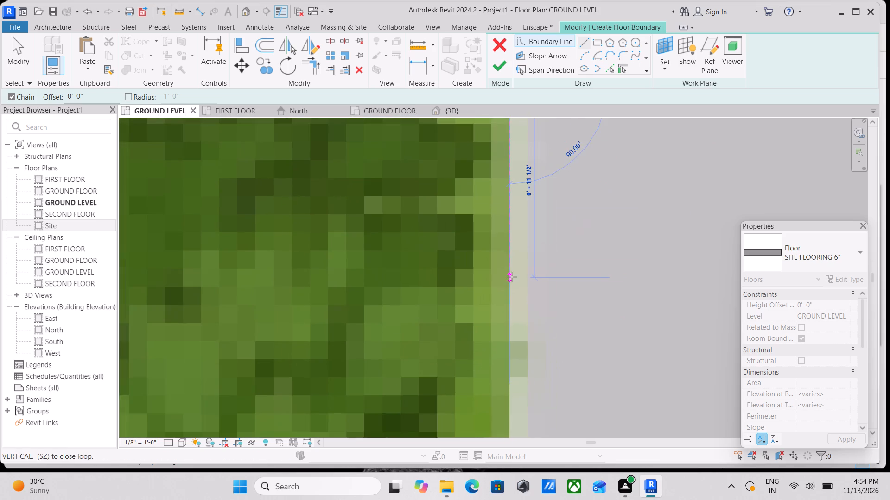
{"action": "middle_click_drag", "start_coordinate": [512, 277], "coordinate": [499, 132]}
{"action": "scroll", "coordinate": [507, 312], "scroll_direction": "down", "scroll_amount": 3}
{"action": "middle_click_drag", "start_coordinate": [507, 312], "coordinate": [484, 192]}
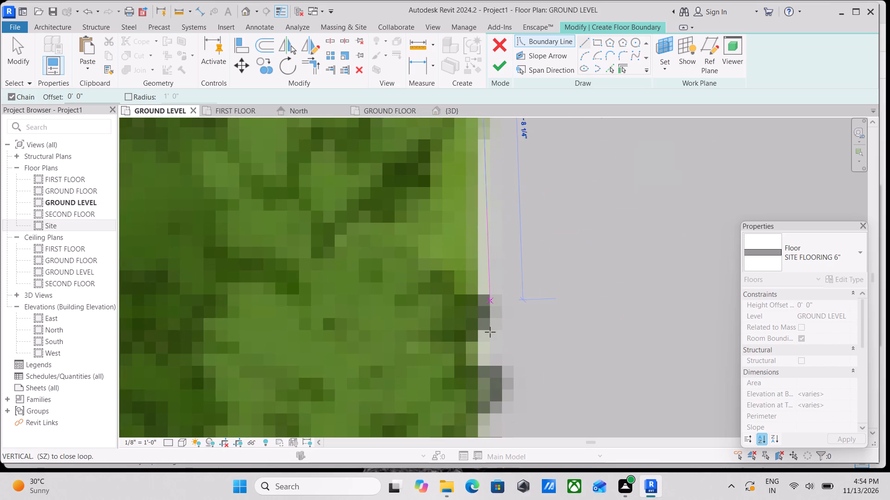
{"action": "scroll", "coordinate": [490, 333], "scroll_direction": "down", "scroll_amount": 2}
{"action": "middle_click_drag", "start_coordinate": [490, 333], "coordinate": [472, 187]}
{"action": "scroll", "coordinate": [465, 324], "scroll_direction": "down", "scroll_amount": 2}
{"action": "middle_click_drag", "start_coordinate": [465, 324], "coordinate": [467, 189]}
{"action": "scroll", "coordinate": [456, 319], "scroll_direction": "down", "scroll_amount": 1}
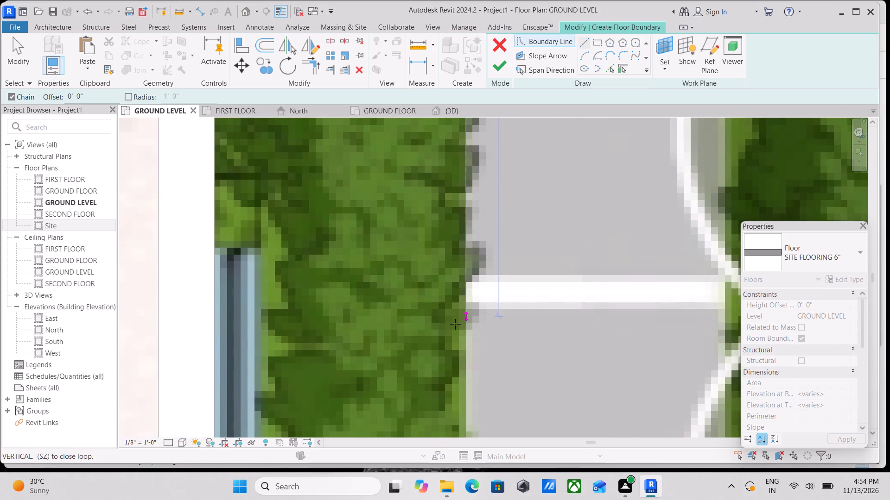
{"action": "scroll", "coordinate": [455, 324], "scroll_direction": "down", "scroll_amount": 1}
{"action": "middle_click_drag", "start_coordinate": [455, 324], "coordinate": [457, 213]}
{"action": "scroll", "coordinate": [455, 382], "scroll_direction": "down", "scroll_amount": 3}
{"action": "middle_click_drag", "start_coordinate": [455, 382], "coordinate": [461, 243]}
{"action": "scroll", "coordinate": [466, 344], "scroll_direction": "down", "scroll_amount": 2}
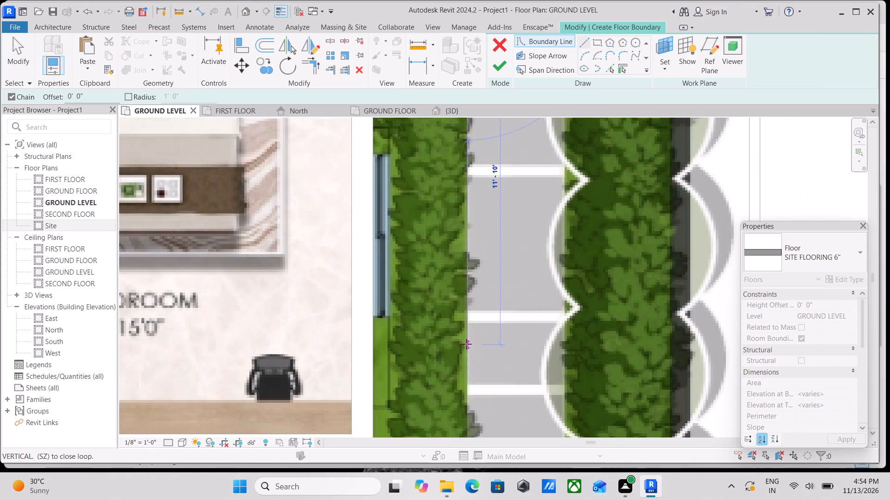
{"action": "middle_click_drag", "start_coordinate": [466, 344], "coordinate": [473, 238]}
{"action": "scroll", "coordinate": [459, 365], "scroll_direction": "down", "scroll_amount": 2}
{"action": "middle_click_drag", "start_coordinate": [459, 365], "coordinate": [460, 243]}
{"action": "scroll", "coordinate": [486, 383], "scroll_direction": "down", "scroll_amount": 2}
{"action": "middle_click_drag", "start_coordinate": [486, 384], "coordinate": [467, 350]}
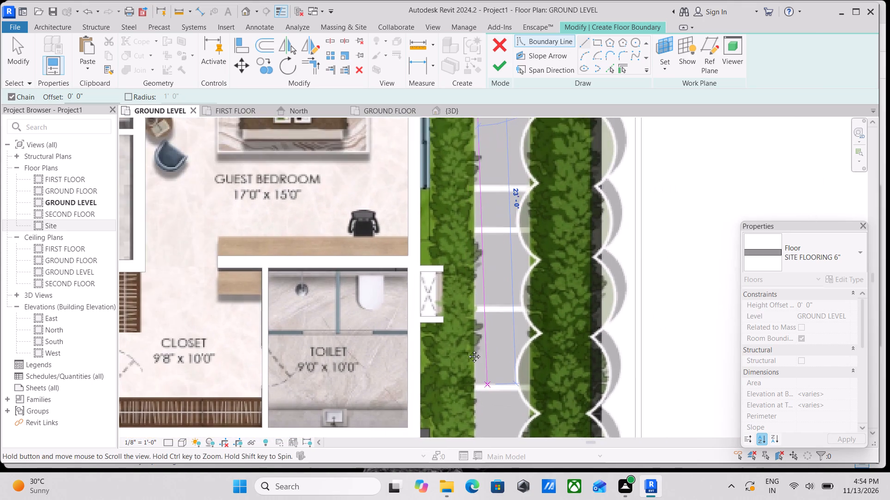
{"action": "middle_click_drag", "start_coordinate": [467, 350], "coordinate": [475, 273]}
{"action": "scroll", "coordinate": [455, 367], "scroll_direction": "down", "scroll_amount": 1}
{"action": "middle_click_drag", "start_coordinate": [455, 367], "coordinate": [474, 269]}
{"action": "scroll", "coordinate": [454, 406], "scroll_direction": "down", "scroll_amount": 2}
{"action": "middle_click_drag", "start_coordinate": [454, 406], "coordinate": [461, 332]}
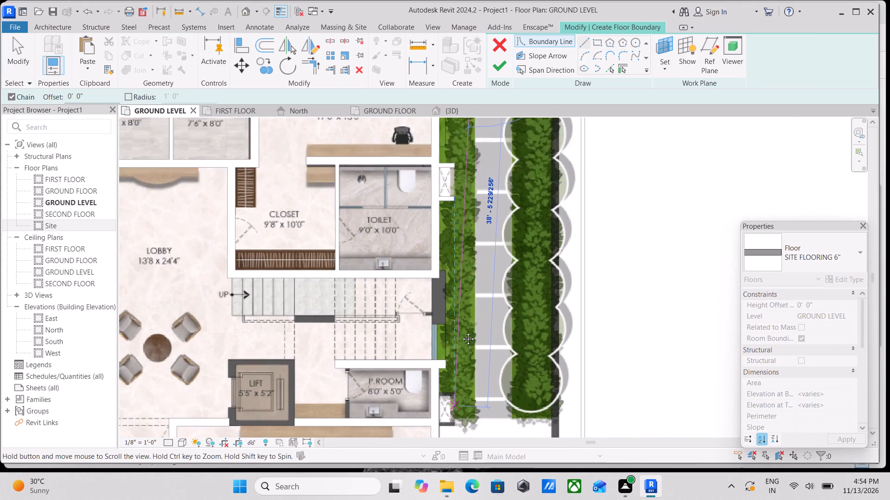
{"action": "middle_click_drag", "start_coordinate": [461, 332], "coordinate": [464, 324]}
{"action": "scroll", "coordinate": [477, 316], "scroll_direction": "up", "scroll_amount": 4}
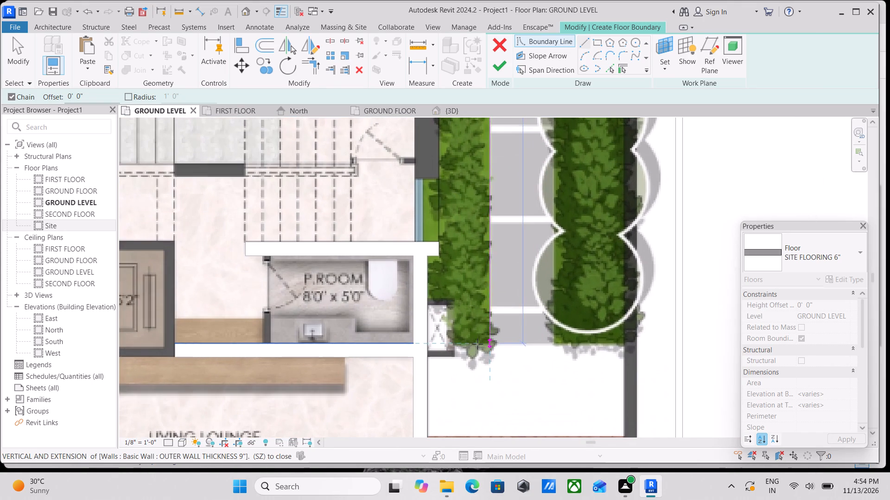
{"action": "scroll", "coordinate": [478, 344], "scroll_direction": "up", "scroll_amount": 7}
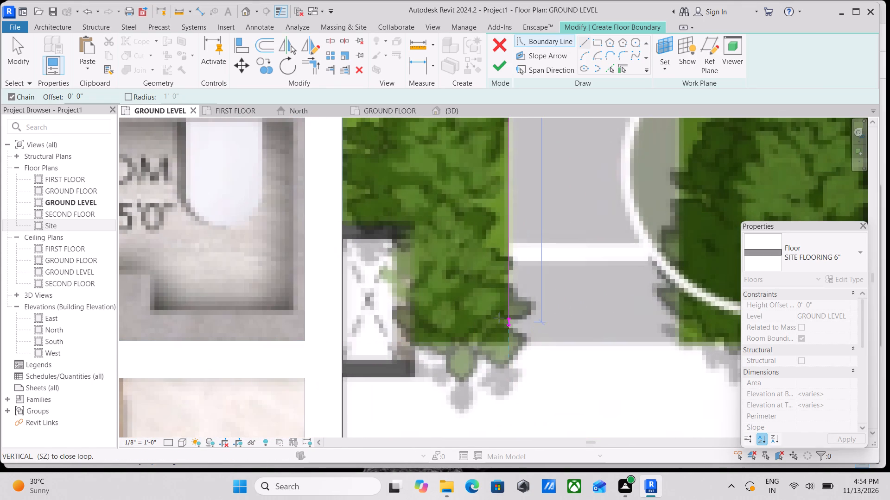
{"action": "left_click", "coordinate": [507, 342]}
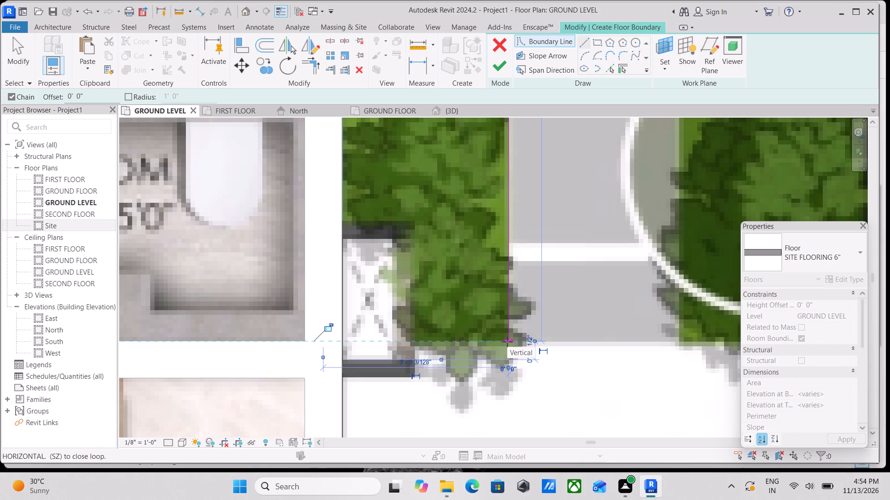
{"action": "key", "text": "Escape"}
{"action": "key", "text": "Escape"}
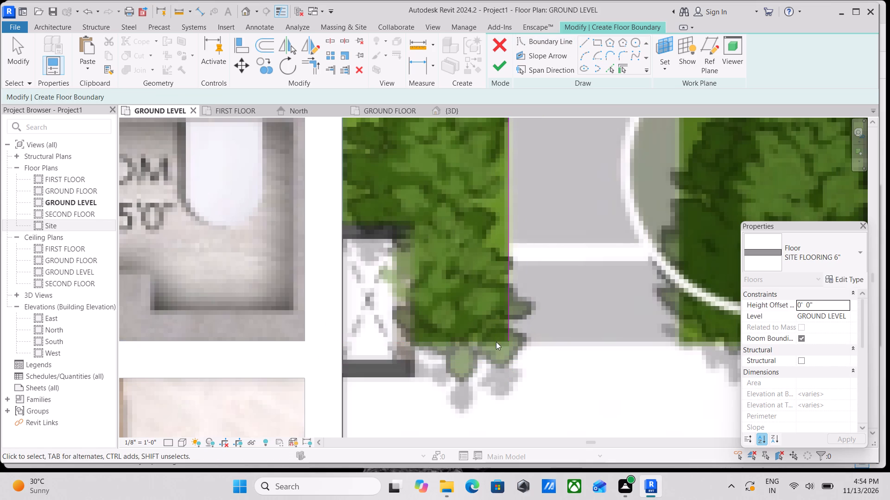
Draw a boundary line about 3'-5 1/2" long across the paved path's end, from the planting strip to the outer hedge.
{"action": "scroll", "coordinate": [549, 404], "scroll_direction": "down", "scroll_amount": 19}
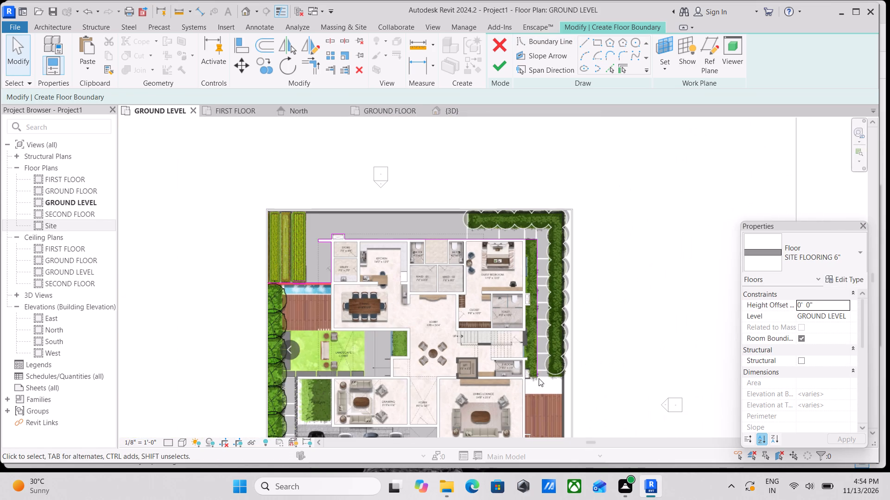
{"action": "middle_click_drag", "start_coordinate": [539, 378], "coordinate": [428, 360]}
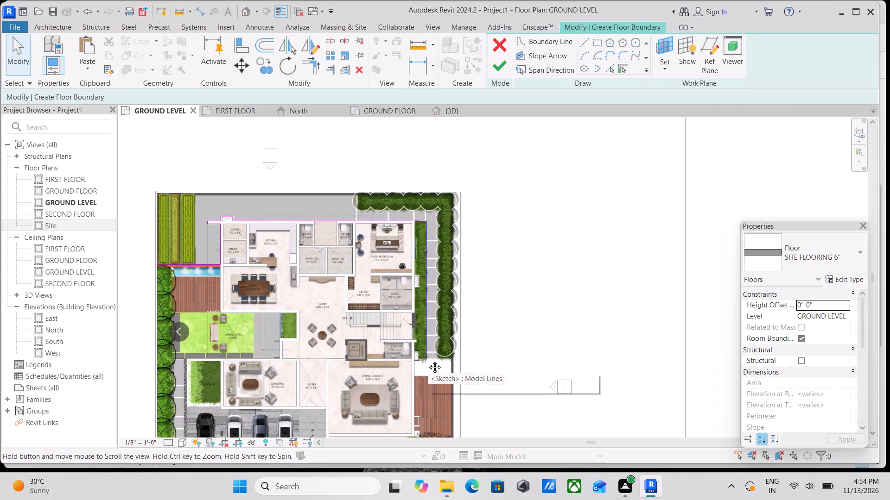
{"action": "middle_click_drag", "start_coordinate": [428, 360], "coordinate": [428, 360]}
{"action": "scroll", "coordinate": [428, 360], "scroll_direction": "up", "scroll_amount": 11}
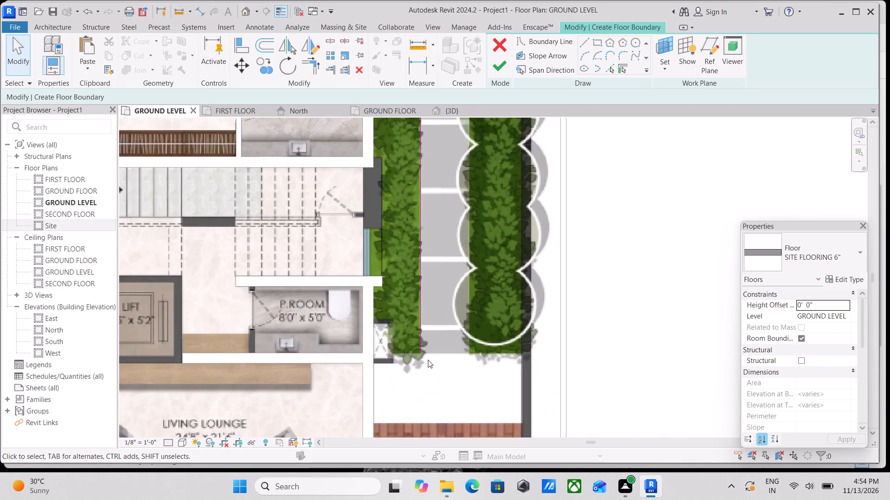
{"action": "scroll", "coordinate": [428, 360], "scroll_direction": "up", "scroll_amount": 5}
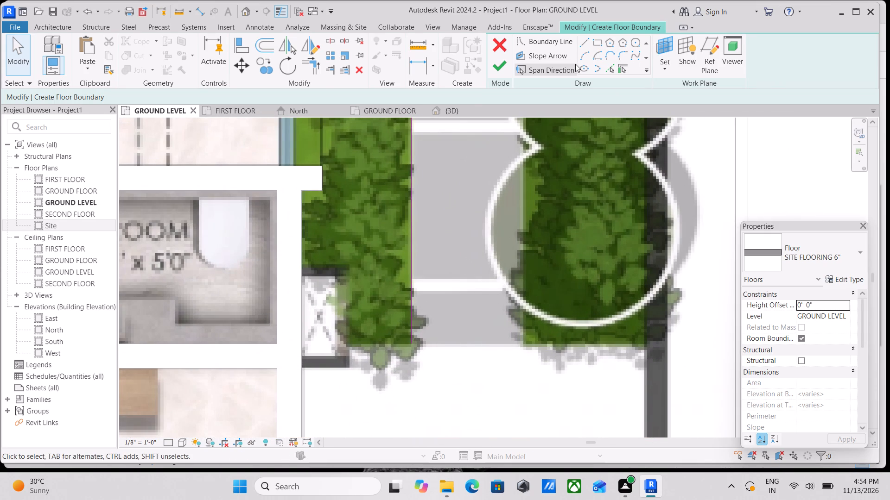
{"action": "left_click", "coordinate": [582, 41]}
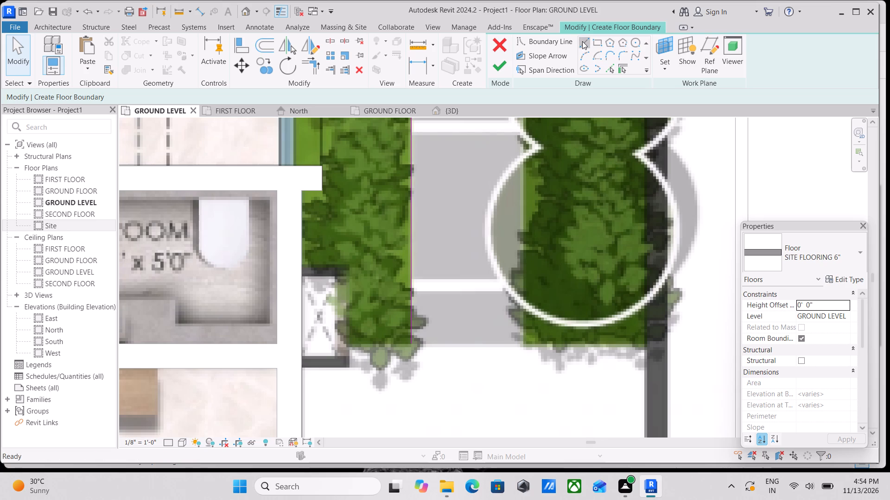
{"action": "scroll", "coordinate": [432, 350], "scroll_direction": "up", "scroll_amount": 7}
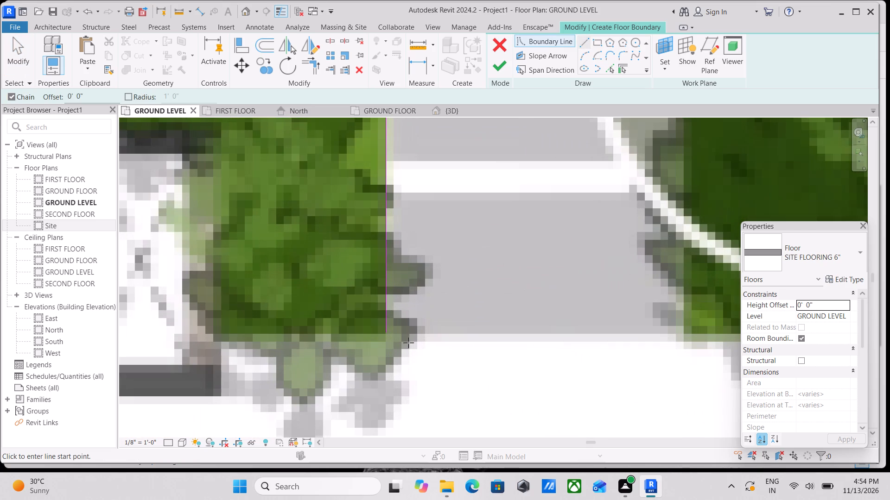
{"action": "left_click", "coordinate": [383, 333]}
{"action": "middle_click_drag", "start_coordinate": [545, 337], "coordinate": [335, 370]}
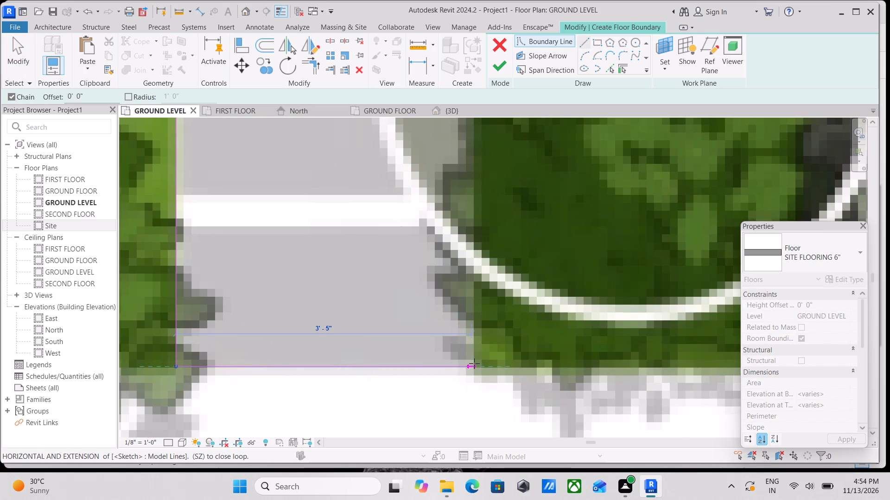
{"action": "scroll", "coordinate": [470, 365], "scroll_direction": "up", "scroll_amount": 4}
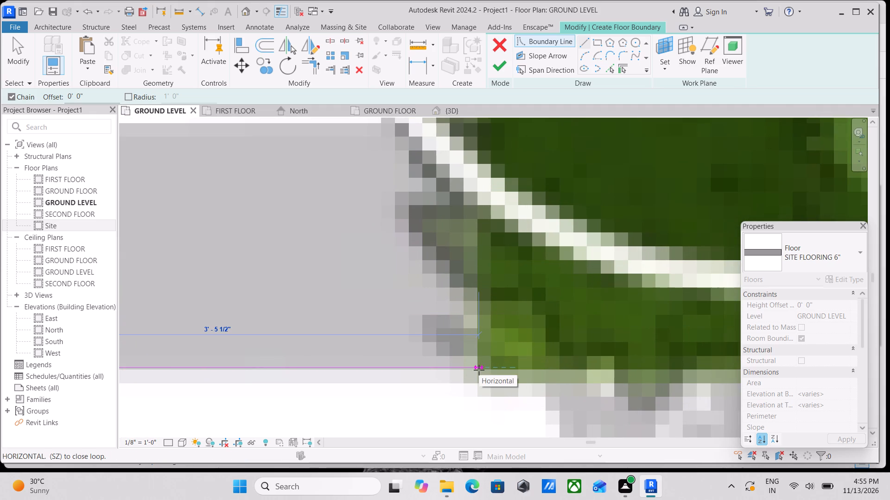
{"action": "left_click", "coordinate": [479, 370]}
Draw a boundary line along the outer hedge's inner edge, from the path's end near P.ROOM to the hedge's inner corner by GUEST BEDROOM.
{"action": "scroll", "coordinate": [481, 277], "scroll_direction": "down", "scroll_amount": 4}
{"action": "middle_click_drag", "start_coordinate": [481, 277], "coordinate": [470, 499]}
{"action": "scroll", "coordinate": [462, 318], "scroll_direction": "down", "scroll_amount": 3}
{"action": "middle_click_drag", "start_coordinate": [462, 318], "coordinate": [463, 482]}
{"action": "scroll", "coordinate": [472, 243], "scroll_direction": "down", "scroll_amount": 2}
{"action": "middle_click_drag", "start_coordinate": [472, 243], "coordinate": [451, 499]}
{"action": "scroll", "coordinate": [448, 288], "scroll_direction": "down", "scroll_amount": 3}
{"action": "middle_click_drag", "start_coordinate": [448, 288], "coordinate": [466, 491]}
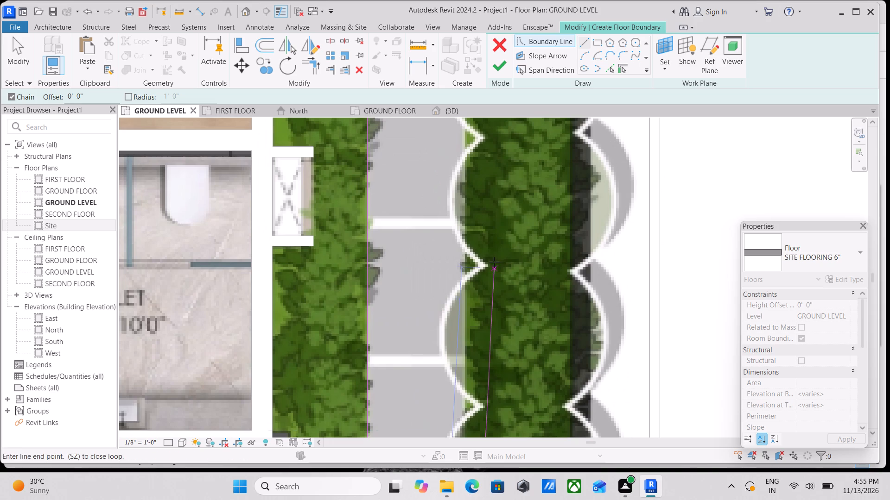
{"action": "scroll", "coordinate": [491, 262], "scroll_direction": "down", "scroll_amount": 1}
{"action": "middle_click_drag", "start_coordinate": [469, 272], "coordinate": [485, 412]}
{"action": "scroll", "coordinate": [445, 223], "scroll_direction": "down", "scroll_amount": 1}
{"action": "scroll", "coordinate": [498, 275], "scroll_direction": "down", "scroll_amount": 1}
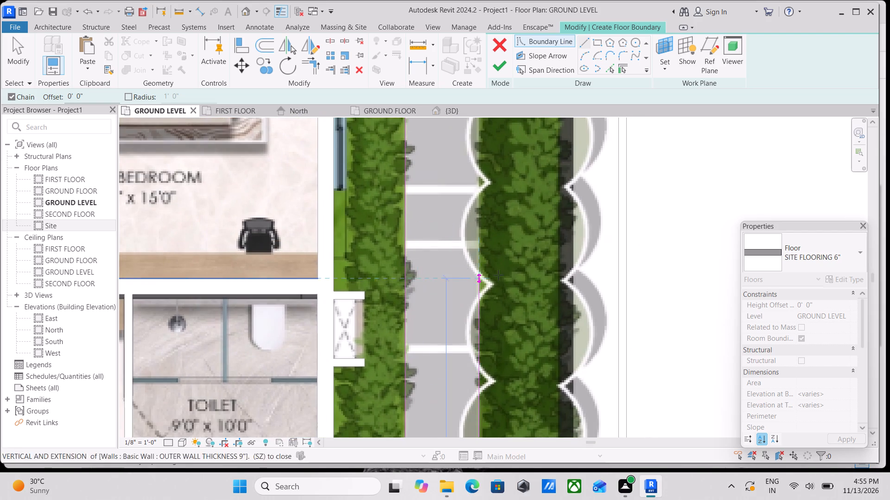
{"action": "scroll", "coordinate": [498, 275], "scroll_direction": "down", "scroll_amount": 1}
{"action": "middle_click_drag", "start_coordinate": [498, 275], "coordinate": [488, 375]}
{"action": "scroll", "coordinate": [450, 183], "scroll_direction": "down", "scroll_amount": 1}
{"action": "middle_click_drag", "start_coordinate": [450, 183], "coordinate": [478, 323]}
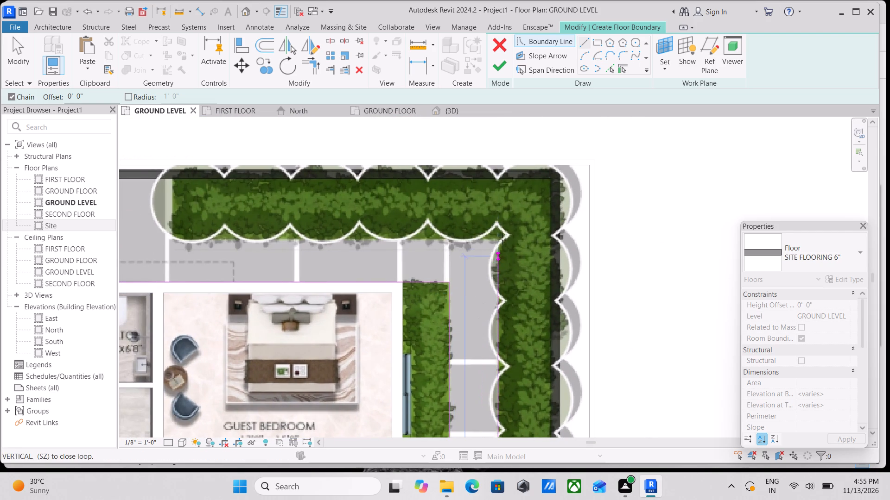
{"action": "scroll", "coordinate": [501, 291], "scroll_direction": "up", "scroll_amount": 1}
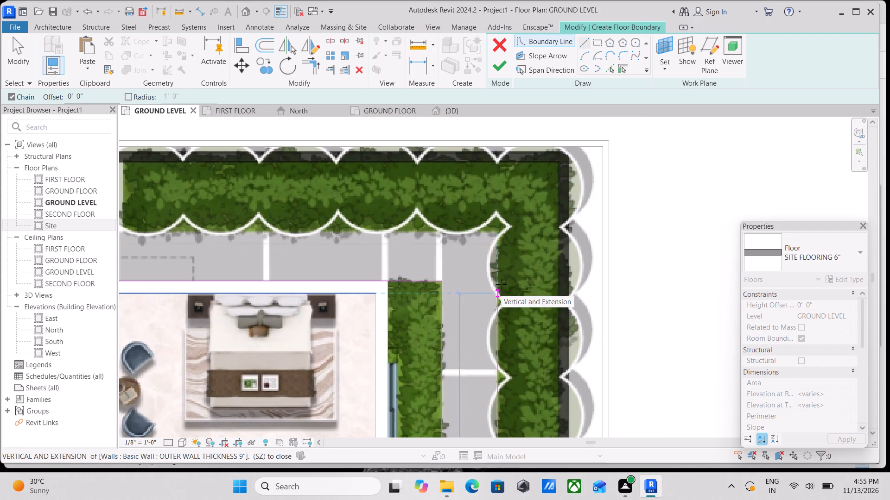
{"action": "scroll", "coordinate": [500, 228], "scroll_direction": "down", "scroll_amount": 2}
{"action": "scroll", "coordinate": [499, 248], "scroll_direction": "up", "scroll_amount": 1}
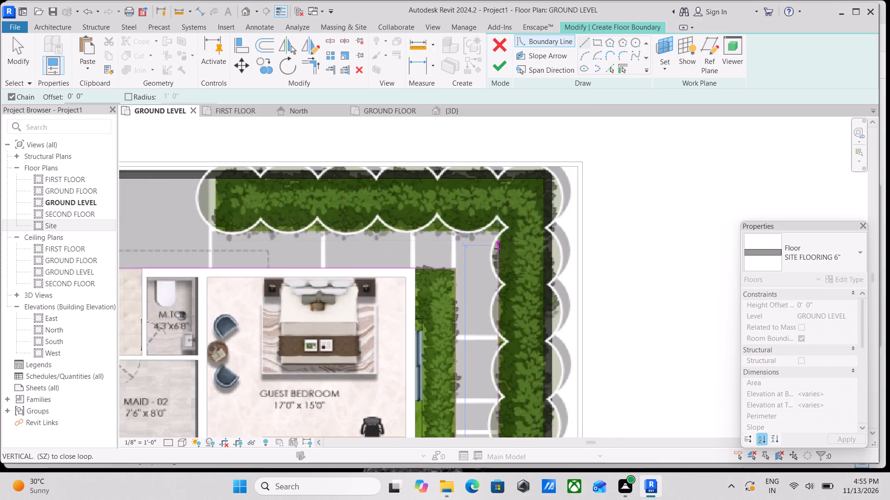
{"action": "scroll", "coordinate": [499, 249], "scroll_direction": "up", "scroll_amount": 3}
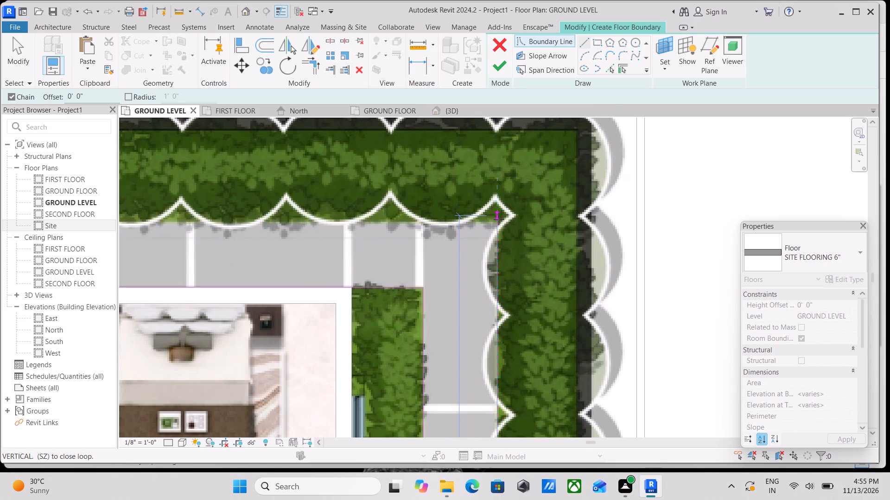
{"action": "left_click", "coordinate": [495, 220]}
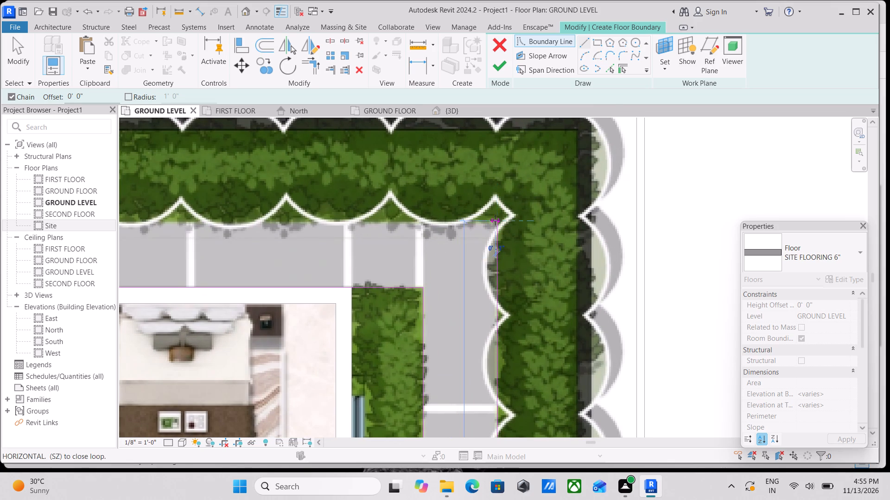
Draw a boundary line about 23'-9 5/8" long along the hedge's inner edge, from its inner corner by GUEST BEDROOM to the hedge's end.
{"action": "middle_click_drag", "start_coordinate": [389, 219], "coordinate": [464, 223]}
{"action": "middle_click_drag", "start_coordinate": [380, 222], "coordinate": [580, 246]}
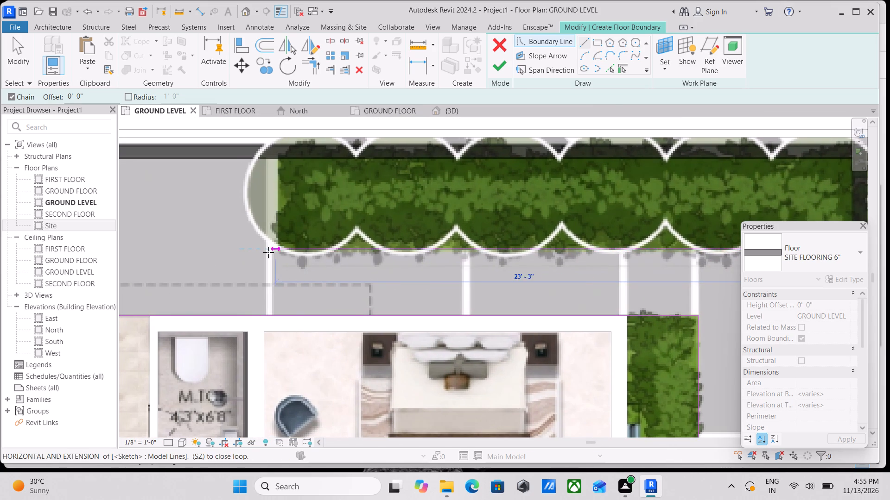
{"action": "scroll", "coordinate": [266, 252], "scroll_direction": "up", "scroll_amount": 4}
{"action": "middle_click_drag", "start_coordinate": [266, 252], "coordinate": [355, 289]}
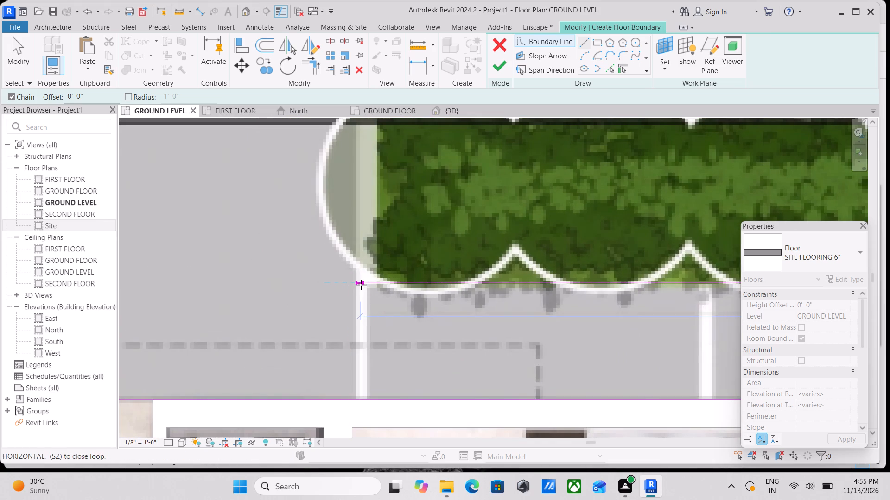
{"action": "left_click", "coordinate": [356, 283]}
{"action": "middle_click_drag", "start_coordinate": [356, 264], "coordinate": [383, 350]}
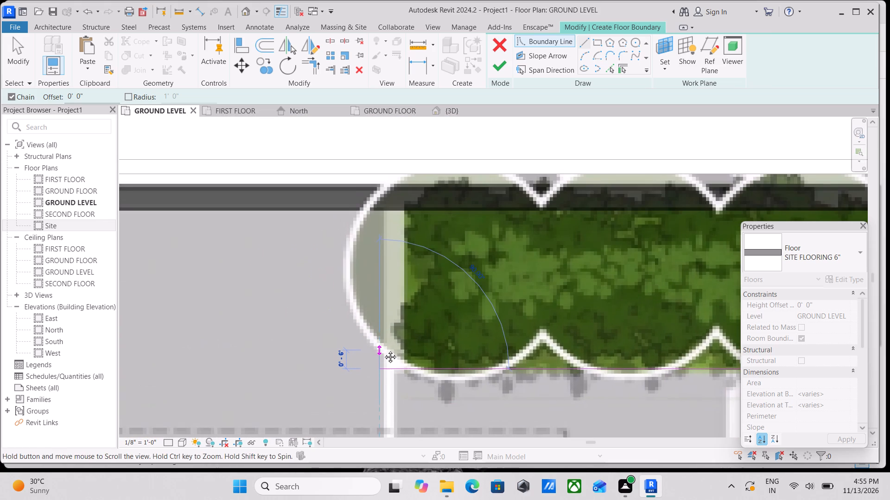
{"action": "middle_click_drag", "start_coordinate": [383, 350], "coordinate": [383, 348]}
{"action": "key", "text": "Escape"}
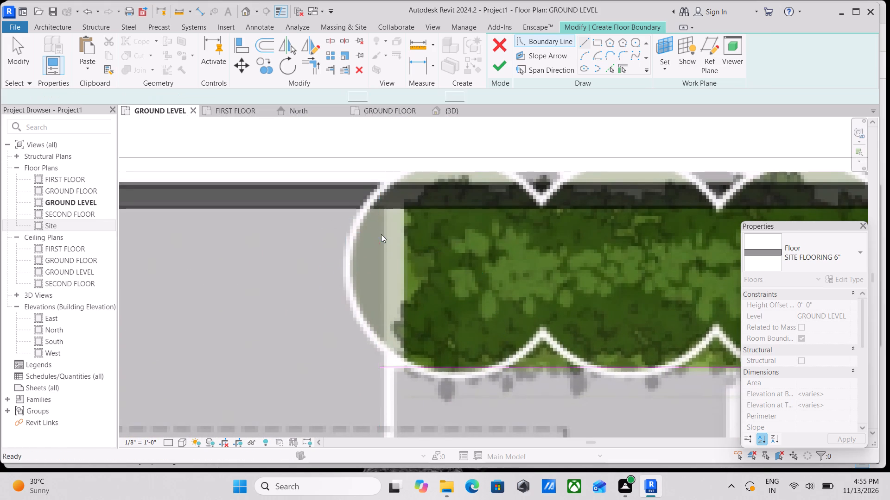
{"action": "scroll", "coordinate": [381, 234], "scroll_direction": "down", "scroll_amount": 3}
{"action": "scroll", "coordinate": [385, 346], "scroll_direction": "up", "scroll_amount": 3}
{"action": "key", "text": "Escape"}
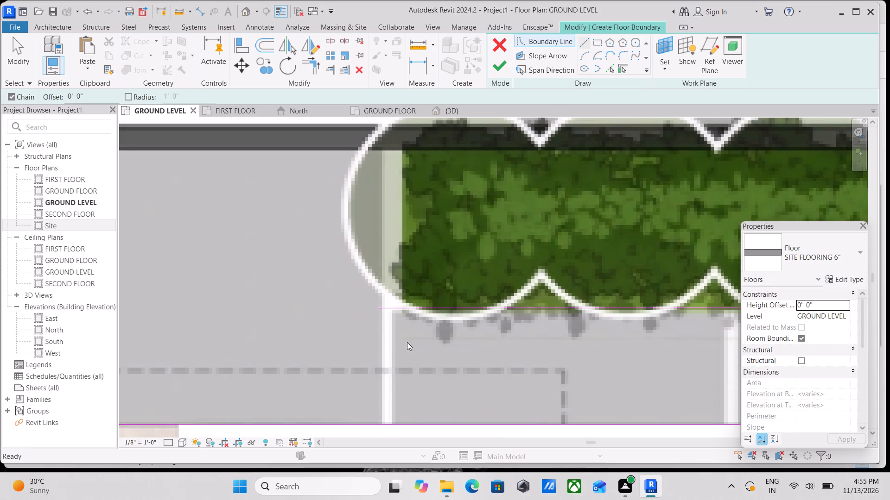
{"action": "key", "text": "Escape"}
Shorten the hedge-edge boundary line slightly so its free end sits on the white paving joint at the hedge's end.
{"action": "scroll", "coordinate": [415, 324], "scroll_direction": "up", "scroll_amount": 1}
{"action": "left_click", "coordinate": [389, 307]}
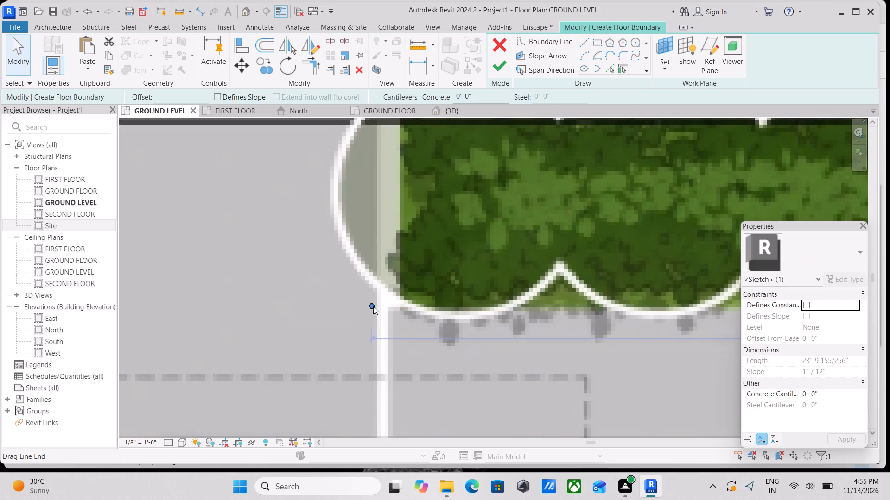
{"action": "left_click_drag", "start_coordinate": [371, 306], "coordinate": [377, 306]}
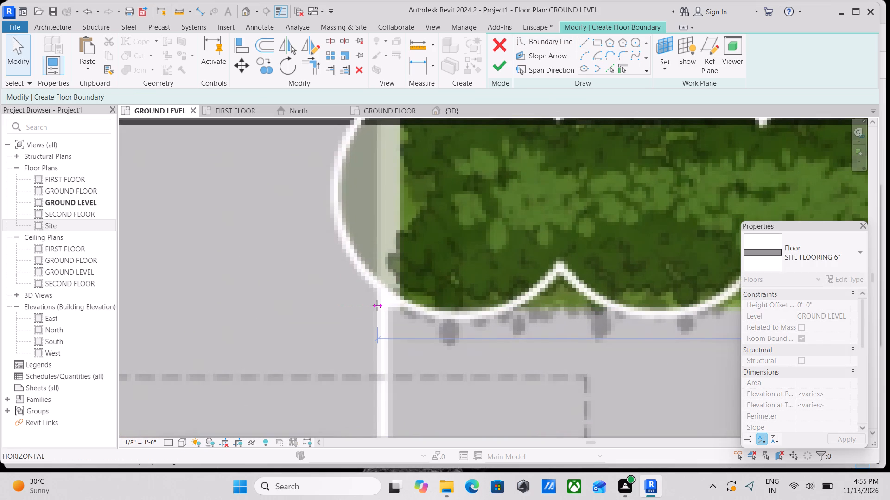
{"action": "left_click_drag", "start_coordinate": [377, 306], "coordinate": [386, 306]}
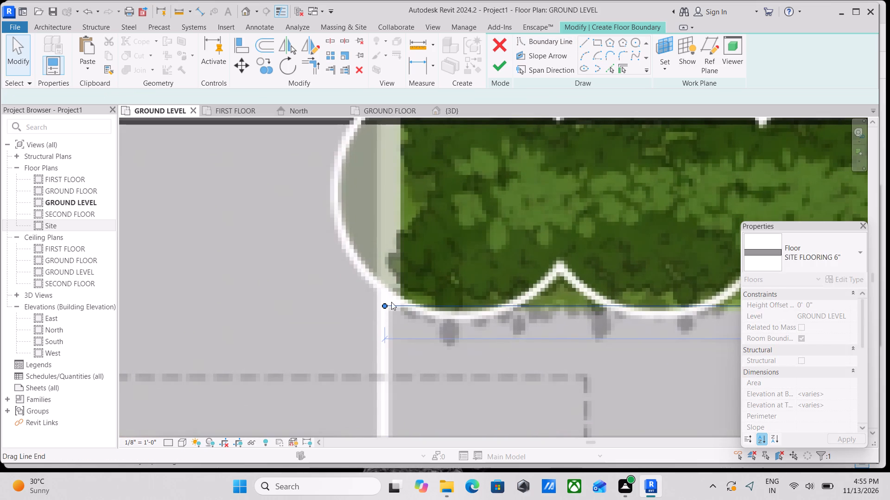
{"action": "key", "text": "Escape"}
{"action": "key", "text": "Escape"}
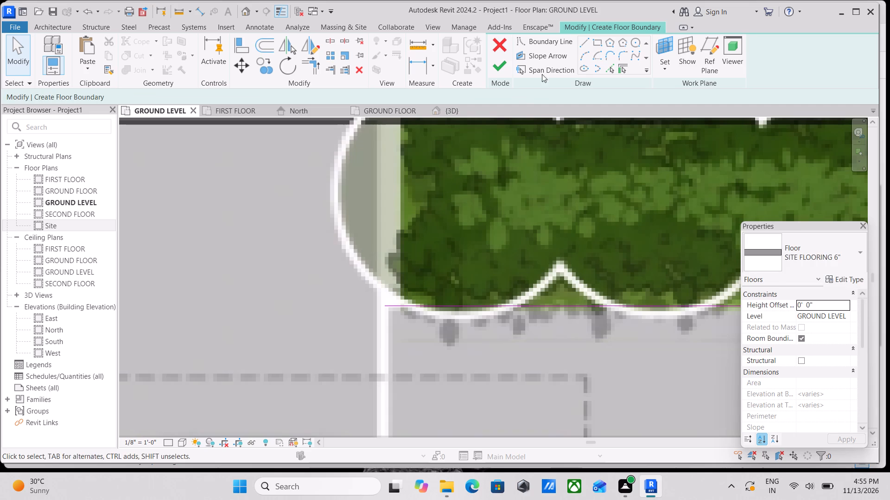
Draw a boundary line about 4'-3" long across the hedge's end, from the hedge-edge line to the dark site border's inner edge.
{"action": "left_click", "coordinate": [578, 41]}
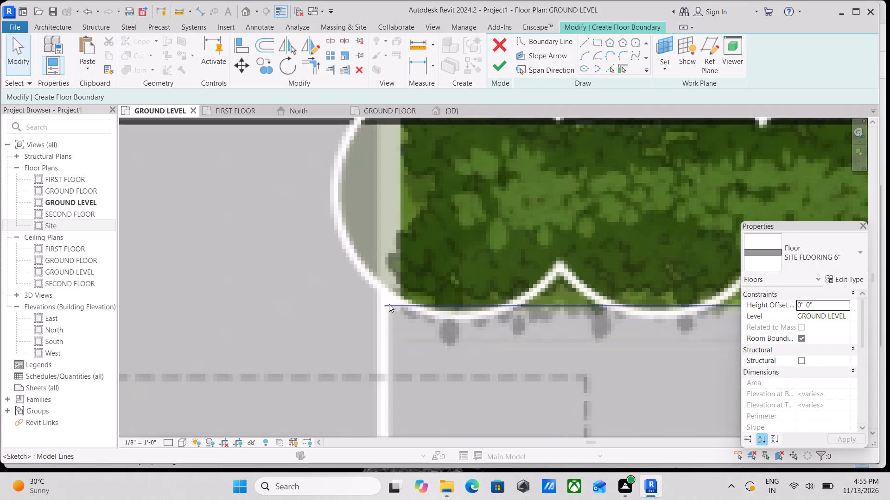
{"action": "left_click", "coordinate": [584, 41]}
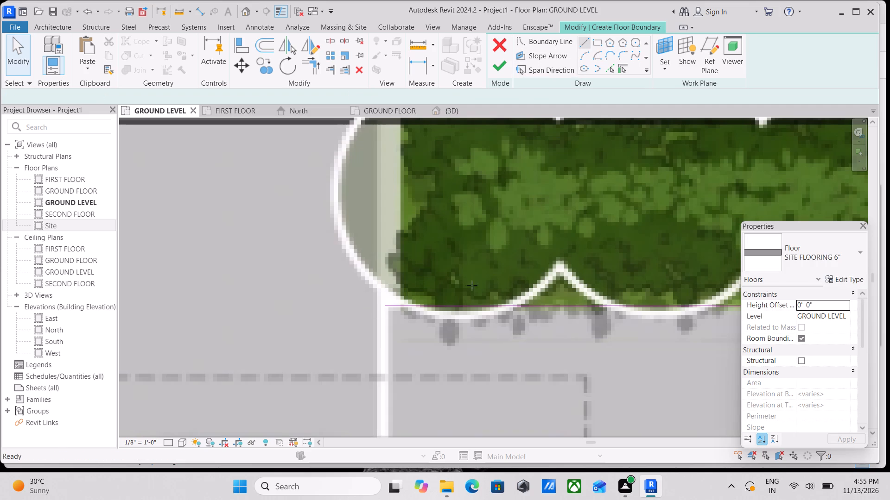
{"action": "left_click", "coordinate": [384, 307]}
{"action": "middle_click_drag", "start_coordinate": [381, 236], "coordinate": [385, 262]}
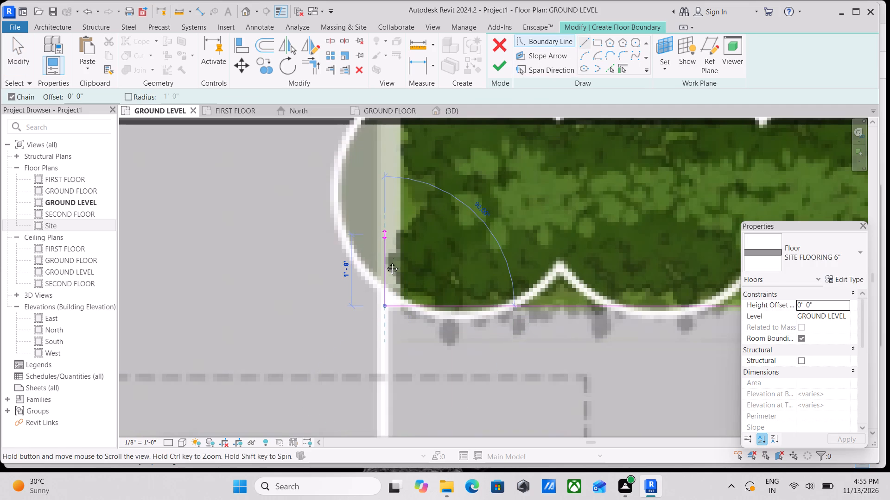
{"action": "middle_click_drag", "start_coordinate": [385, 262], "coordinate": [402, 394]}
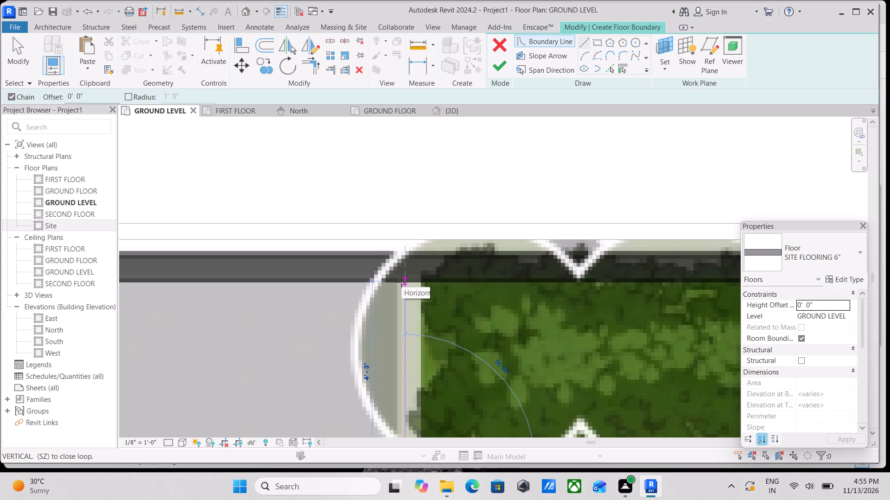
{"action": "left_click", "coordinate": [405, 282]}
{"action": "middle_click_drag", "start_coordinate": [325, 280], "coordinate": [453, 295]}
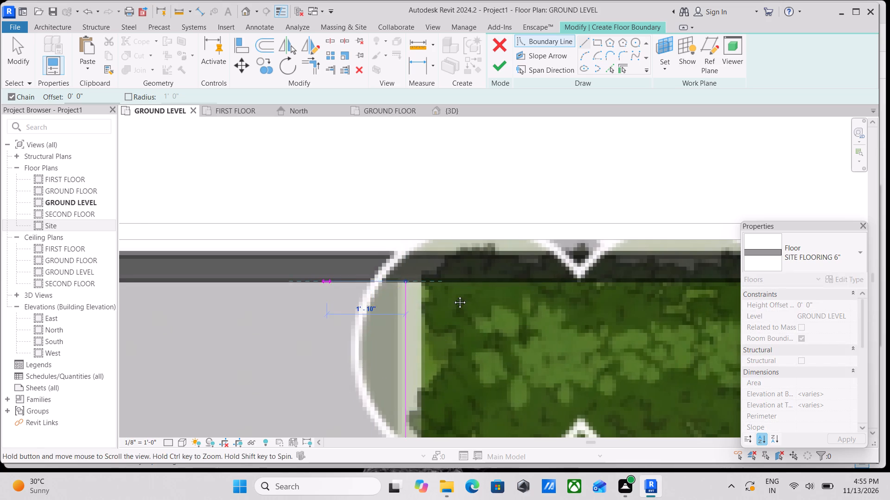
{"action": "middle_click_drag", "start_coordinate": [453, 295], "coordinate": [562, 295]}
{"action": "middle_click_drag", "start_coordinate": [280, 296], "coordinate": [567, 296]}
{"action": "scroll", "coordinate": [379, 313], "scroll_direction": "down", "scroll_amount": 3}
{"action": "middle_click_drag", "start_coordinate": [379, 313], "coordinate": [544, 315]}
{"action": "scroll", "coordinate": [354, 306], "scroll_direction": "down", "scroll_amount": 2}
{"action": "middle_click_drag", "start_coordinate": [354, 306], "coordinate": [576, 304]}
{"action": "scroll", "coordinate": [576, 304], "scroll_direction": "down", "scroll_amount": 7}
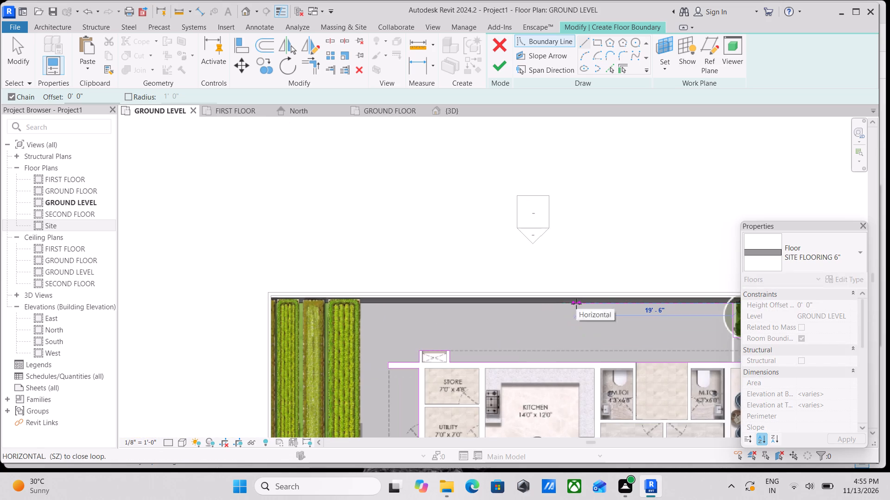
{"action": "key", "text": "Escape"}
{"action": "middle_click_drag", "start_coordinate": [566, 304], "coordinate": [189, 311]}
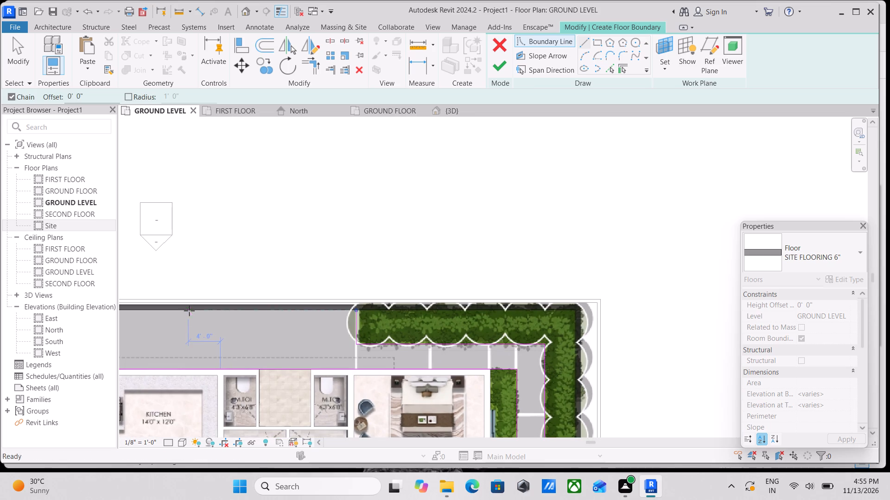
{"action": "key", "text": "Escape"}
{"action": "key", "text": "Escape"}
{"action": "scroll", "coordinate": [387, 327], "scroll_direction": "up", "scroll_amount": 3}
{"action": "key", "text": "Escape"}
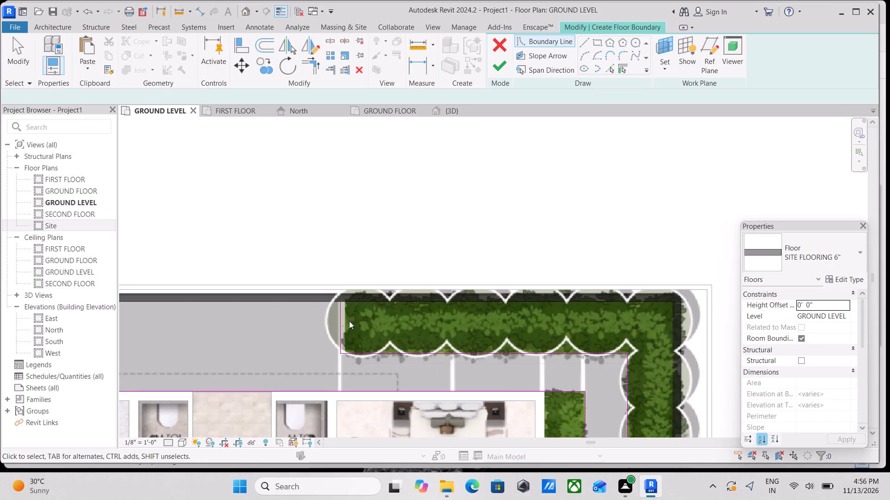
Extend the boundary line across the hedge's end to the inner face of the 4.5" site wall, about 5'-2 3/4" in total.
{"action": "scroll", "coordinate": [339, 318], "scroll_direction": "up", "scroll_amount": 3}
{"action": "left_click", "coordinate": [339, 318]}
{"action": "scroll", "coordinate": [345, 283], "scroll_direction": "up", "scroll_amount": 3}
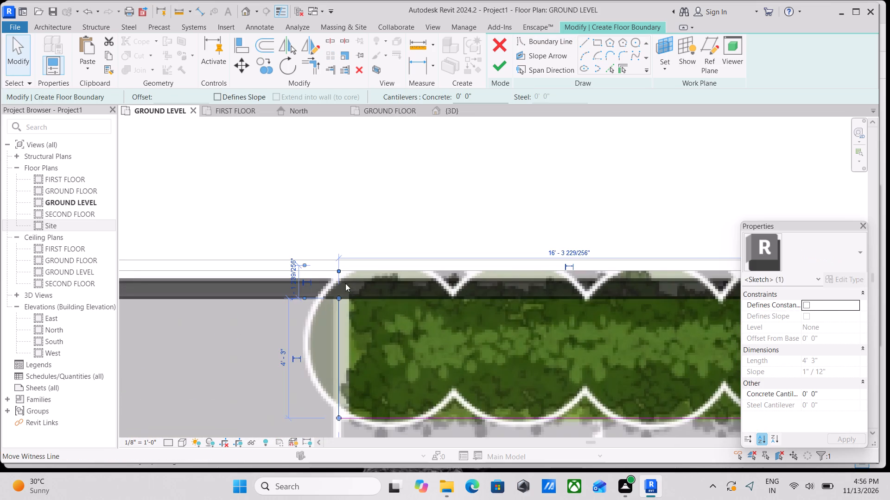
{"action": "scroll", "coordinate": [344, 287], "scroll_direction": "up", "scroll_amount": 3}
{"action": "left_click_drag", "start_coordinate": [337, 300], "coordinate": [340, 281]}
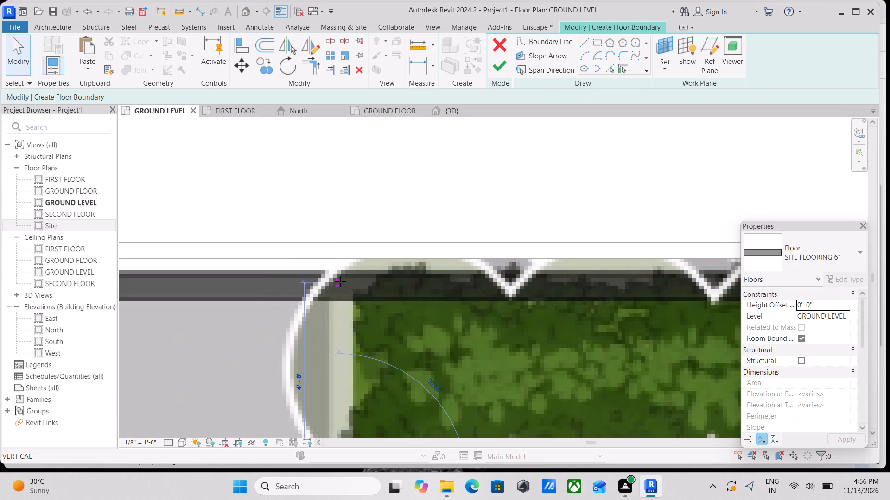
{"action": "left_click_drag", "start_coordinate": [340, 281], "coordinate": [335, 262]}
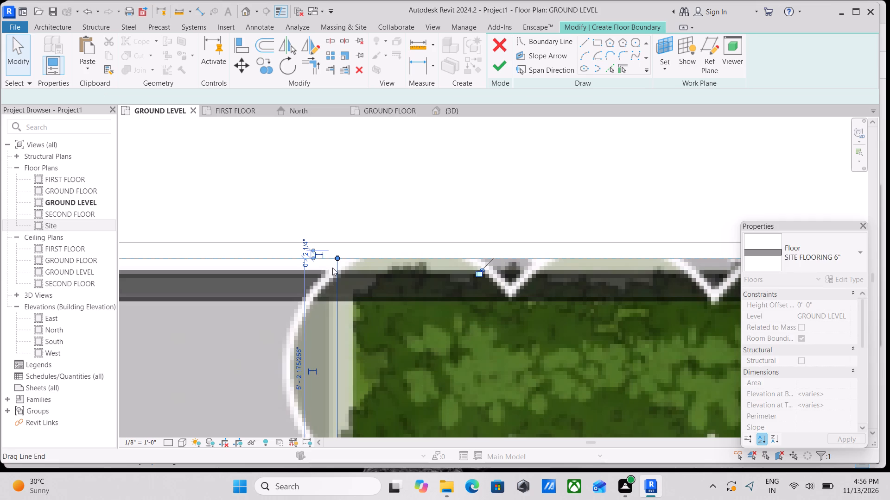
{"action": "key", "text": "Escape"}
Draw a boundary line about 57'-6 1/4" long along the site wall's inner face, from the hedge's end to the wall's inner corner beyond the planting beds.
{"action": "scroll", "coordinate": [272, 324], "scroll_direction": "down", "scroll_amount": 2}
{"action": "middle_click_drag", "start_coordinate": [272, 324], "coordinate": [335, 385]}
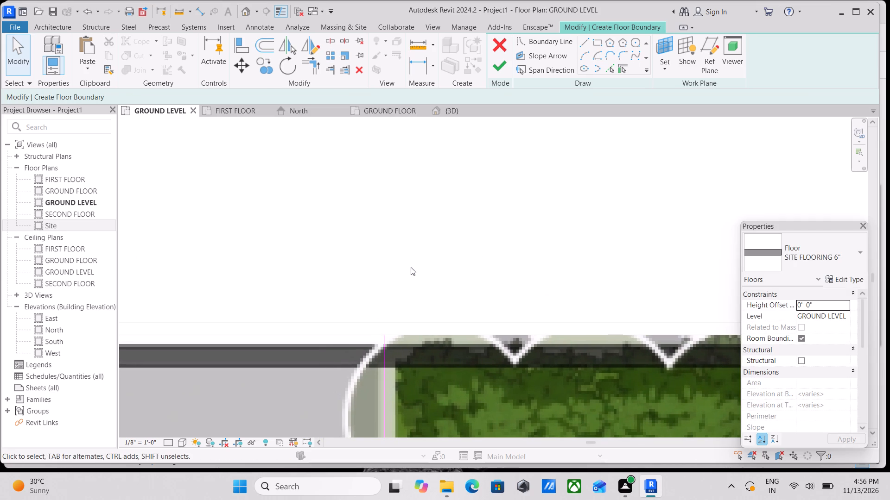
{"action": "left_click", "coordinate": [582, 40]}
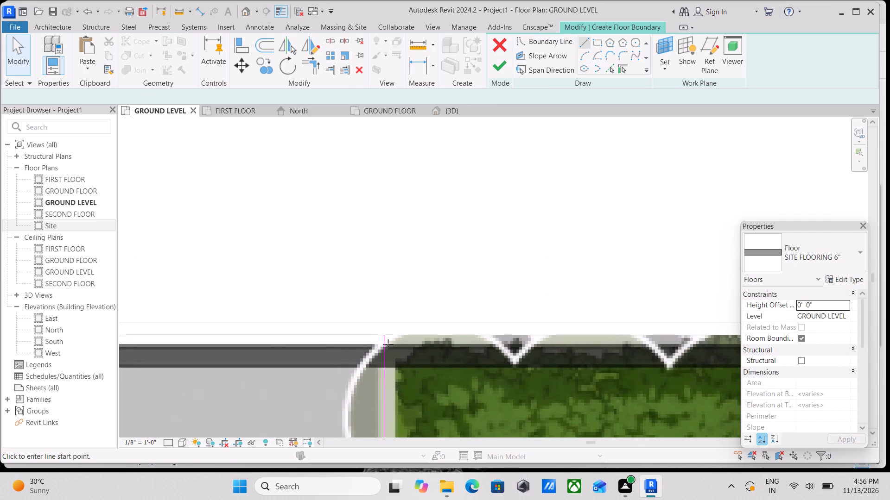
{"action": "left_click", "coordinate": [384, 333]}
{"action": "middle_click_drag", "start_coordinate": [252, 337], "coordinate": [684, 349]}
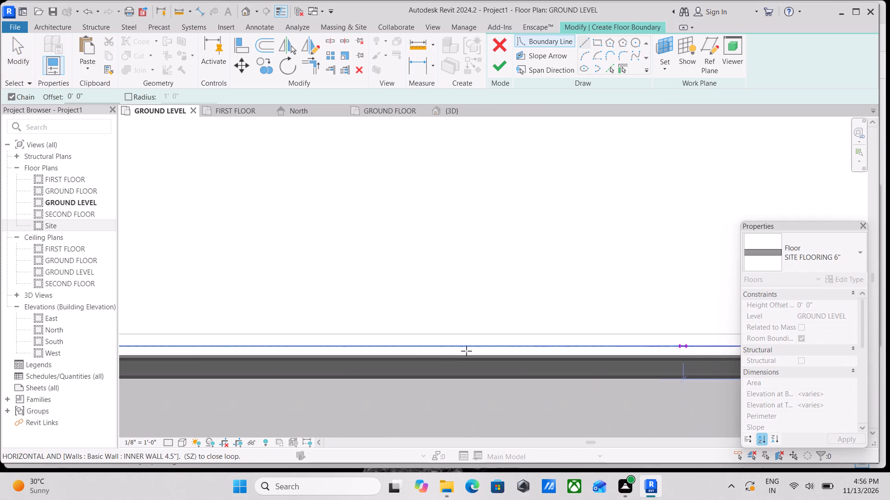
{"action": "scroll", "coordinate": [431, 349], "scroll_direction": "down", "scroll_amount": 3}
{"action": "middle_click_drag", "start_coordinate": [426, 349], "coordinate": [572, 338]}
{"action": "scroll", "coordinate": [393, 341], "scroll_direction": "down", "scroll_amount": 2}
{"action": "middle_click_drag", "start_coordinate": [390, 341], "coordinate": [564, 335]}
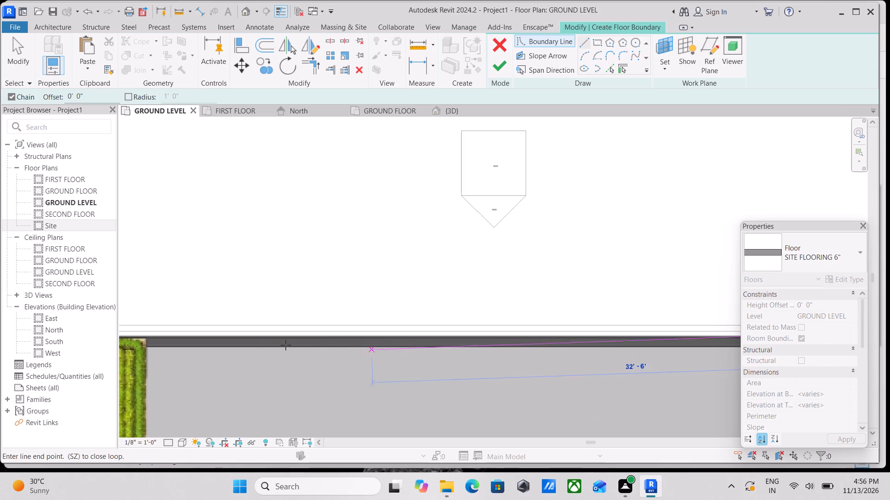
{"action": "middle_click_drag", "start_coordinate": [301, 342], "coordinate": [468, 329]}
{"action": "middle_click_drag", "start_coordinate": [359, 329], "coordinate": [508, 331]}
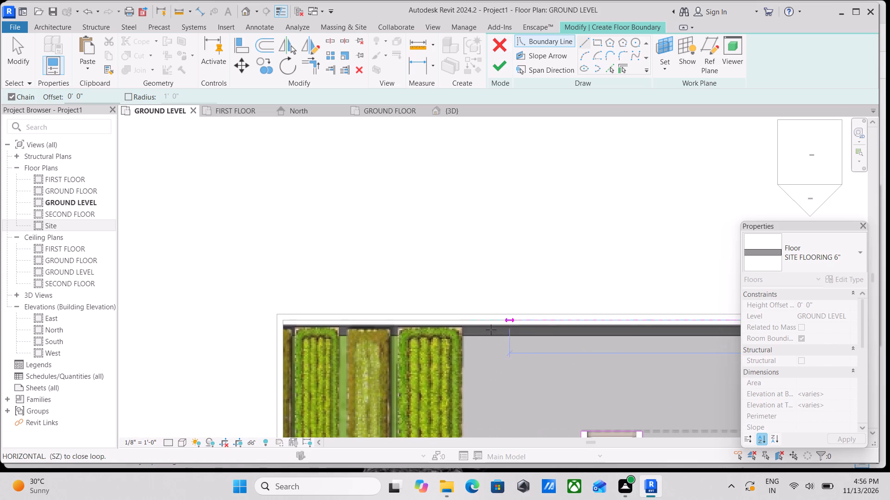
{"action": "left_click", "coordinate": [285, 323]}
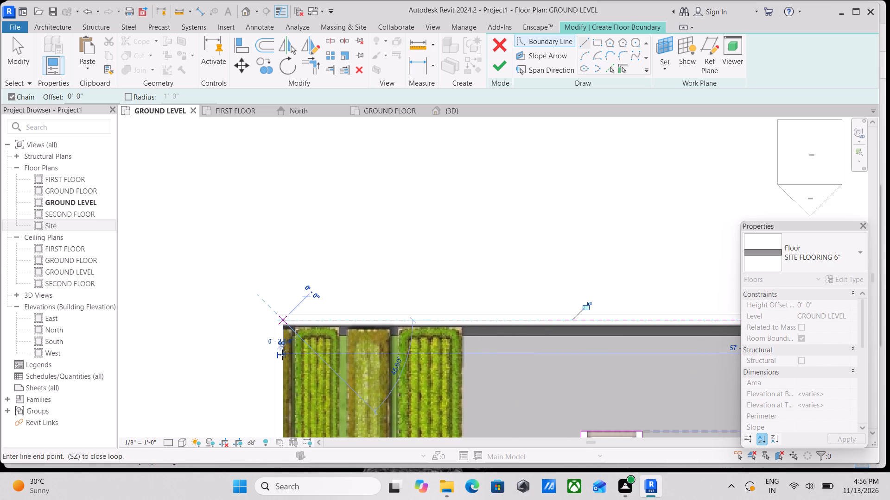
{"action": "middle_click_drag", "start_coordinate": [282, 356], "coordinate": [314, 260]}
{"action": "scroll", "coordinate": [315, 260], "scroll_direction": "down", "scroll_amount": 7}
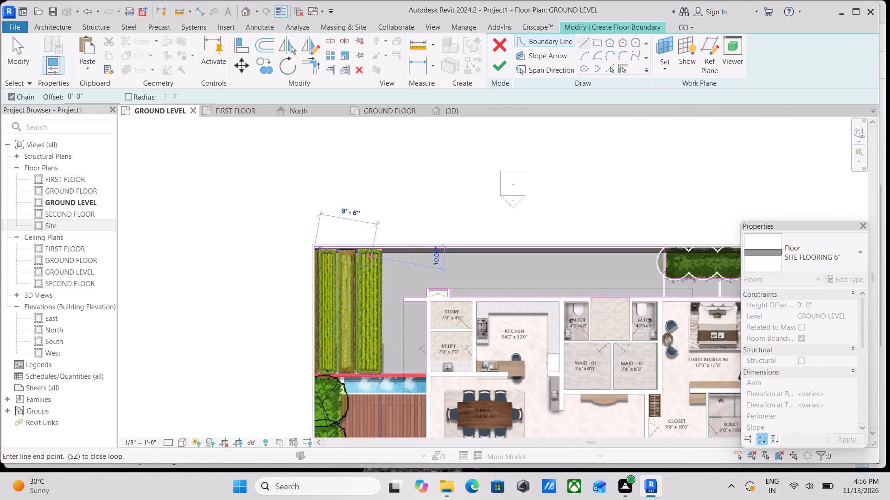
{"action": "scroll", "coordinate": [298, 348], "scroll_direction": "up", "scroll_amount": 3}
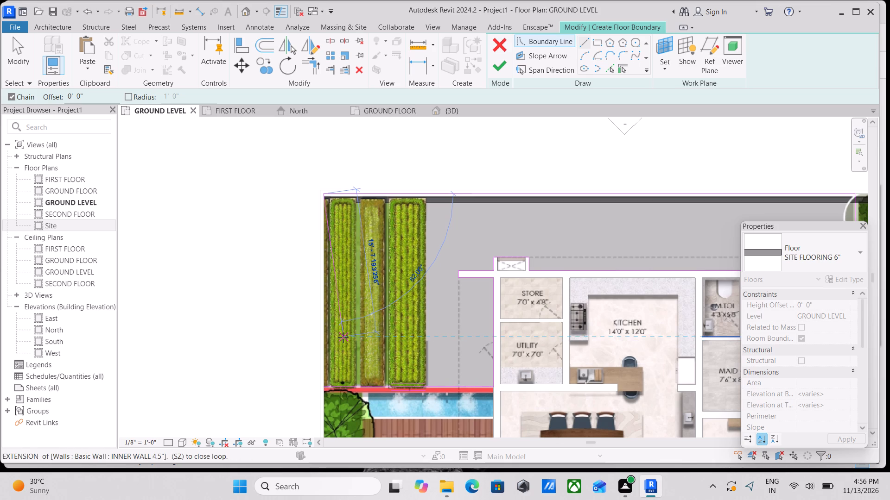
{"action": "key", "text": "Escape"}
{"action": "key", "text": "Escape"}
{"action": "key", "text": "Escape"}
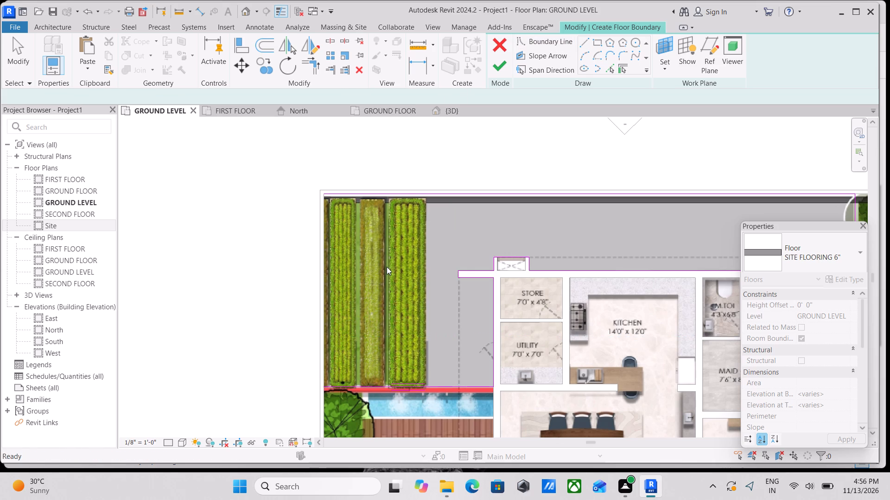
Shorten the site-wall boundary line so it ends in line with the edge of the planting bed nearest the house.
{"action": "scroll", "coordinate": [475, 210], "scroll_direction": "up", "scroll_amount": 4}
{"action": "scroll", "coordinate": [432, 188], "scroll_direction": "up", "scroll_amount": 2}
{"action": "middle_click_drag", "start_coordinate": [432, 188], "coordinate": [430, 250]}
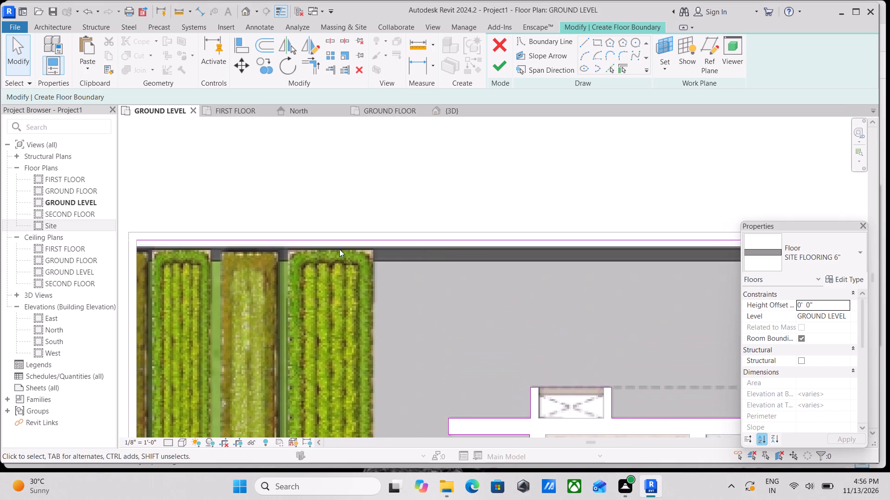
{"action": "left_click", "coordinate": [306, 242]}
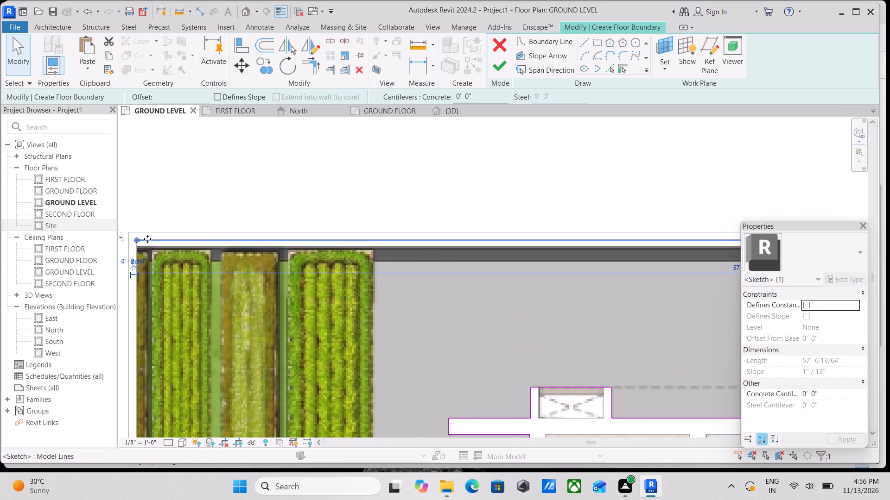
{"action": "left_click_drag", "start_coordinate": [136, 241], "coordinate": [205, 237]}
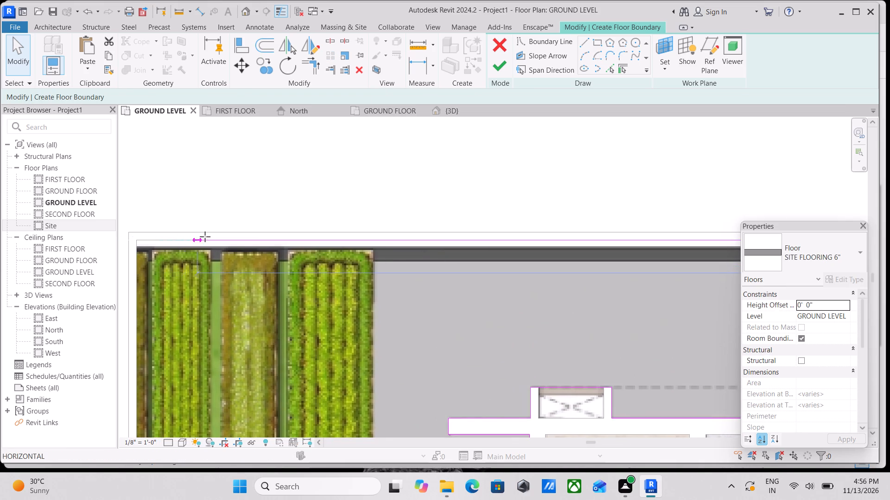
{"action": "left_click_drag", "start_coordinate": [205, 237], "coordinate": [364, 241]}
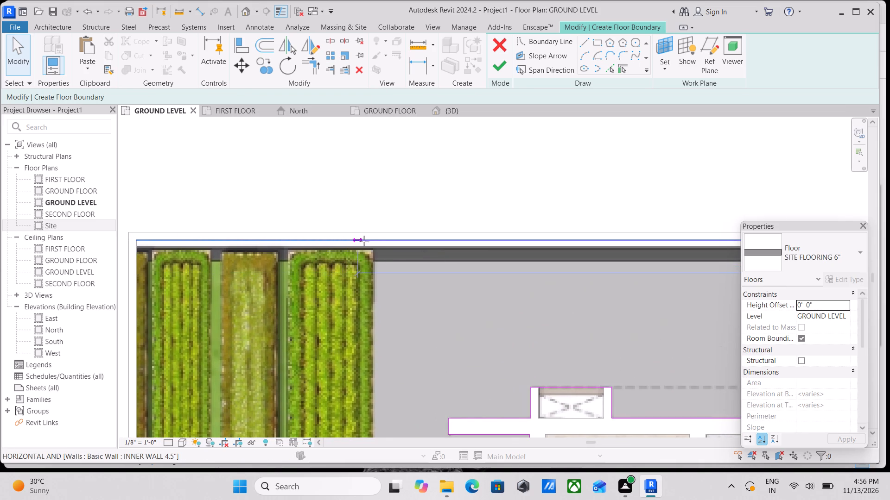
{"action": "left_click_drag", "start_coordinate": [364, 241], "coordinate": [374, 241]}
{"action": "middle_click_drag", "start_coordinate": [400, 277], "coordinate": [392, 277]}
{"action": "key", "text": "Escape"}
{"action": "scroll", "coordinate": [368, 237], "scroll_direction": "up", "scroll_amount": 1}
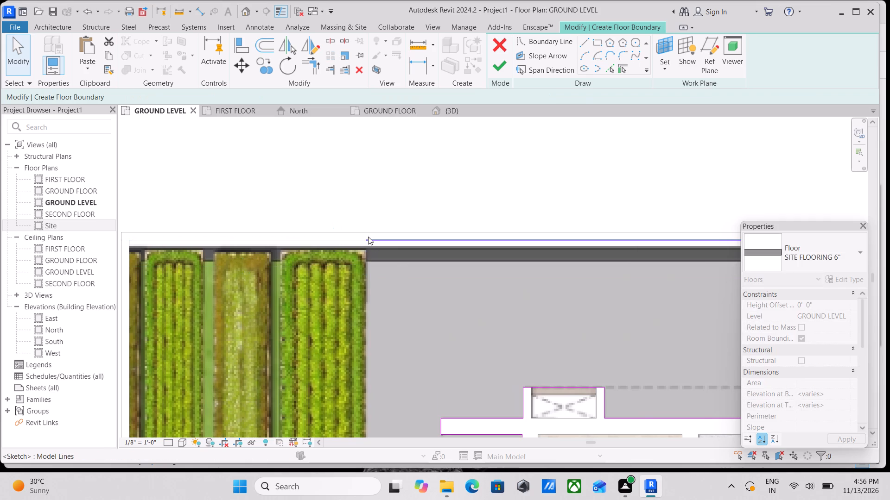
{"action": "middle_click_drag", "start_coordinate": [378, 247], "coordinate": [372, 241]}
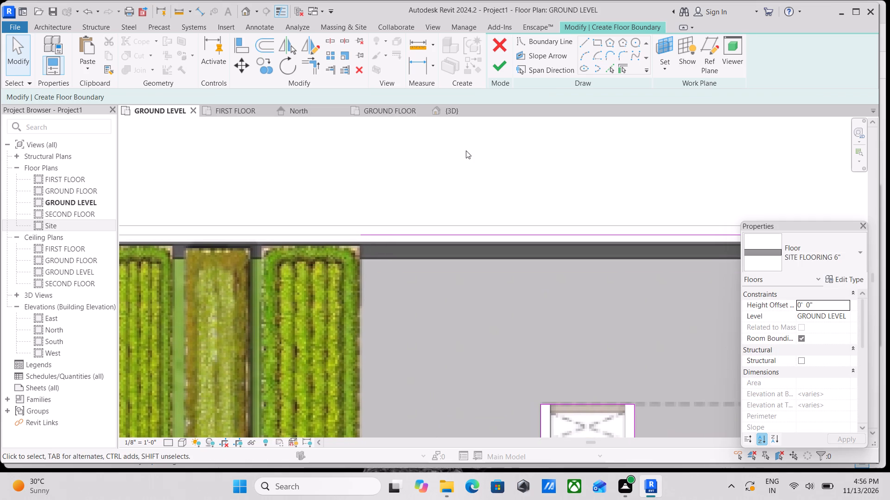
Draw a boundary line along the house-side edge of the nearest planting bed, from the site-wall line to the red wall by the pool.
{"action": "left_click", "coordinate": [585, 44]}
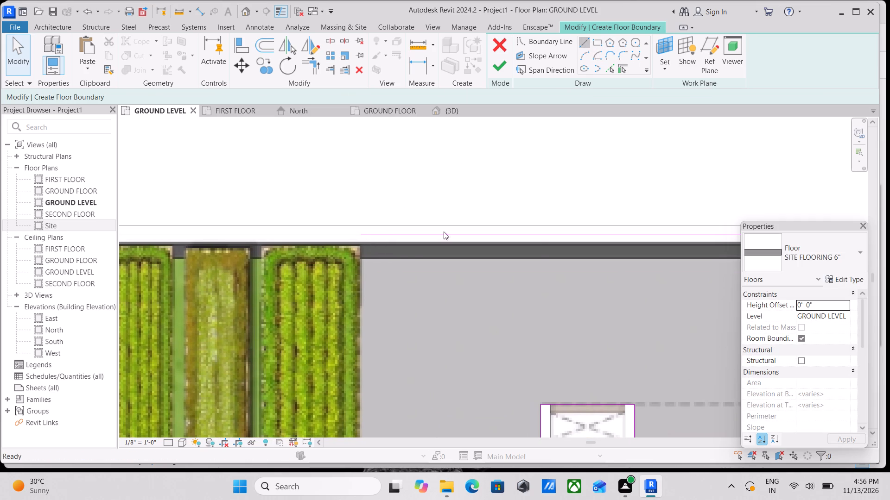
{"action": "left_click", "coordinate": [357, 234]}
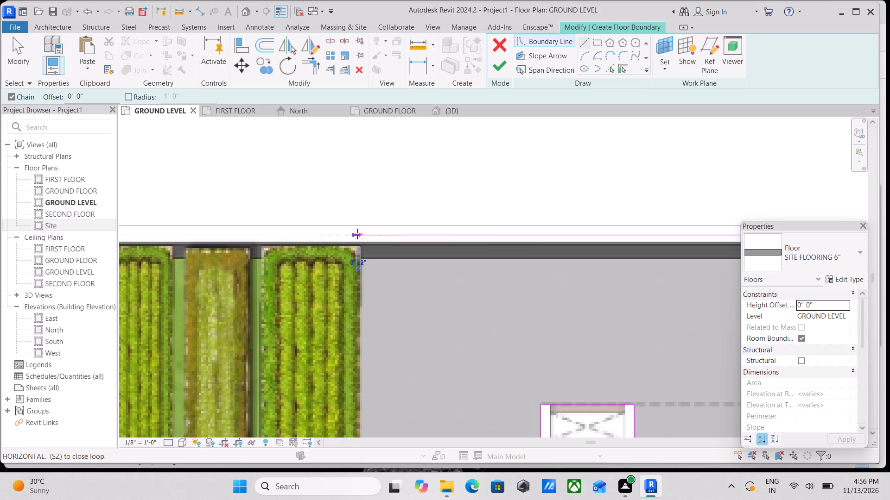
{"action": "middle_click_drag", "start_coordinate": [362, 319], "coordinate": [366, 173]}
{"action": "scroll", "coordinate": [359, 323], "scroll_direction": "down", "scroll_amount": 2}
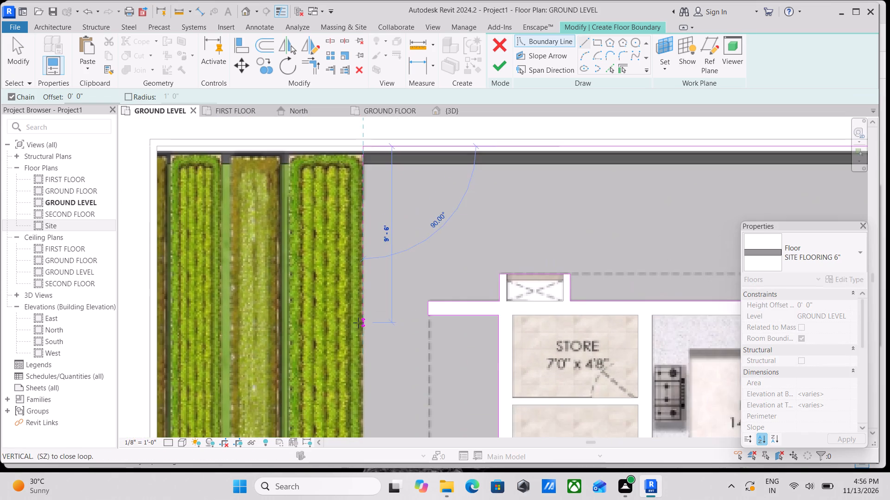
{"action": "middle_click_drag", "start_coordinate": [358, 323], "coordinate": [364, 188]}
{"action": "middle_click_drag", "start_coordinate": [357, 309], "coordinate": [379, 201]}
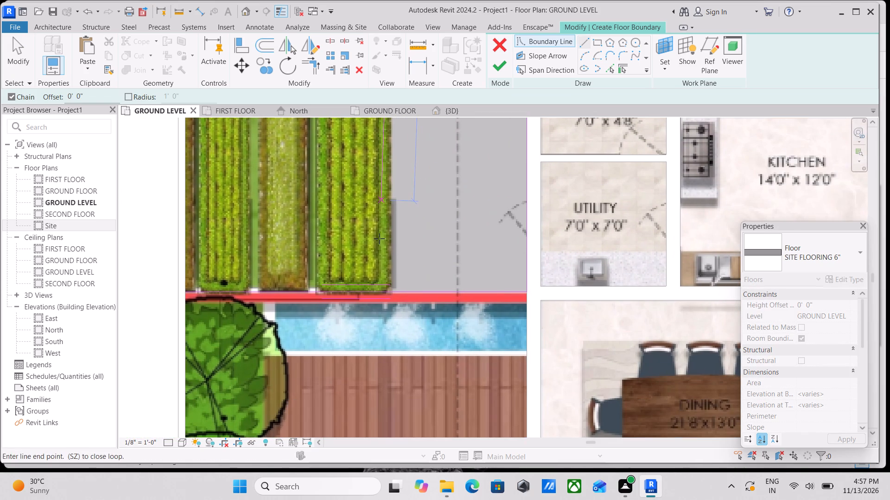
{"action": "left_click", "coordinate": [393, 294]}
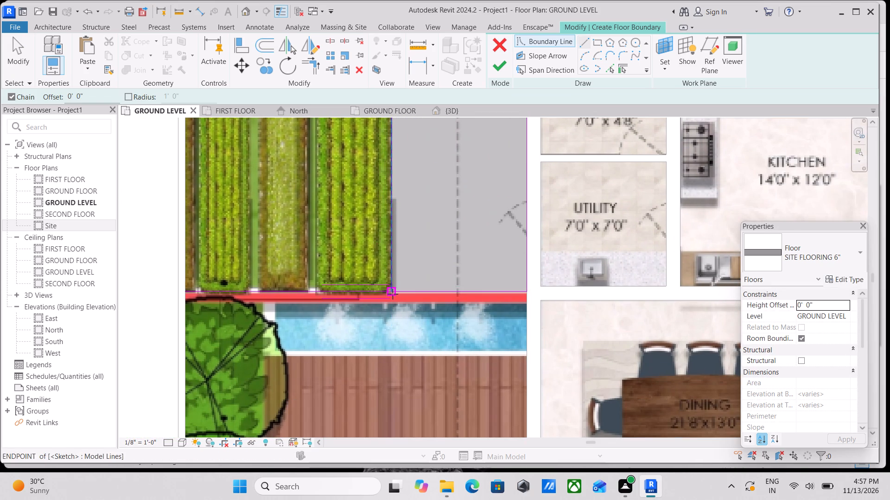
{"action": "key", "text": "Escape"}
{"action": "key", "text": "Escape"}
{"action": "key", "text": "Escape"}
{"action": "scroll", "coordinate": [419, 254], "scroll_direction": "up", "scroll_amount": 1}
{"action": "key", "text": "Escape"}
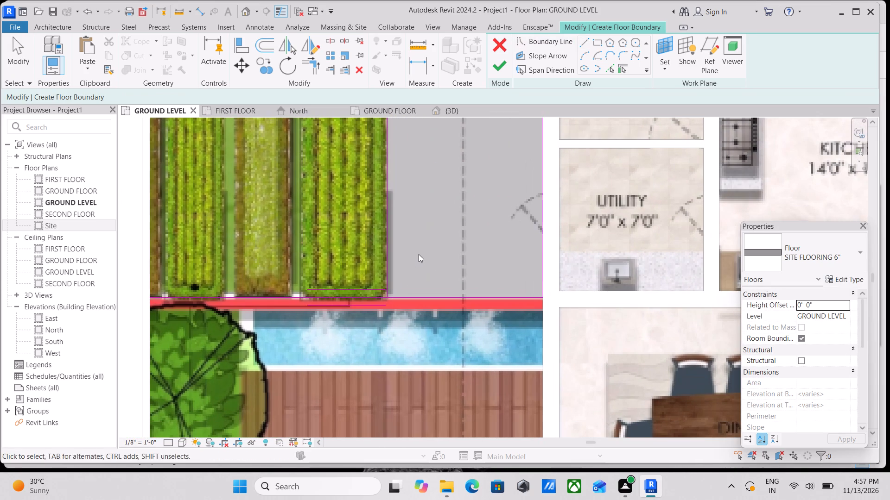
Trim the bed-edge boundary line and the boundary line along the red pool wall to a clean corner.
{"action": "type", "text": "TR"}
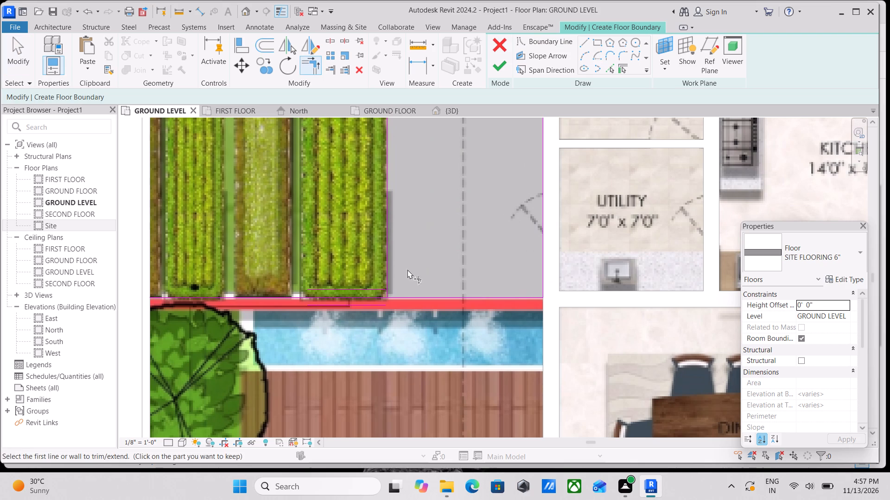
{"action": "left_click", "coordinate": [386, 268]}
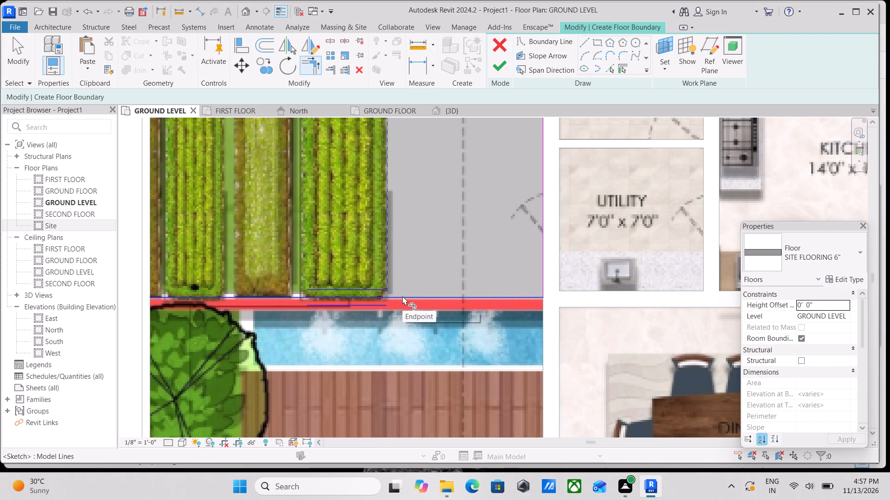
{"action": "left_click", "coordinate": [402, 296]}
{"action": "scroll", "coordinate": [402, 296], "scroll_direction": "down", "scroll_amount": 3}
{"action": "middle_click_drag", "start_coordinate": [402, 296], "coordinate": [414, 353]}
{"action": "scroll", "coordinate": [431, 275], "scroll_direction": "down", "scroll_amount": 2}
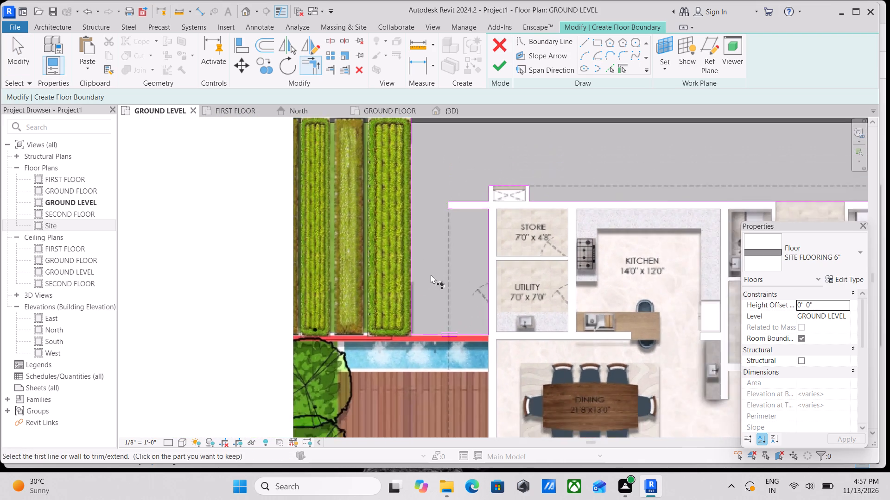
{"action": "middle_click_drag", "start_coordinate": [431, 275], "coordinate": [442, 367]}
{"action": "key", "text": "Escape"}
Check the boundary around the planting beds and finish the SITE FLOORING 6" floor sketch.
{"action": "scroll", "coordinate": [407, 245], "scroll_direction": "up", "scroll_amount": 2}
{"action": "scroll", "coordinate": [324, 207], "scroll_direction": "up", "scroll_amount": 3}
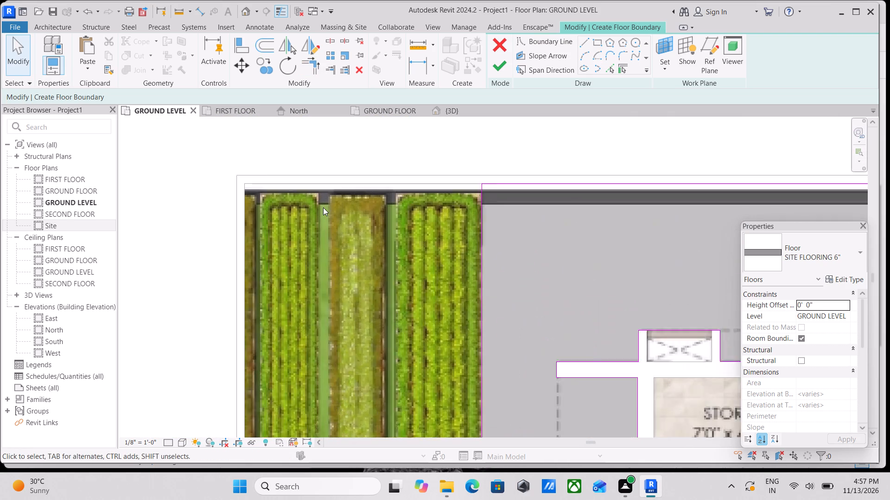
{"action": "scroll", "coordinate": [323, 207], "scroll_direction": "up", "scroll_amount": 1}
{"action": "scroll", "coordinate": [323, 207], "scroll_direction": "down", "scroll_amount": 6}
{"action": "middle_click_drag", "start_coordinate": [336, 280], "coordinate": [325, 250]}
{"action": "scroll", "coordinate": [325, 258], "scroll_direction": "down", "scroll_amount": 1}
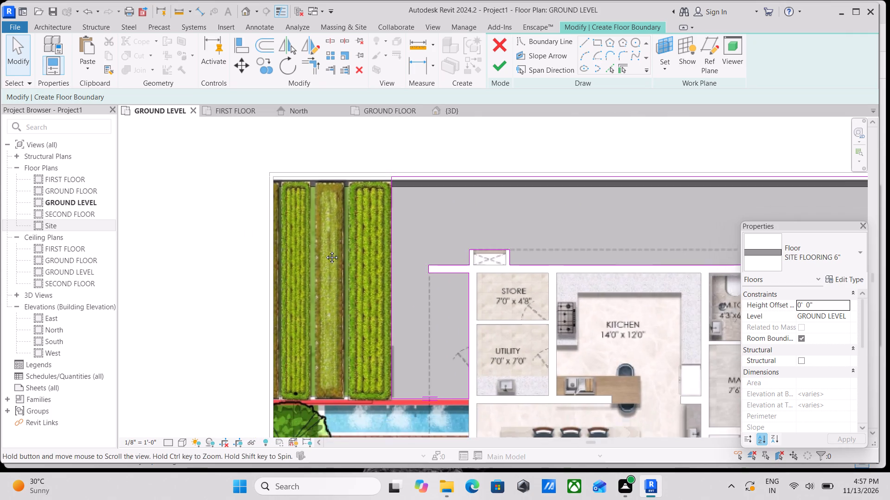
{"action": "middle_click_drag", "start_coordinate": [325, 250], "coordinate": [326, 243]}
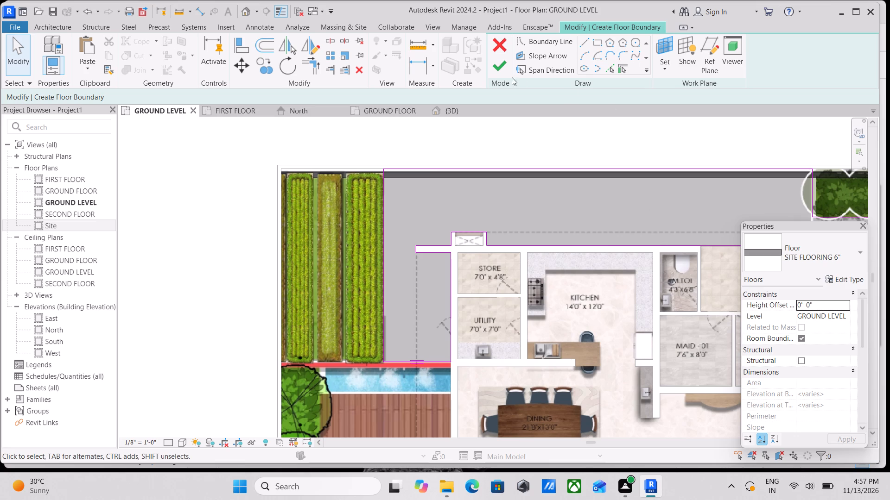
{"action": "left_click", "coordinate": [498, 74]}
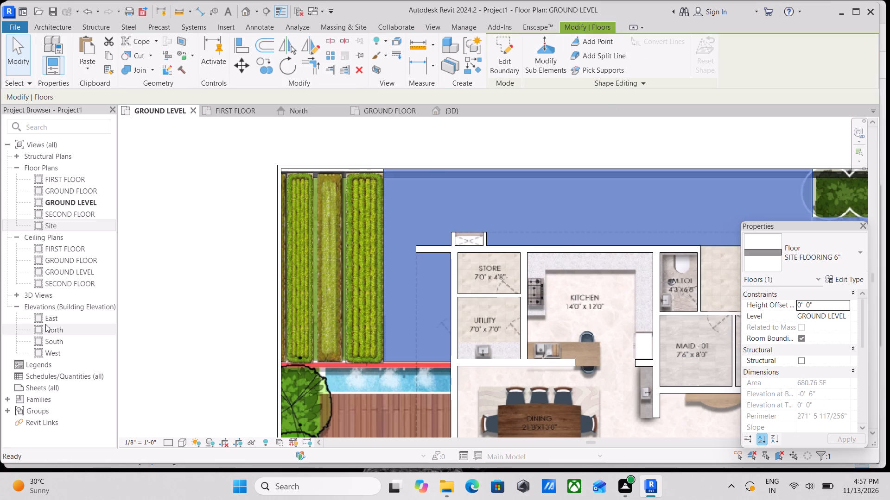
Examine the finished site floor's extent around the house, from the planting beds to the hedge-side path's end near the P.ROOM and living lounge.
{"action": "scroll", "coordinate": [365, 335], "scroll_direction": "down", "scroll_amount": 2}
{"action": "middle_click_drag", "start_coordinate": [395, 321], "coordinate": [138, 245]}
{"action": "middle_click_drag", "start_coordinate": [432, 300], "coordinate": [348, 247]}
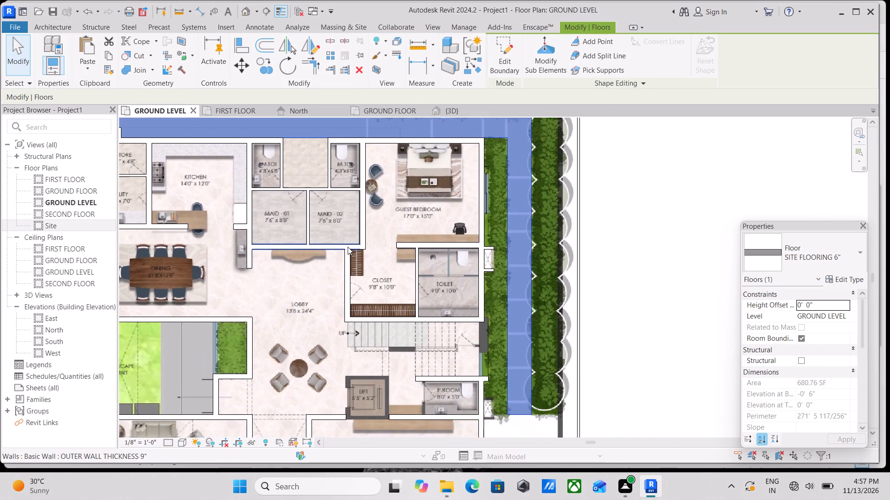
{"action": "scroll", "coordinate": [395, 287], "scroll_direction": "down", "scroll_amount": 4}
{"action": "middle_click_drag", "start_coordinate": [408, 300], "coordinate": [350, 248]}
{"action": "scroll", "coordinate": [465, 309], "scroll_direction": "up", "scroll_amount": 8}
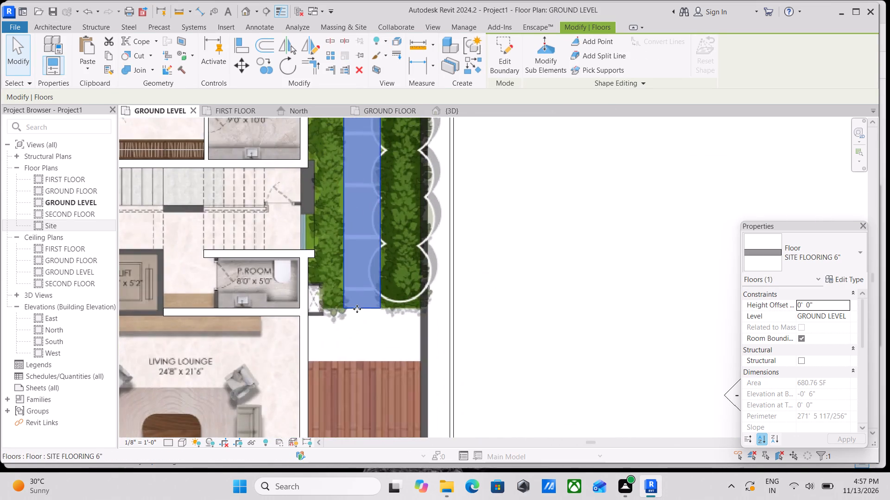
{"action": "scroll", "coordinate": [357, 309], "scroll_direction": "up", "scroll_amount": 3}
{"action": "scroll", "coordinate": [356, 309], "scroll_direction": "down", "scroll_amount": 3}
{"action": "scroll", "coordinate": [326, 333], "scroll_direction": "down", "scroll_amount": 1}
{"action": "middle_click_drag", "start_coordinate": [326, 333], "coordinate": [465, 390]}
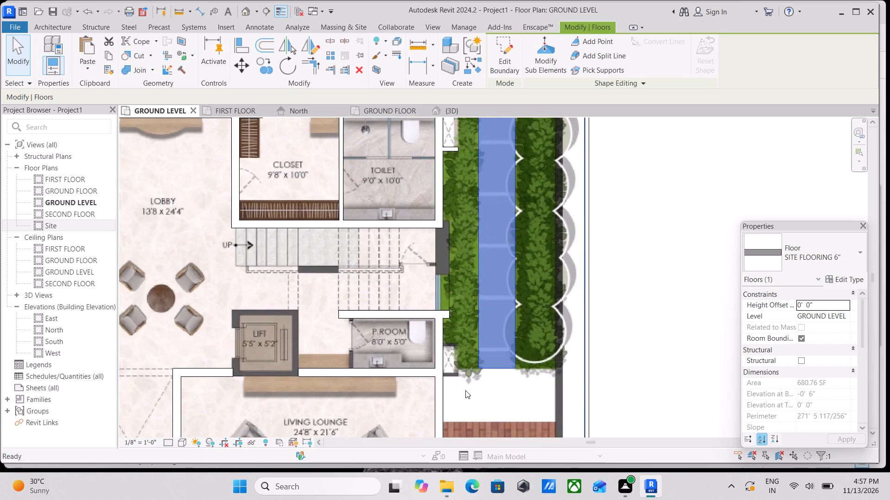
{"action": "scroll", "coordinate": [463, 384], "scroll_direction": "down", "scroll_amount": 5}
{"action": "middle_click_drag", "start_coordinate": [463, 384], "coordinate": [561, 449]}
{"action": "middle_click_drag", "start_coordinate": [385, 344], "coordinate": [497, 349]}
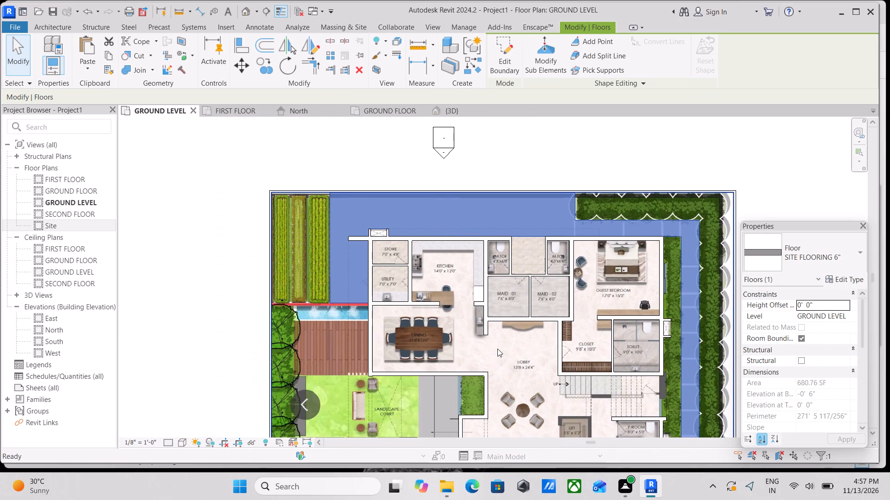
{"action": "scroll", "coordinate": [500, 316], "scroll_direction": "up", "scroll_amount": 2}
{"action": "middle_click_drag", "start_coordinate": [499, 316], "coordinate": [297, 250]}
{"action": "scroll", "coordinate": [420, 306], "scroll_direction": "down", "scroll_amount": 1}
{"action": "middle_click_drag", "start_coordinate": [420, 306], "coordinate": [314, 249]}
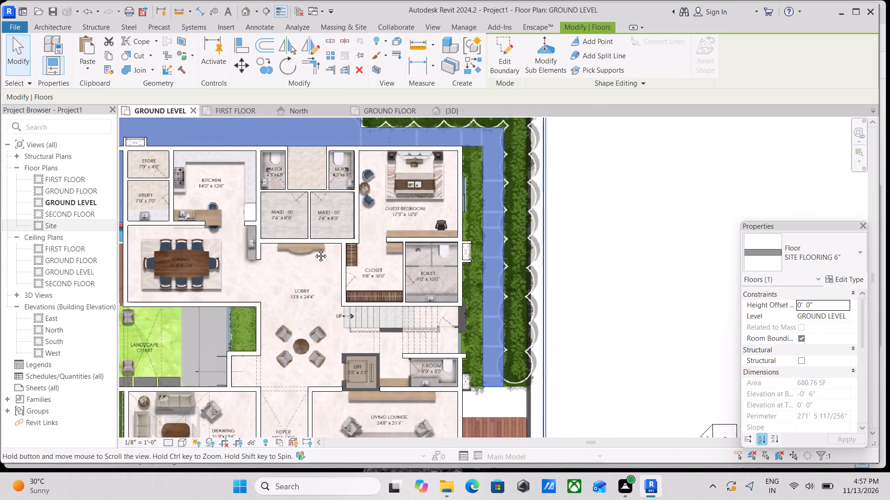
{"action": "middle_click_drag", "start_coordinate": [314, 249], "coordinate": [312, 249]}
{"action": "scroll", "coordinate": [383, 260], "scroll_direction": "up", "scroll_amount": 2}
{"action": "middle_click_drag", "start_coordinate": [420, 267], "coordinate": [408, 309]}
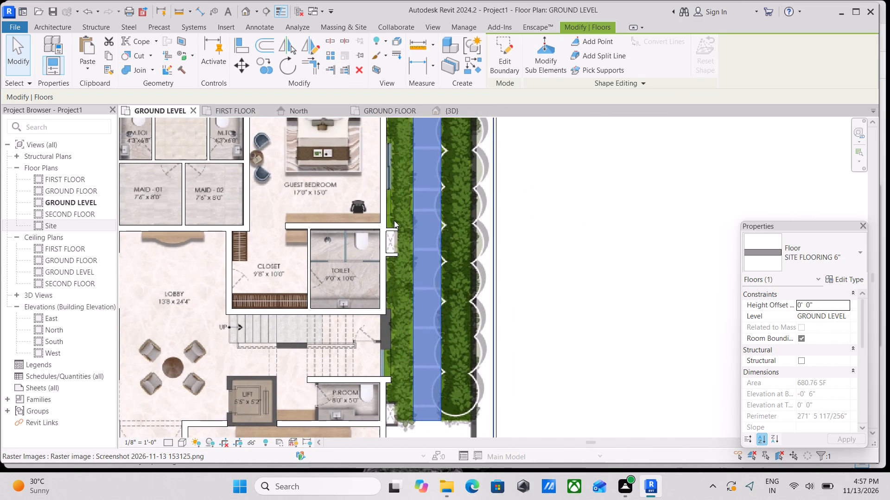
{"action": "scroll", "coordinate": [394, 220], "scroll_direction": "up", "scroll_amount": 3}
{"action": "scroll", "coordinate": [397, 297], "scroll_direction": "down", "scroll_amount": 2}
{"action": "middle_click_drag", "start_coordinate": [397, 294], "coordinate": [390, 233]}
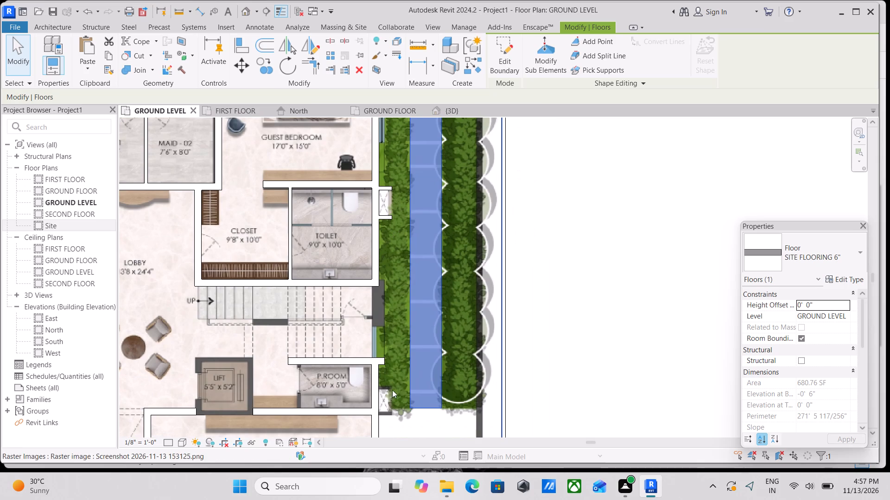
{"action": "middle_click_drag", "start_coordinate": [388, 389], "coordinate": [389, 330]}
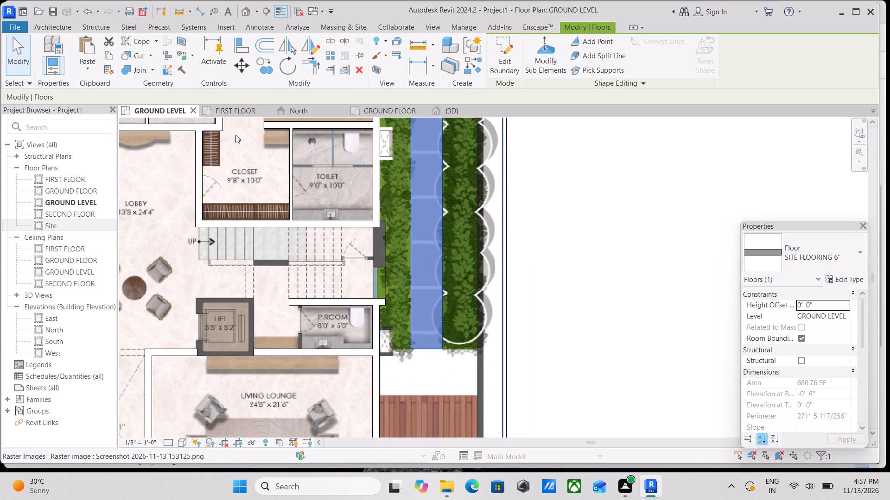
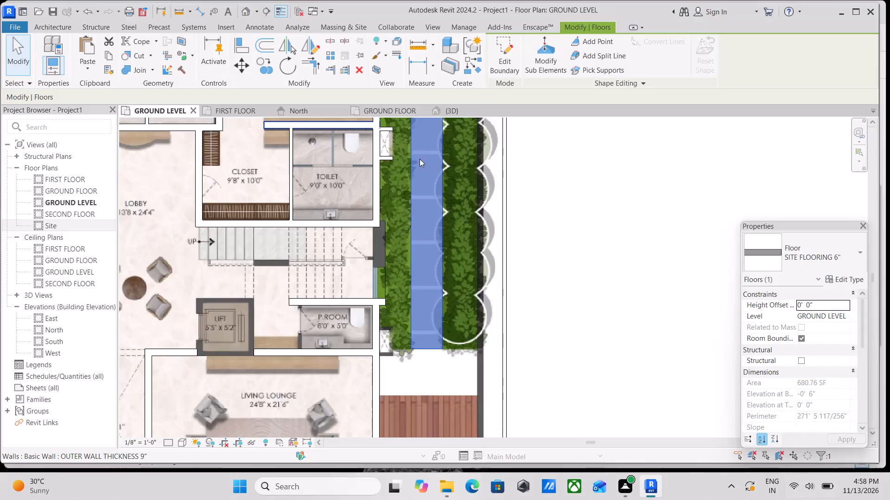
Examine the site floor along the hedge-side path, from the P.ROOM around the guest bedroom corner to the planting beds.
{"action": "scroll", "coordinate": [513, 262], "scroll_direction": "down", "scroll_amount": 2}
{"action": "scroll", "coordinate": [410, 258], "scroll_direction": "up", "scroll_amount": 2}
{"action": "scroll", "coordinate": [409, 257], "scroll_direction": "down", "scroll_amount": 1}
{"action": "middle_click_drag", "start_coordinate": [409, 257], "coordinate": [400, 298]}
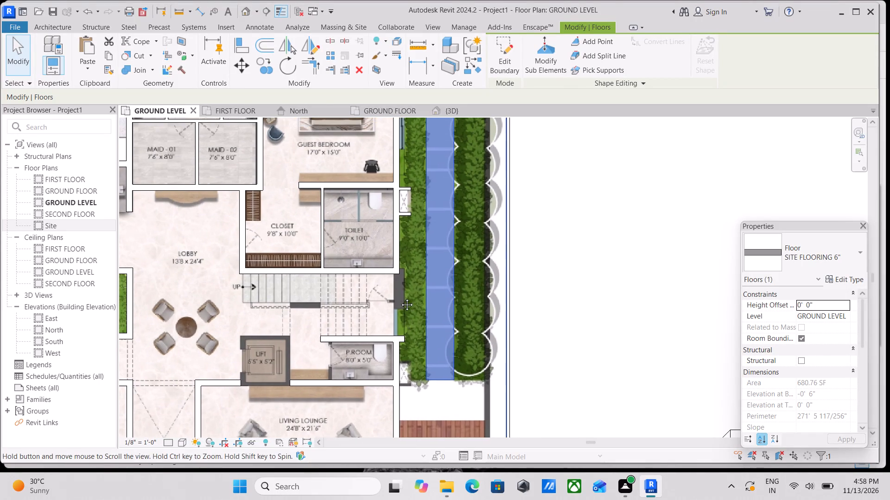
{"action": "middle_click_drag", "start_coordinate": [400, 298], "coordinate": [400, 305]}
{"action": "middle_click_drag", "start_coordinate": [377, 271], "coordinate": [375, 312]}
{"action": "middle_click_drag", "start_coordinate": [348, 258], "coordinate": [350, 302]}
{"action": "middle_click_drag", "start_coordinate": [338, 289], "coordinate": [339, 301]}
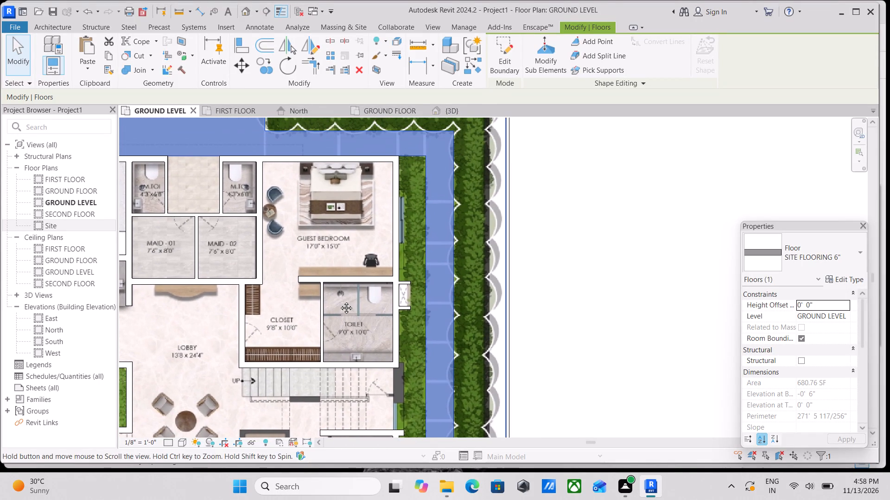
{"action": "middle_click_drag", "start_coordinate": [339, 301], "coordinate": [344, 319]}
{"action": "middle_click_drag", "start_coordinate": [308, 259], "coordinate": [309, 282]}
{"action": "middle_click_drag", "start_coordinate": [310, 290], "coordinate": [333, 322]}
{"action": "middle_click_drag", "start_coordinate": [326, 293], "coordinate": [347, 312]}
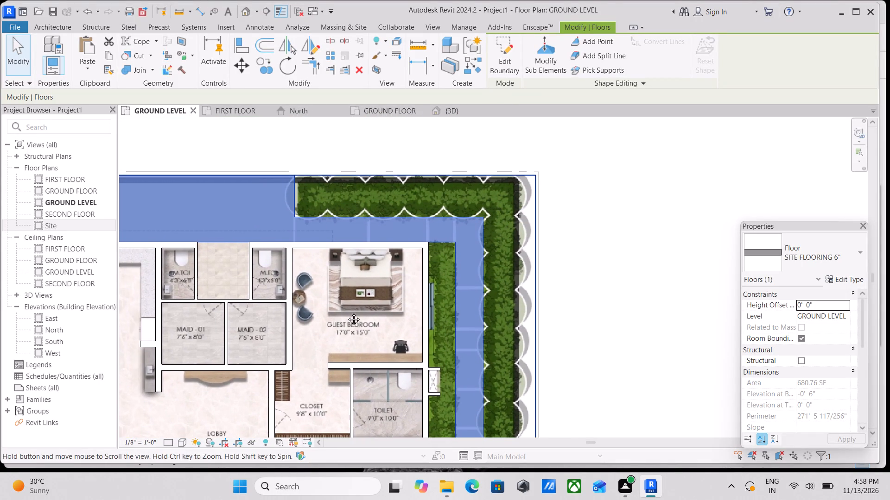
{"action": "middle_click_drag", "start_coordinate": [347, 312], "coordinate": [374, 331]}
{"action": "middle_click_drag", "start_coordinate": [312, 251], "coordinate": [374, 254]}
{"action": "scroll", "coordinate": [122, 221], "scroll_direction": "down", "scroll_amount": 2}
{"action": "middle_click_drag", "start_coordinate": [123, 221], "coordinate": [270, 224]}
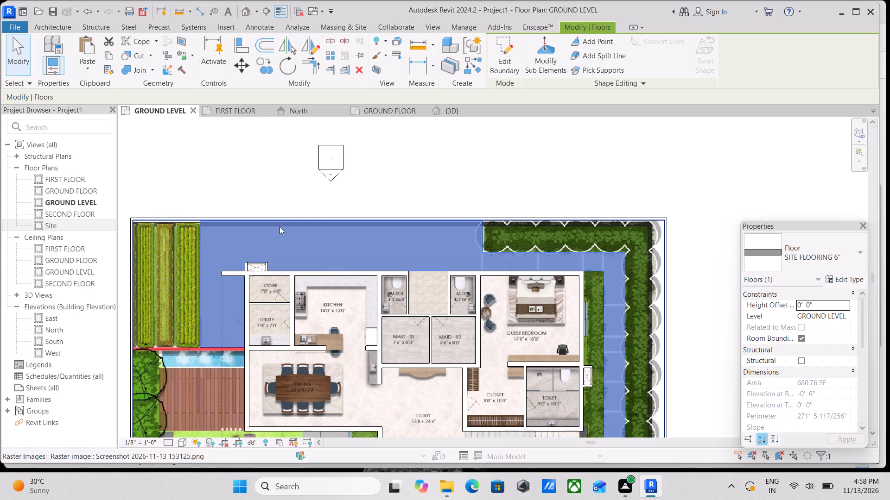
{"action": "middle_click_drag", "start_coordinate": [281, 226], "coordinate": [327, 210]}
Inspect the site floor's edge along the nearest planting bed and the site wall beside the STORE and KITCHEN.
{"action": "scroll", "coordinate": [269, 217], "scroll_direction": "up", "scroll_amount": 2}
{"action": "scroll", "coordinate": [199, 211], "scroll_direction": "up", "scroll_amount": 3}
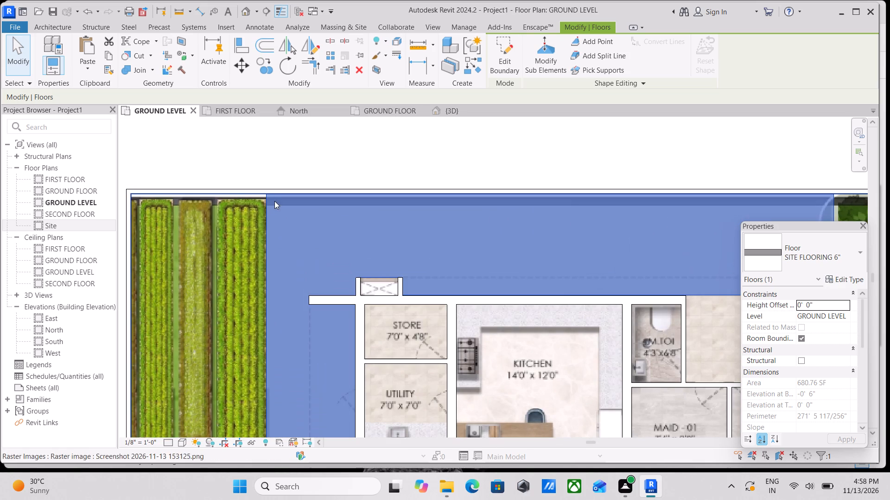
{"action": "scroll", "coordinate": [257, 205], "scroll_direction": "down", "scroll_amount": 1}
{"action": "middle_click_drag", "start_coordinate": [213, 226], "coordinate": [220, 217]}
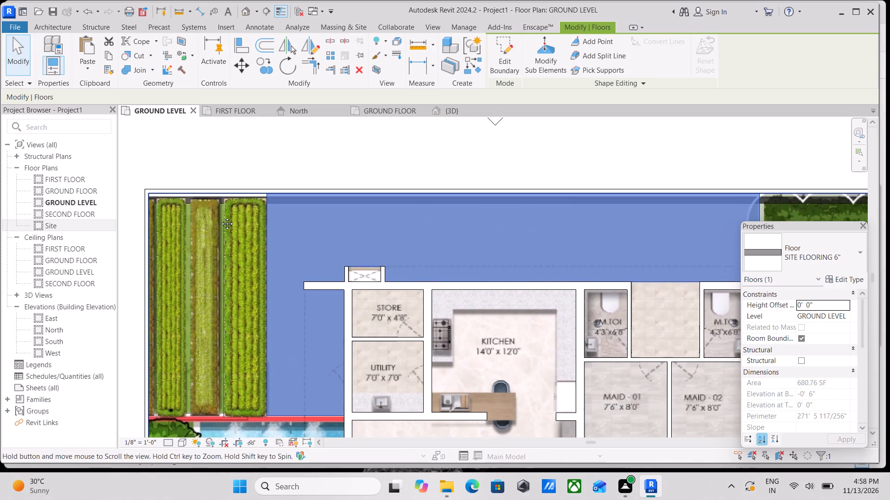
{"action": "middle_click_drag", "start_coordinate": [220, 217], "coordinate": [220, 216]}
{"action": "scroll", "coordinate": [207, 198], "scroll_direction": "up", "scroll_amount": 3}
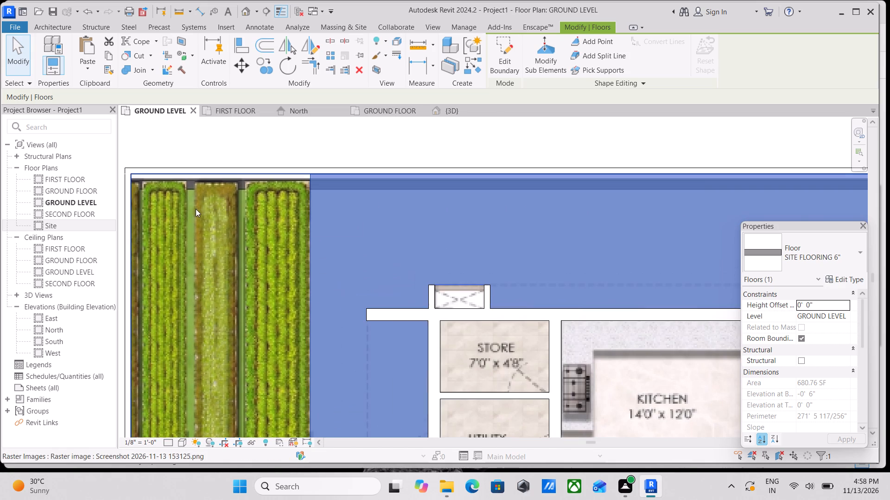
{"action": "scroll", "coordinate": [191, 209], "scroll_direction": "down", "scroll_amount": 1}
{"action": "middle_click_drag", "start_coordinate": [191, 209], "coordinate": [206, 200]}
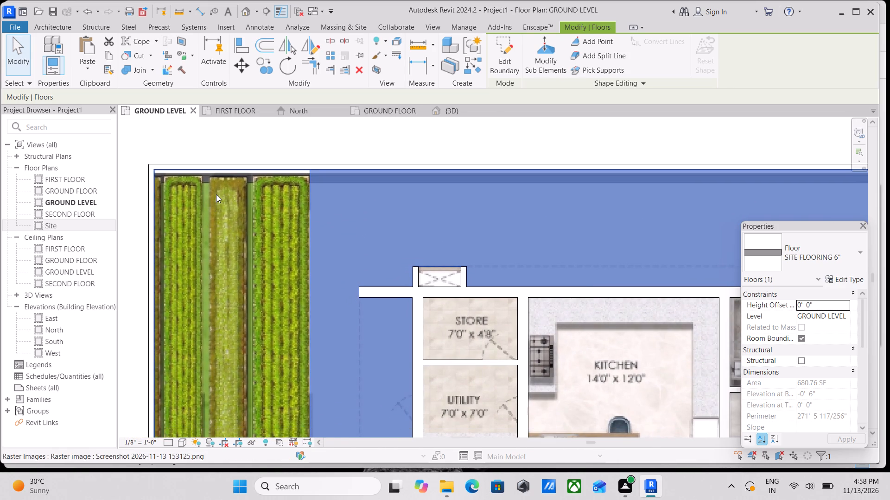
{"action": "scroll", "coordinate": [216, 194], "scroll_direction": "down", "scroll_amount": 3}
{"action": "middle_click_drag", "start_coordinate": [241, 213], "coordinate": [242, 197]}
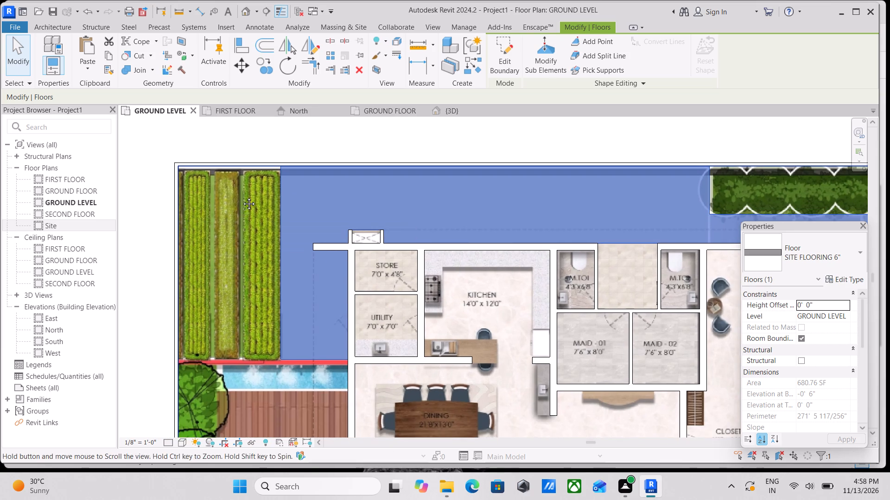
{"action": "middle_click_drag", "start_coordinate": [242, 197], "coordinate": [242, 197]}
{"action": "scroll", "coordinate": [240, 197], "scroll_direction": "up", "scroll_amount": 5}
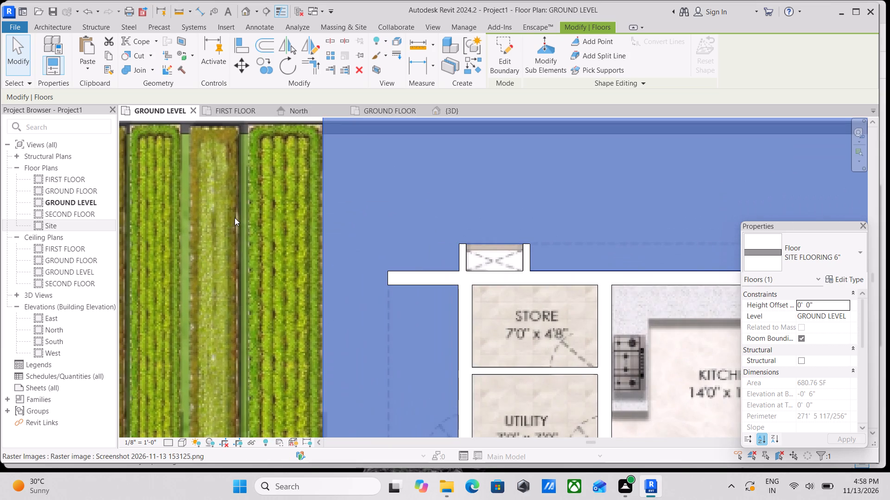
{"action": "scroll", "coordinate": [254, 204], "scroll_direction": "down", "scroll_amount": 3}
Inspect the site floor's end at the red pool wall beside the UTILITY room and the planting bed.
{"action": "middle_click_drag", "start_coordinate": [321, 267], "coordinate": [299, 234]}
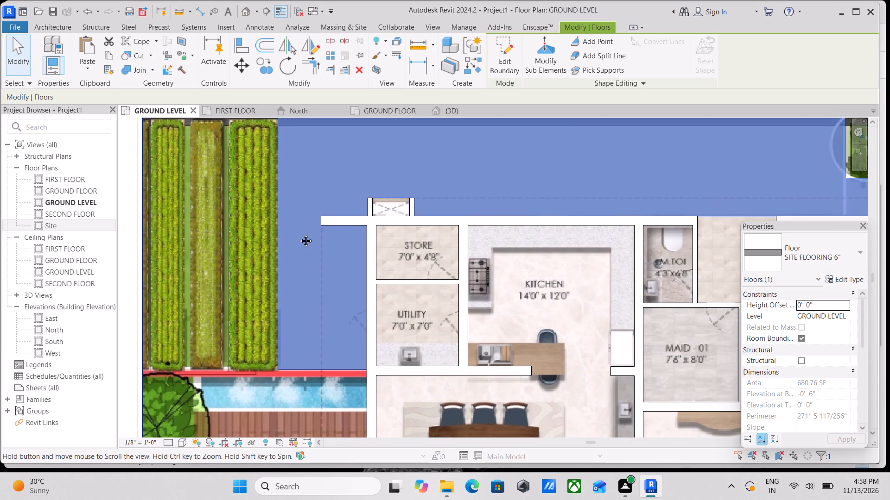
{"action": "middle_click_drag", "start_coordinate": [299, 234], "coordinate": [299, 234]}
{"action": "middle_click_drag", "start_coordinate": [303, 290], "coordinate": [322, 255]}
{"action": "scroll", "coordinate": [351, 356], "scroll_direction": "up", "scroll_amount": 2}
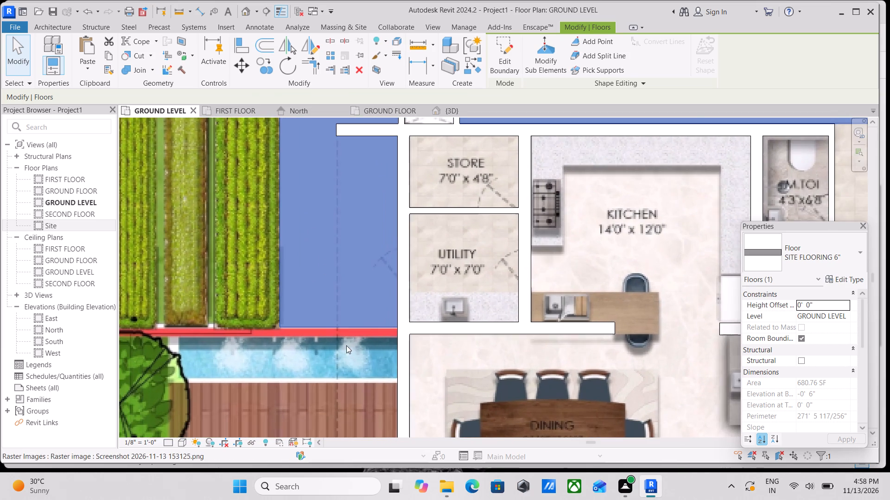
{"action": "scroll", "coordinate": [347, 338], "scroll_direction": "up", "scroll_amount": 2}
{"action": "middle_click_drag", "start_coordinate": [272, 312], "coordinate": [282, 338]}
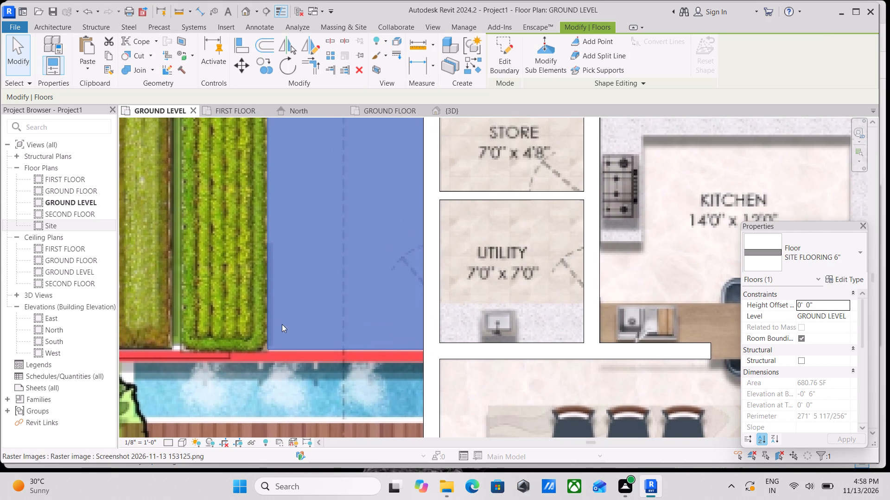
{"action": "middle_click_drag", "start_coordinate": [286, 301], "coordinate": [291, 330]}
{"action": "middle_click_drag", "start_coordinate": [290, 255], "coordinate": [305, 323]}
{"action": "scroll", "coordinate": [320, 246], "scroll_direction": "down", "scroll_amount": 1}
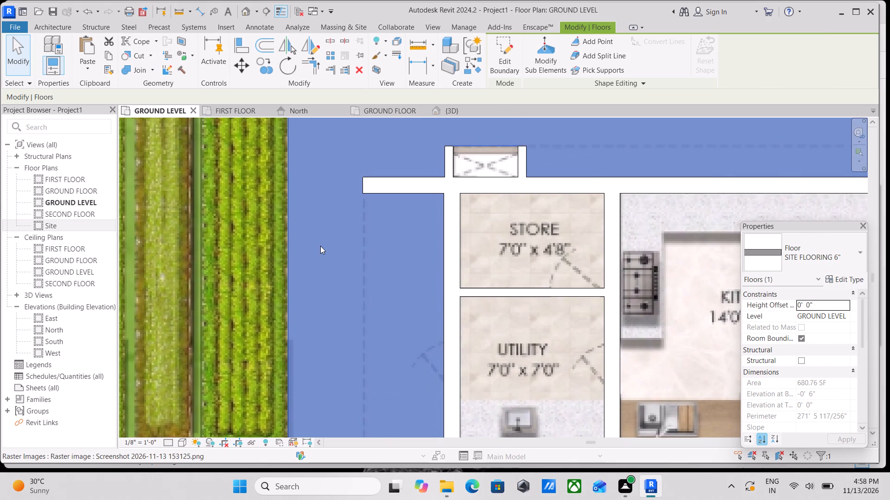
{"action": "scroll", "coordinate": [320, 246], "scroll_direction": "down", "scroll_amount": 1}
{"action": "middle_click_drag", "start_coordinate": [320, 246], "coordinate": [330, 297]}
{"action": "middle_click_drag", "start_coordinate": [311, 250], "coordinate": [310, 273]}
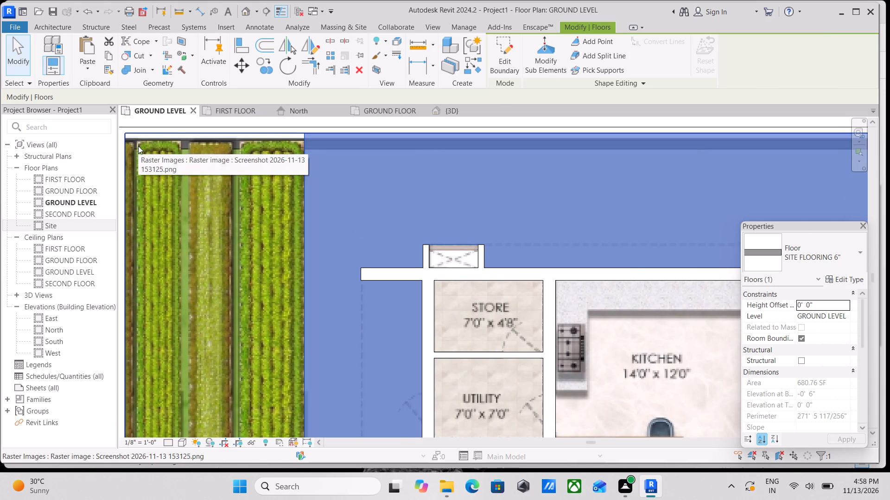
Examine the uncovered planting-bed area at the site wall corner and its edge with the site floor.
{"action": "scroll", "coordinate": [170, 147], "scroll_direction": "down", "scroll_amount": 1}
{"action": "middle_click_drag", "start_coordinate": [170, 148], "coordinate": [160, 199]}
{"action": "scroll", "coordinate": [150, 186], "scroll_direction": "up", "scroll_amount": 2}
{"action": "middle_click_drag", "start_coordinate": [180, 208], "coordinate": [208, 244]}
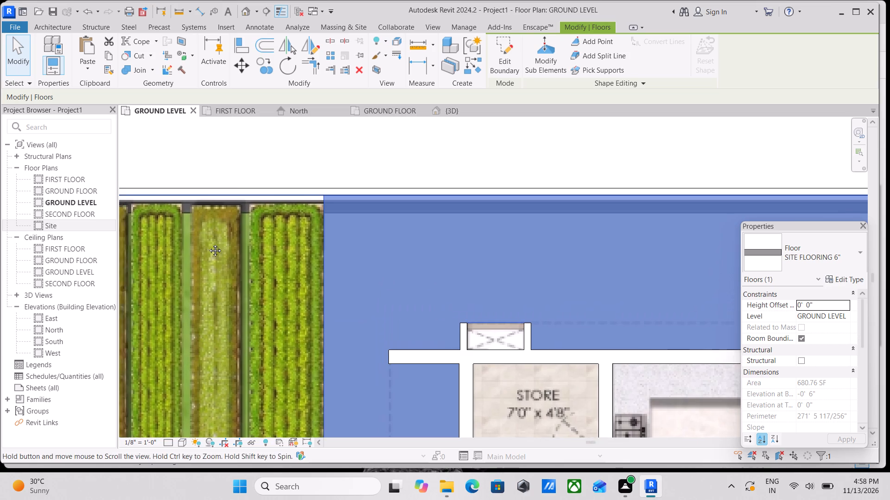
{"action": "middle_click_drag", "start_coordinate": [208, 244], "coordinate": [217, 251]}
{"action": "scroll", "coordinate": [217, 251], "scroll_direction": "up", "scroll_amount": 3}
{"action": "scroll", "coordinate": [211, 166], "scroll_direction": "down", "scroll_amount": 1}
{"action": "middle_click_drag", "start_coordinate": [215, 166], "coordinate": [267, 182]}
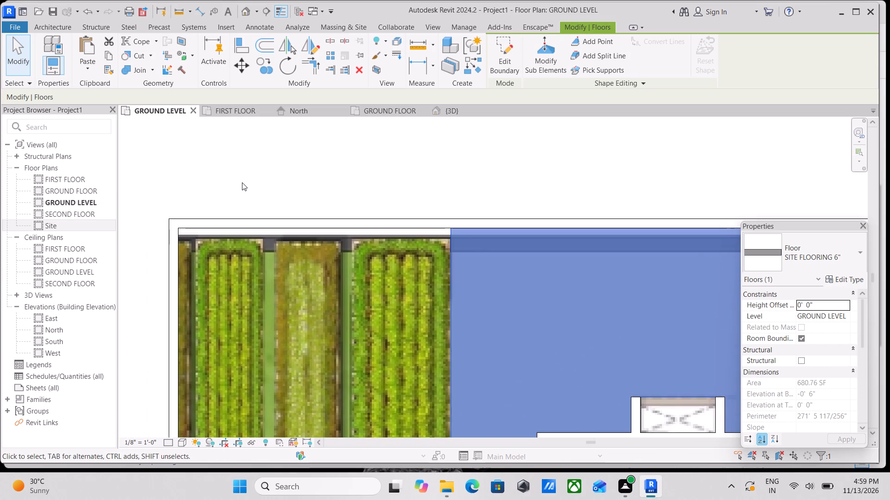
{"action": "scroll", "coordinate": [249, 251], "scroll_direction": "down", "scroll_amount": 2}
{"action": "middle_click_drag", "start_coordinate": [249, 251], "coordinate": [239, 237]}
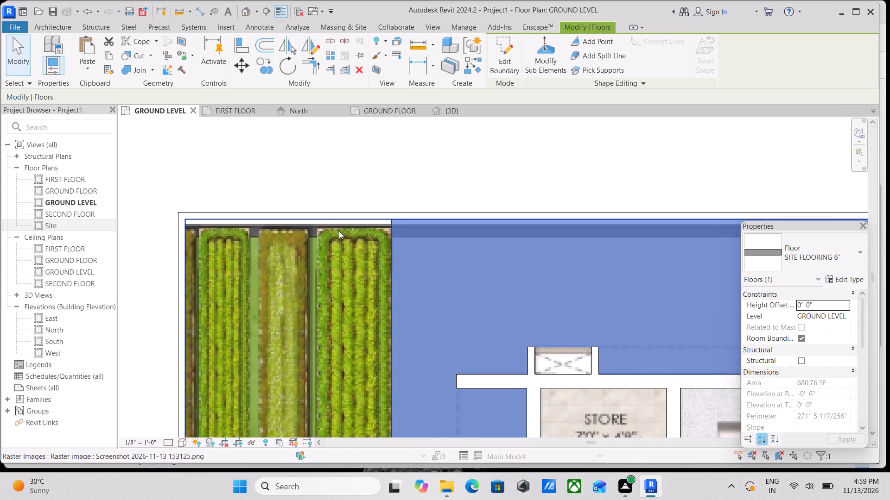
{"action": "middle_click_drag", "start_coordinate": [340, 231], "coordinate": [307, 208]}
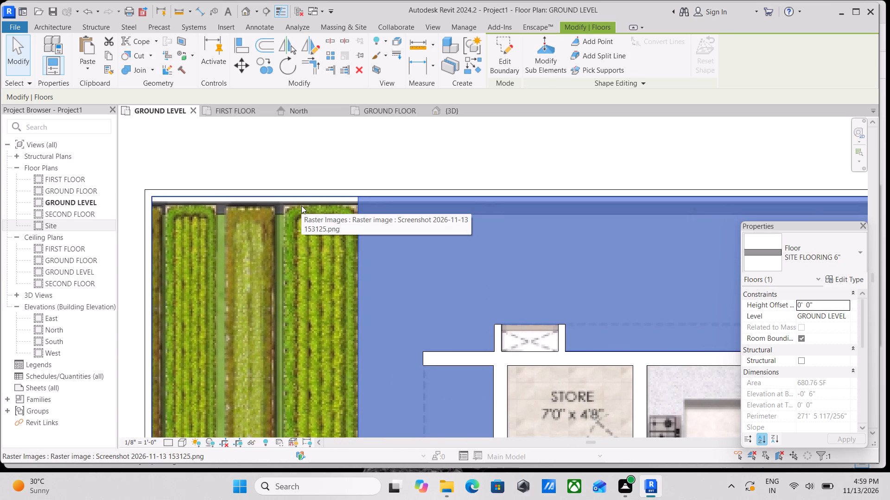
{"action": "middle_click_drag", "start_coordinate": [315, 233], "coordinate": [313, 222]}
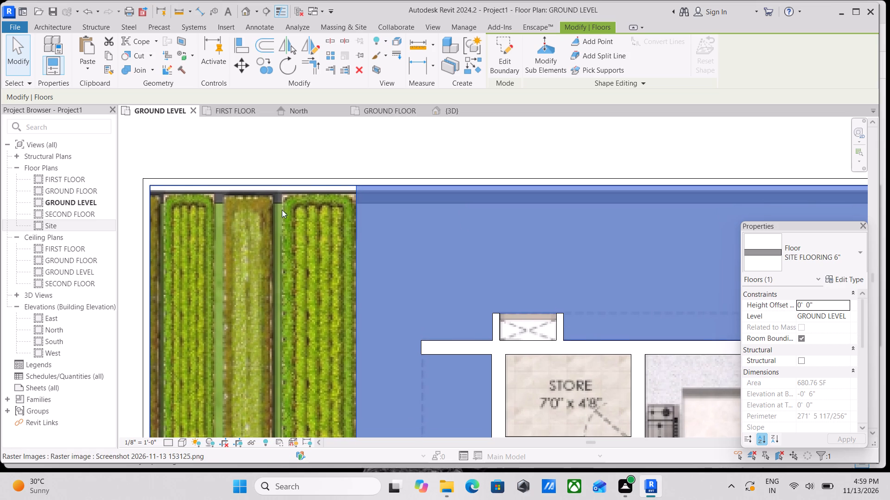
{"action": "middle_click_drag", "start_coordinate": [243, 210], "coordinate": [264, 239]}
{"action": "middle_click_drag", "start_coordinate": [265, 239], "coordinate": [243, 186]}
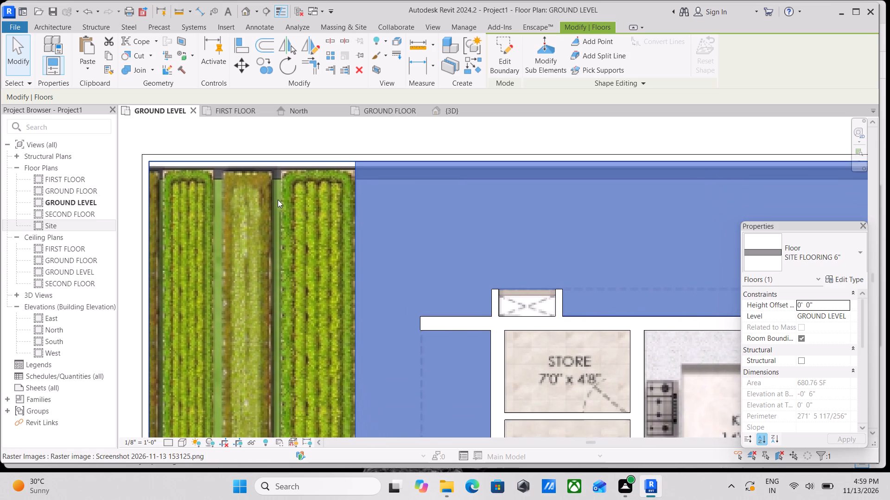
{"action": "scroll", "coordinate": [278, 200], "scroll_direction": "down", "scroll_amount": 2}
{"action": "middle_click_drag", "start_coordinate": [278, 200], "coordinate": [276, 187]}
{"action": "scroll", "coordinate": [330, 244], "scroll_direction": "up", "scroll_amount": 2}
{"action": "scroll", "coordinate": [373, 210], "scroll_direction": "down", "scroll_amount": 1}
{"action": "middle_click_drag", "start_coordinate": [373, 210], "coordinate": [334, 219]}
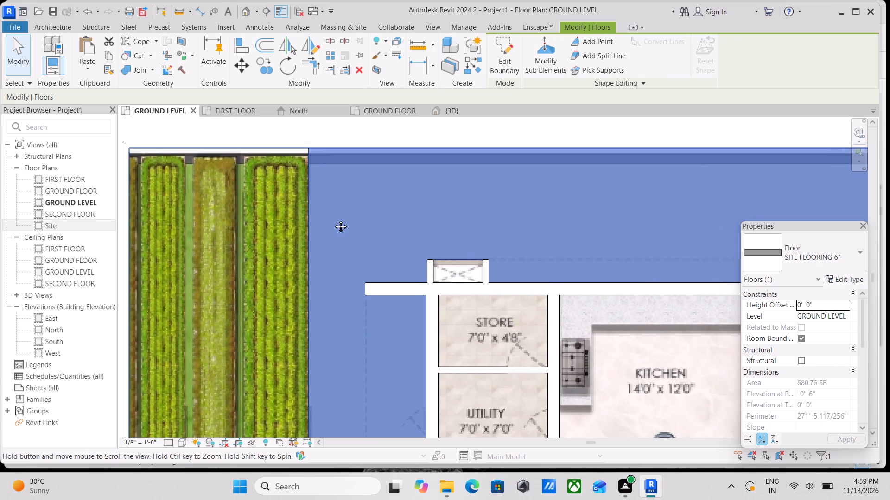
{"action": "middle_click_drag", "start_coordinate": [334, 219], "coordinate": [335, 219]}
Inspect the site floor's edge around the small shaft projecting from the outer wall by the STORE.
{"action": "scroll", "coordinate": [450, 253], "scroll_direction": "up", "scroll_amount": 7}
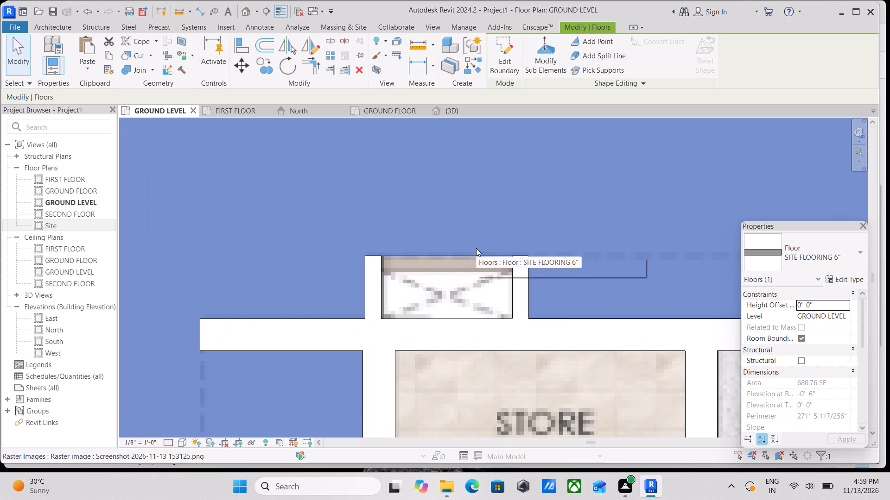
{"action": "scroll", "coordinate": [473, 266], "scroll_direction": "down", "scroll_amount": 2}
{"action": "middle_click_drag", "start_coordinate": [470, 268], "coordinate": [447, 240]}
{"action": "scroll", "coordinate": [406, 254], "scroll_direction": "down", "scroll_amount": 2}
{"action": "middle_click_drag", "start_coordinate": [305, 265], "coordinate": [385, 261]}
{"action": "scroll", "coordinate": [265, 258], "scroll_direction": "down", "scroll_amount": 1}
{"action": "middle_click_drag", "start_coordinate": [272, 266], "coordinate": [325, 315]}
{"action": "scroll", "coordinate": [232, 270], "scroll_direction": "down", "scroll_amount": 2}
{"action": "middle_click_drag", "start_coordinate": [233, 270], "coordinate": [248, 284]}
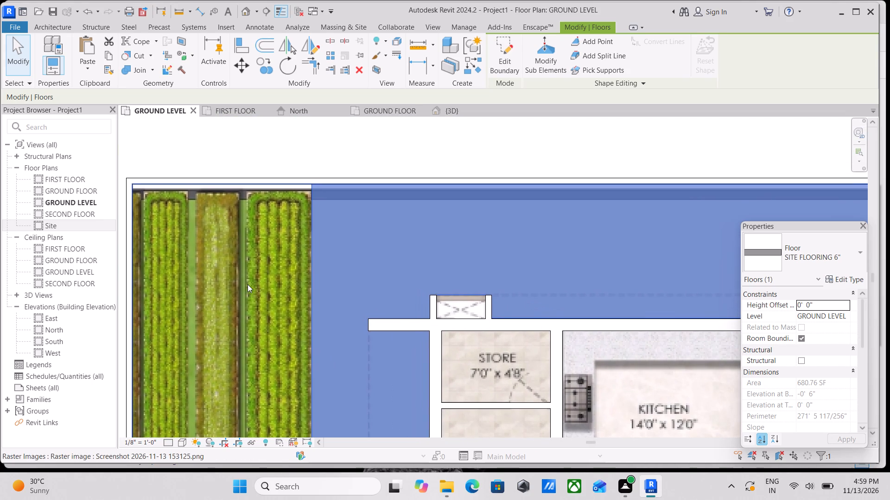
Examine the site wall's inner corner and the strip between the wall and planting beds, then review the floor beside the house.
{"action": "scroll", "coordinate": [267, 281], "scroll_direction": "down", "scroll_amount": 2}
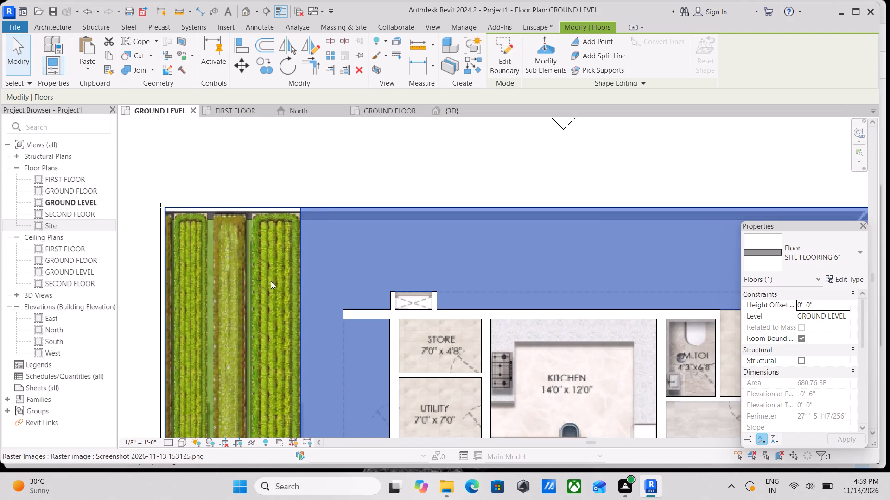
{"action": "middle_click_drag", "start_coordinate": [271, 281], "coordinate": [305, 281]}
{"action": "scroll", "coordinate": [255, 206], "scroll_direction": "up", "scroll_amount": 2}
{"action": "scroll", "coordinate": [199, 206], "scroll_direction": "up", "scroll_amount": 2}
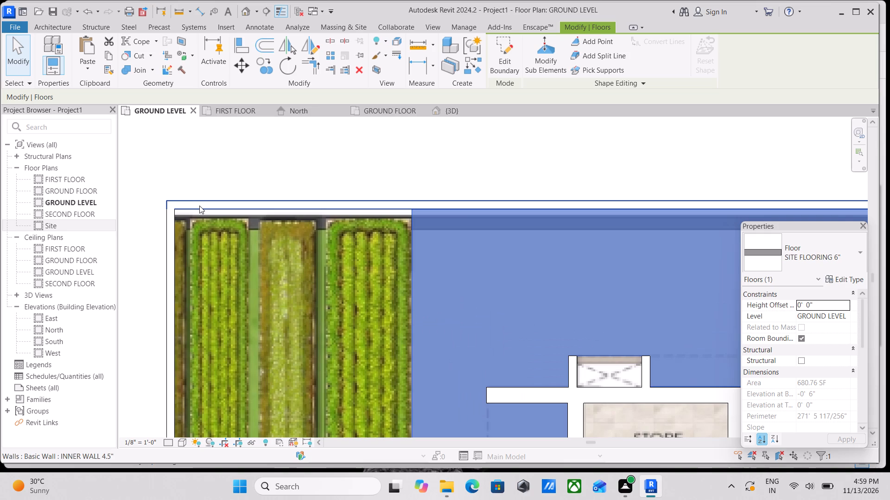
{"action": "scroll", "coordinate": [192, 206], "scroll_direction": "up", "scroll_amount": 4}
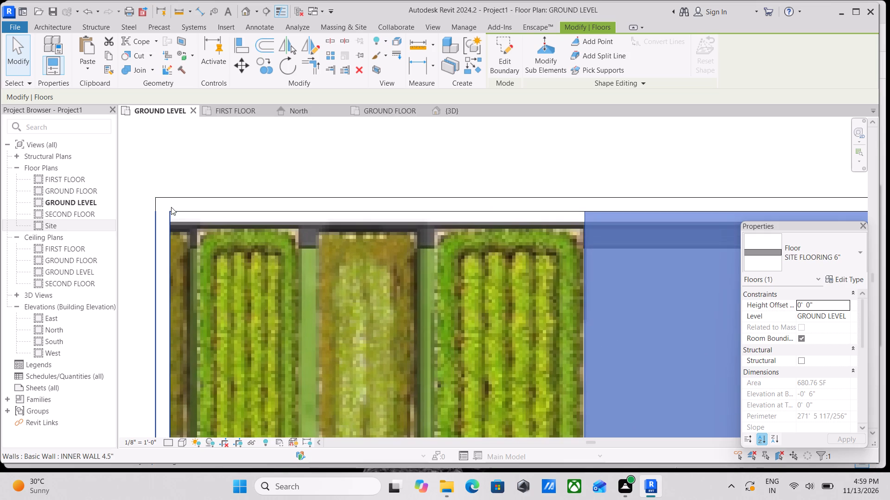
{"action": "middle_click_drag", "start_coordinate": [205, 233], "coordinate": [210, 256]}
{"action": "scroll", "coordinate": [185, 241], "scroll_direction": "up", "scroll_amount": 3}
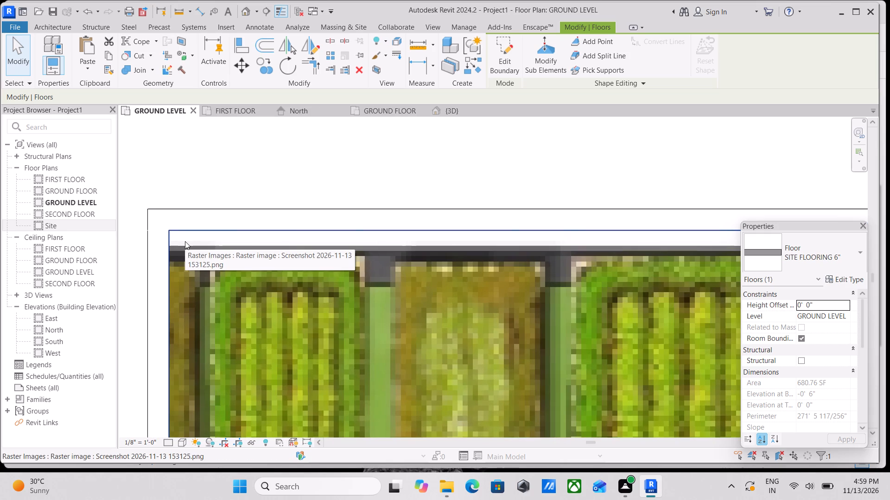
{"action": "middle_click_drag", "start_coordinate": [237, 268], "coordinate": [219, 259]}
{"action": "scroll", "coordinate": [220, 254], "scroll_direction": "down", "scroll_amount": 1}
{"action": "middle_click_drag", "start_coordinate": [220, 254], "coordinate": [213, 269]}
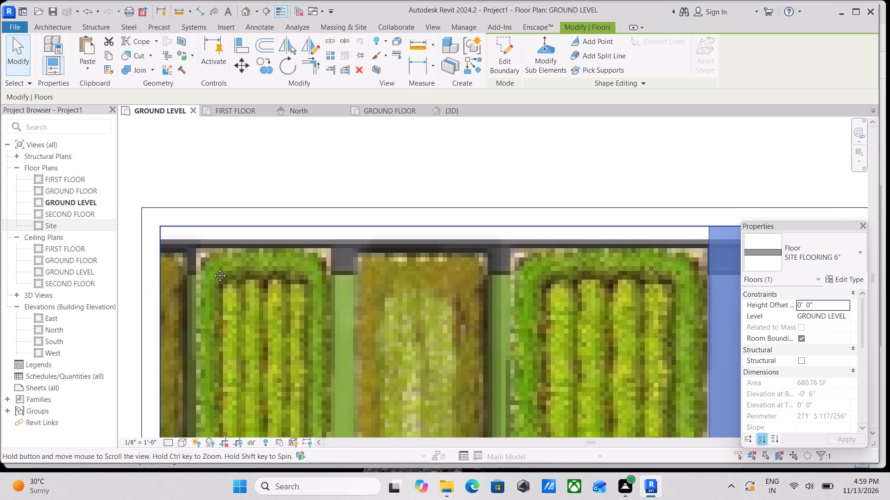
{"action": "middle_click_drag", "start_coordinate": [213, 269], "coordinate": [213, 269]}
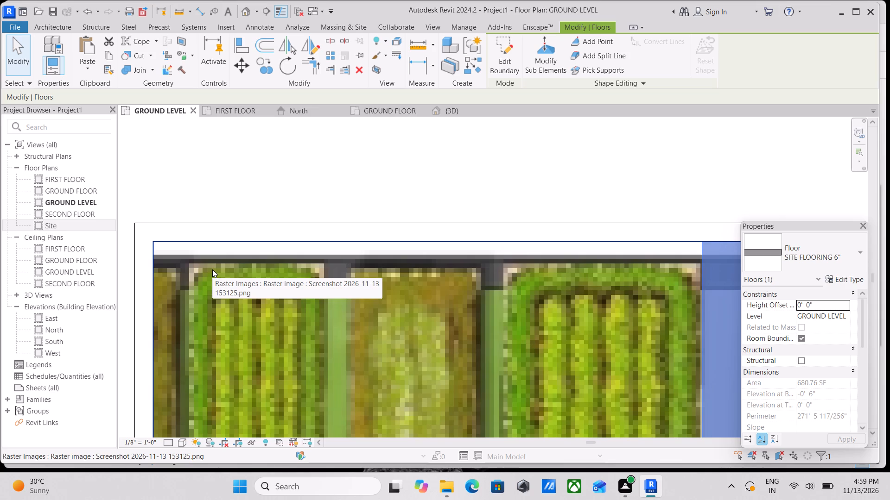
{"action": "scroll", "coordinate": [212, 269], "scroll_direction": "down", "scroll_amount": 2}
{"action": "middle_click_drag", "start_coordinate": [215, 269], "coordinate": [220, 243]}
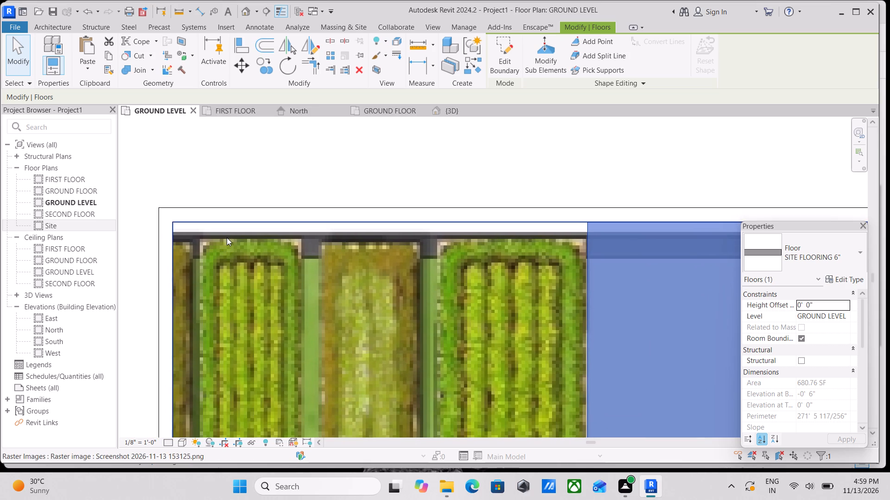
{"action": "scroll", "coordinate": [227, 237], "scroll_direction": "down", "scroll_amount": 1}
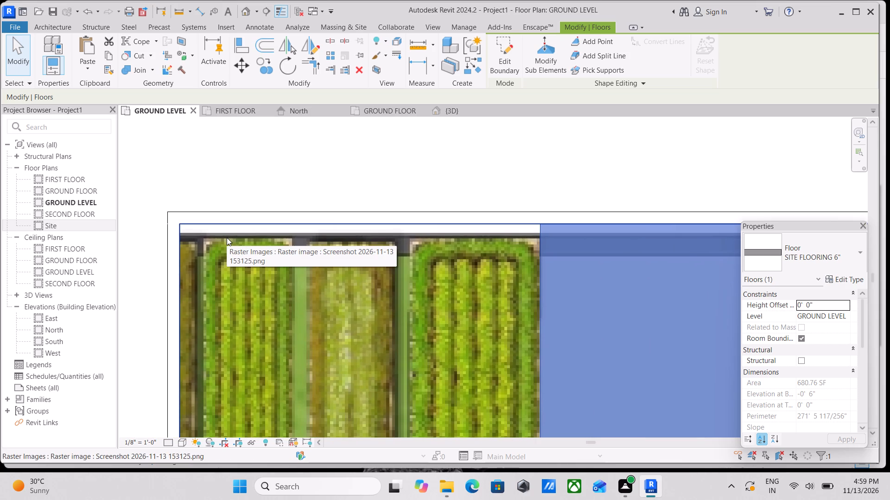
{"action": "scroll", "coordinate": [227, 237], "scroll_direction": "down", "scroll_amount": 1}
{"action": "middle_click_drag", "start_coordinate": [227, 237], "coordinate": [228, 192]}
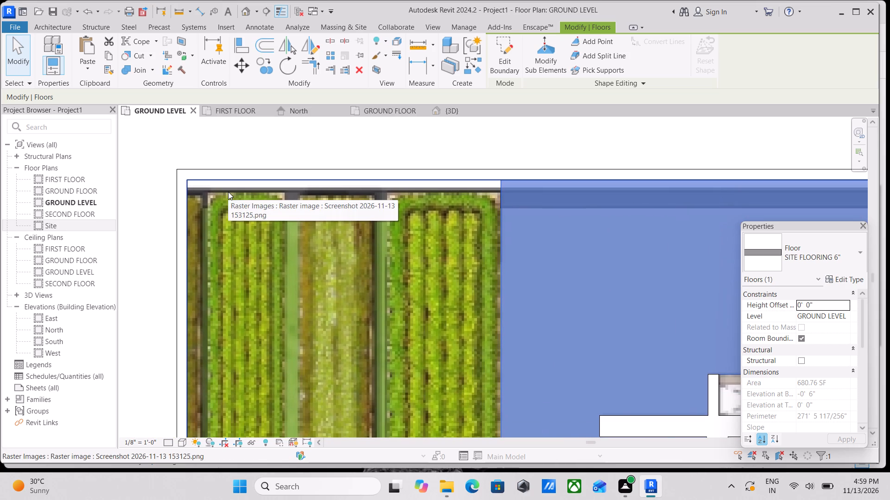
{"action": "scroll", "coordinate": [259, 225], "scroll_direction": "down", "scroll_amount": 1}
{"action": "middle_click_drag", "start_coordinate": [259, 225], "coordinate": [273, 243]}
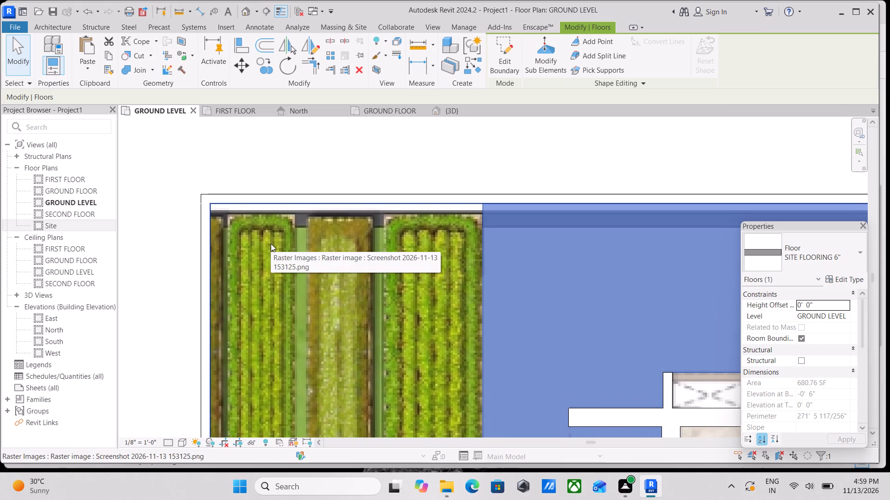
{"action": "scroll", "coordinate": [271, 244], "scroll_direction": "down", "scroll_amount": 4}
{"action": "middle_click_drag", "start_coordinate": [271, 244], "coordinate": [243, 186]}
{"action": "scroll", "coordinate": [263, 204], "scroll_direction": "down", "scroll_amount": 3}
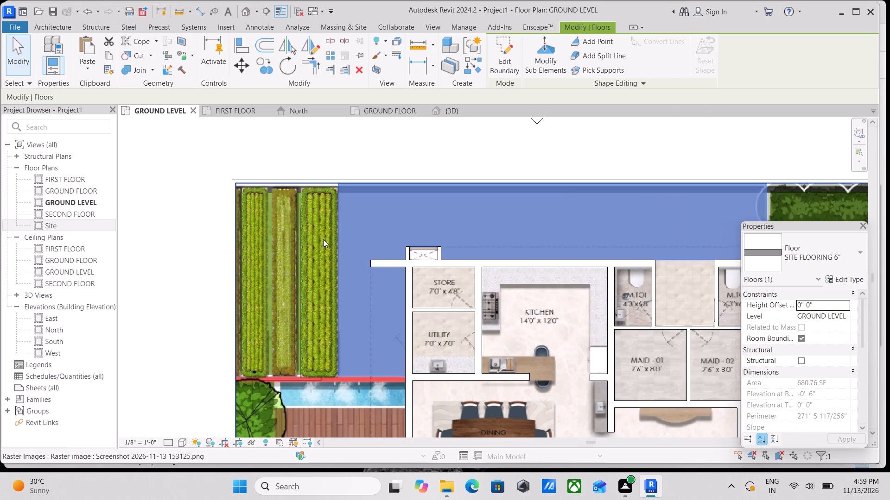
{"action": "middle_click_drag", "start_coordinate": [324, 240], "coordinate": [238, 194]}
{"action": "middle_click_drag", "start_coordinate": [418, 254], "coordinate": [369, 236]}
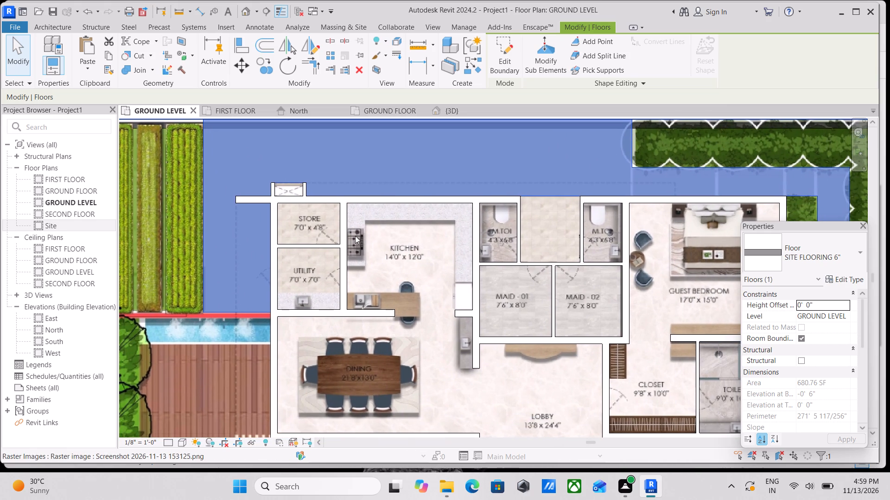
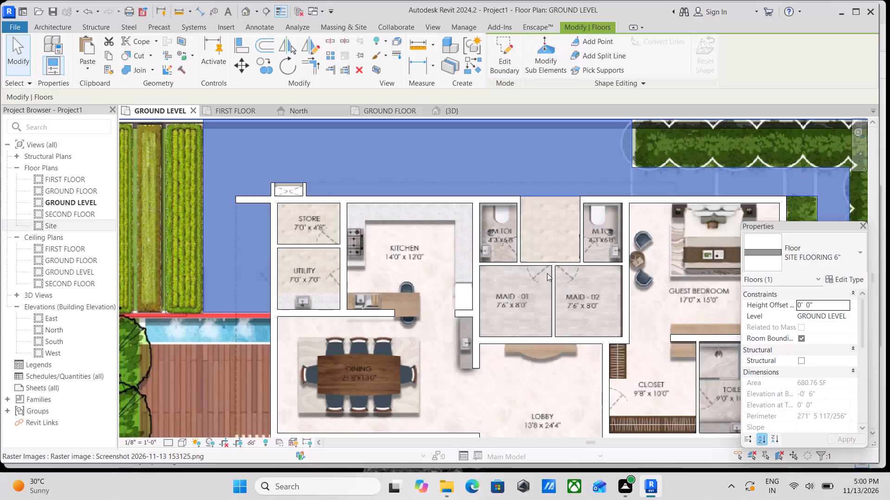
Examine the site floor along the outer wall and the uncovered planting beds at the site wall corner.
{"action": "scroll", "coordinate": [582, 281], "scroll_direction": "down", "scroll_amount": 1}
{"action": "middle_click_drag", "start_coordinate": [582, 281], "coordinate": [580, 281]}
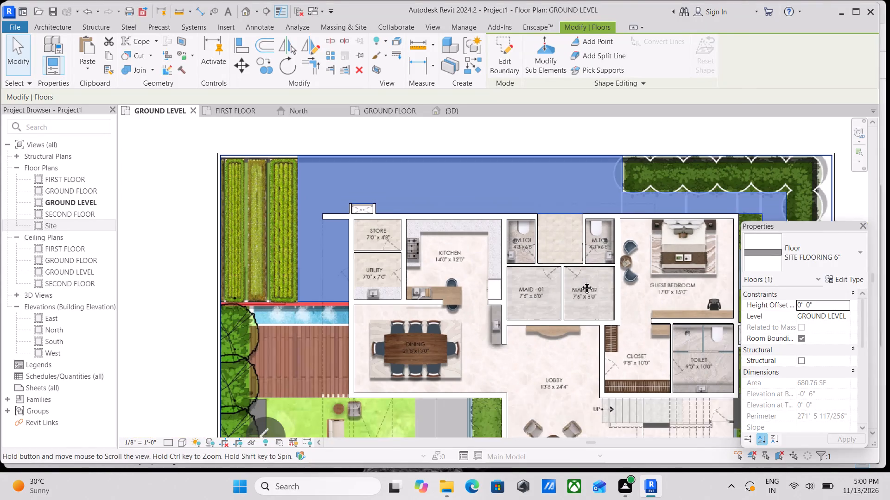
{"action": "middle_click_drag", "start_coordinate": [580, 281], "coordinate": [497, 287]}
{"action": "scroll", "coordinate": [382, 220], "scroll_direction": "up", "scroll_amount": 1}
{"action": "middle_click_drag", "start_coordinate": [386, 227], "coordinate": [442, 304]}
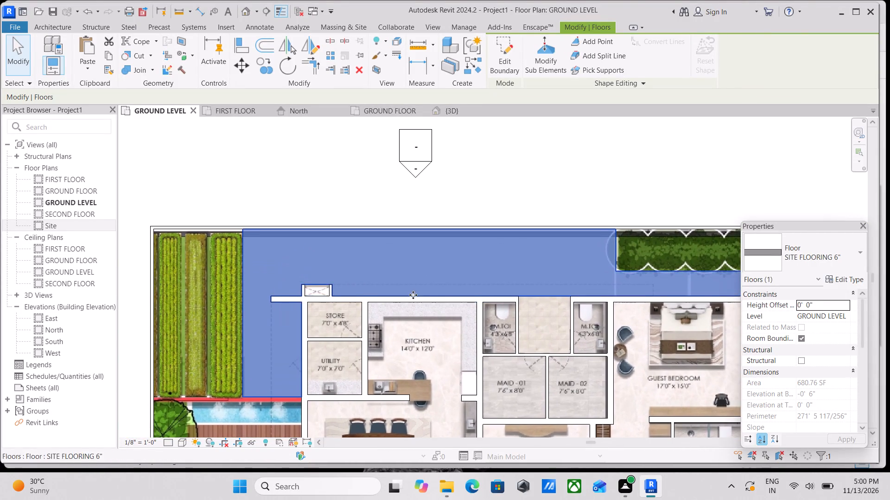
{"action": "middle_click_drag", "start_coordinate": [419, 297], "coordinate": [456, 314]}
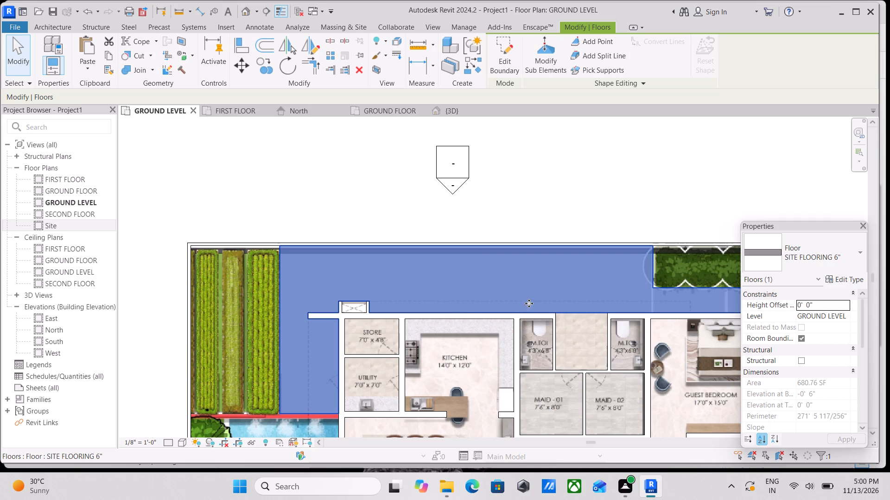
{"action": "scroll", "coordinate": [238, 281], "scroll_direction": "up", "scroll_amount": 2}
{"action": "middle_click_drag", "start_coordinate": [225, 281], "coordinate": [242, 331]}
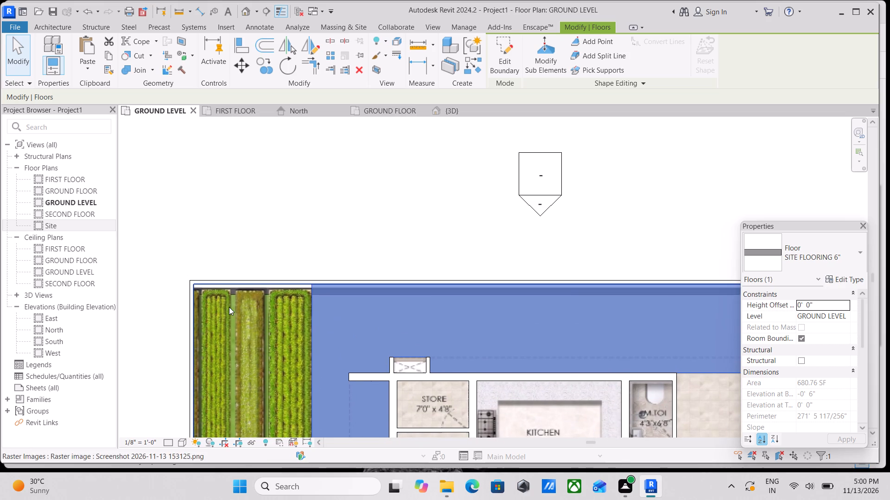
{"action": "middle_click_drag", "start_coordinate": [230, 311], "coordinate": [248, 338]}
{"action": "scroll", "coordinate": [247, 333], "scroll_direction": "up", "scroll_amount": 4}
{"action": "middle_click_drag", "start_coordinate": [217, 329], "coordinate": [232, 356]}
{"action": "scroll", "coordinate": [246, 324], "scroll_direction": "up", "scroll_amount": 2}
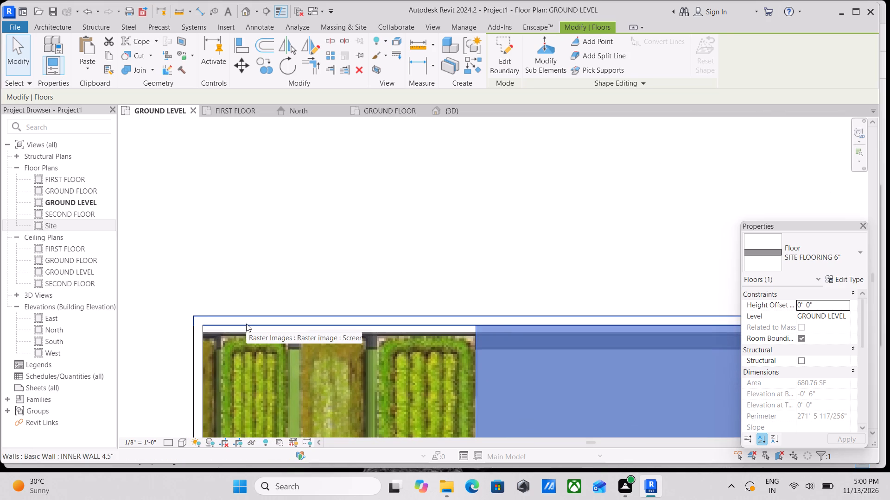
{"action": "middle_click_drag", "start_coordinate": [246, 369], "coordinate": [229, 328]}
{"action": "scroll", "coordinate": [246, 369], "scroll_direction": "up", "scroll_amount": 1}
{"action": "scroll", "coordinate": [228, 323], "scroll_direction": "down", "scroll_amount": 3}
{"action": "middle_click_drag", "start_coordinate": [228, 323], "coordinate": [246, 312]}
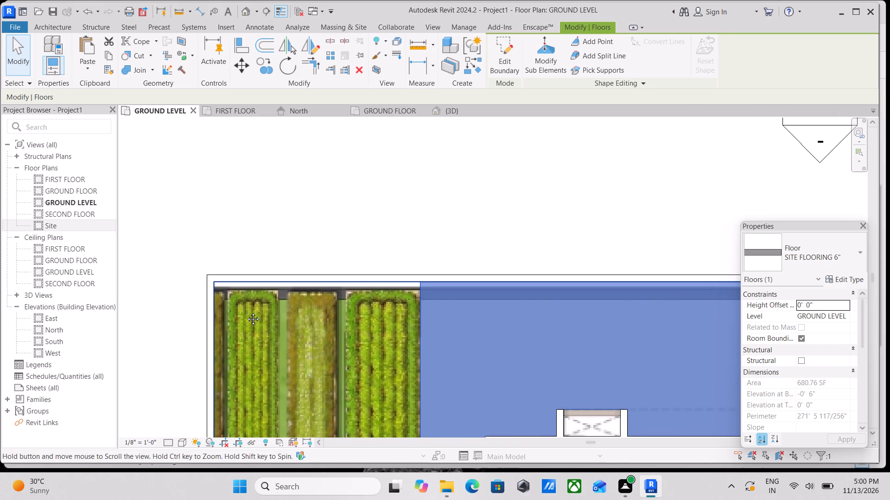
{"action": "middle_click_drag", "start_coordinate": [246, 312], "coordinate": [247, 312]}
{"action": "scroll", "coordinate": [256, 310], "scroll_direction": "down", "scroll_amount": 1}
{"action": "middle_click_drag", "start_coordinate": [256, 310], "coordinate": [273, 281]}
{"action": "scroll", "coordinate": [338, 280], "scroll_direction": "down", "scroll_amount": 1}
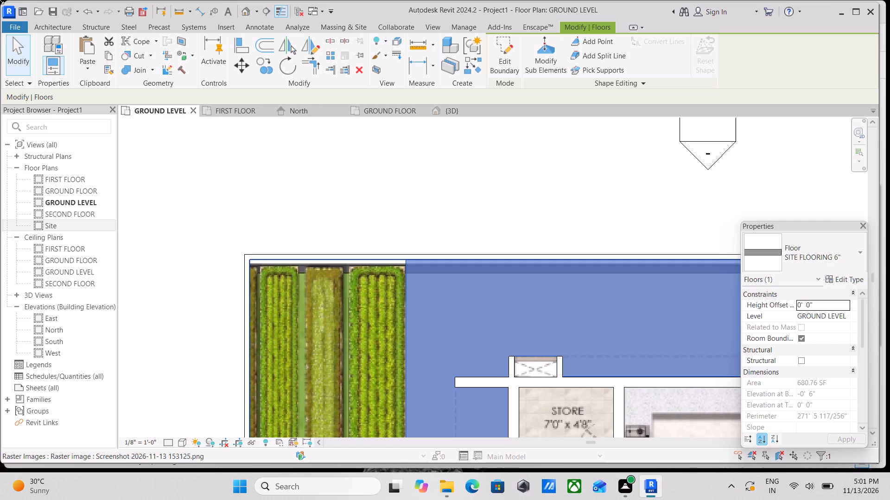
Examine the planting beds' extent between the site wall, the site floor's edge and the red pool wall.
{"action": "scroll", "coordinate": [315, 258], "scroll_direction": "up", "scroll_amount": 1}
{"action": "scroll", "coordinate": [191, 213], "scroll_direction": "up", "scroll_amount": 3}
{"action": "middle_click_drag", "start_coordinate": [246, 189], "coordinate": [210, 191]}
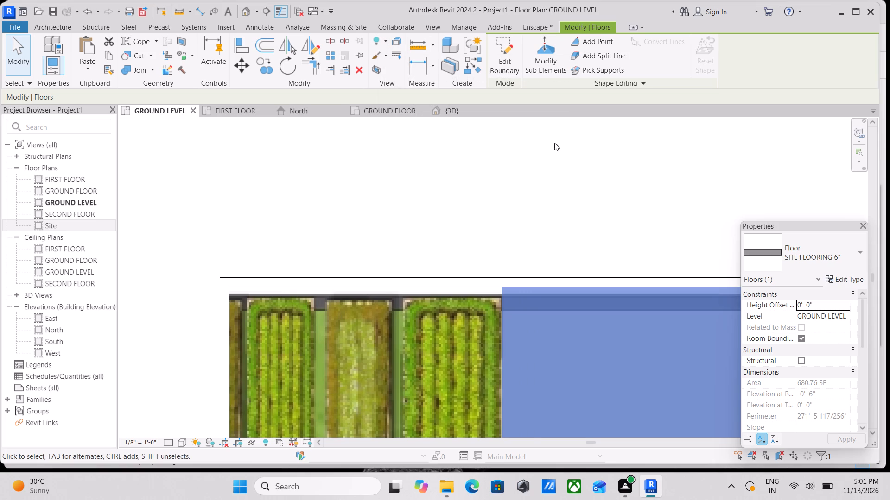
{"action": "scroll", "coordinate": [297, 295], "scroll_direction": "up", "scroll_amount": 2}
{"action": "middle_click_drag", "start_coordinate": [285, 305], "coordinate": [248, 265]}
{"action": "scroll", "coordinate": [289, 294], "scroll_direction": "down", "scroll_amount": 1}
{"action": "middle_click_drag", "start_coordinate": [289, 294], "coordinate": [267, 222]}
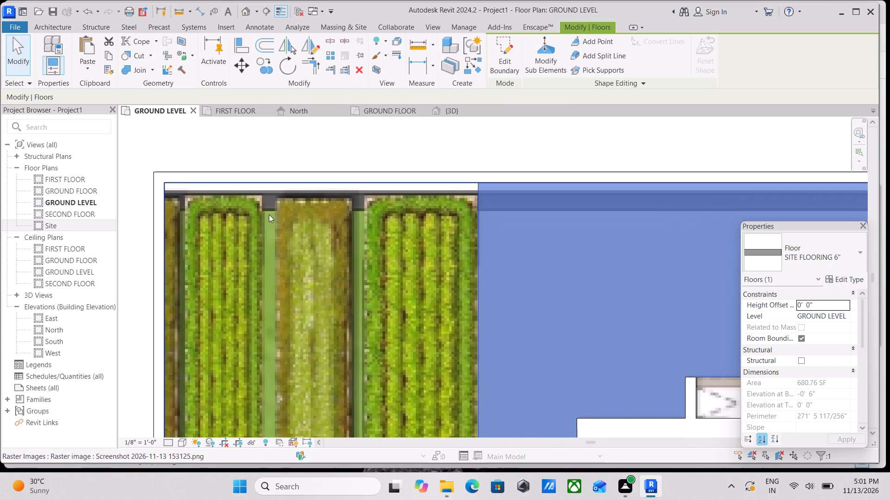
{"action": "scroll", "coordinate": [228, 240], "scroll_direction": "down", "scroll_amount": 1}
{"action": "middle_click_drag", "start_coordinate": [248, 228], "coordinate": [265, 216]}
{"action": "scroll", "coordinate": [301, 211], "scroll_direction": "down", "scroll_amount": 2}
{"action": "middle_click_drag", "start_coordinate": [326, 246], "coordinate": [331, 178]}
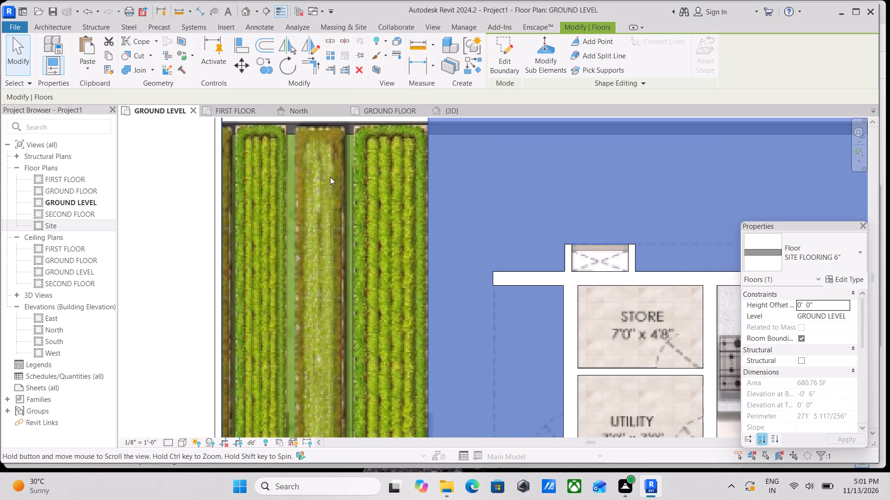
{"action": "scroll", "coordinate": [321, 239], "scroll_direction": "down", "scroll_amount": 5}
{"action": "middle_click_drag", "start_coordinate": [338, 259], "coordinate": [309, 195]}
{"action": "middle_click_drag", "start_coordinate": [305, 249], "coordinate": [322, 304]}
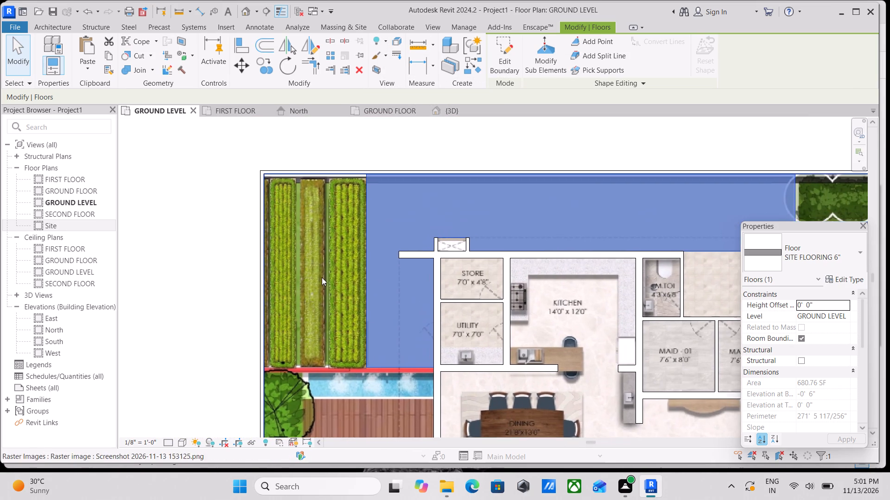
{"action": "middle_click_drag", "start_coordinate": [322, 263], "coordinate": [333, 306]}
{"action": "middle_click_drag", "start_coordinate": [332, 250], "coordinate": [363, 306]}
{"action": "scroll", "coordinate": [363, 306], "scroll_direction": "up", "scroll_amount": 1}
{"action": "scroll", "coordinate": [324, 248], "scroll_direction": "up", "scroll_amount": 6}
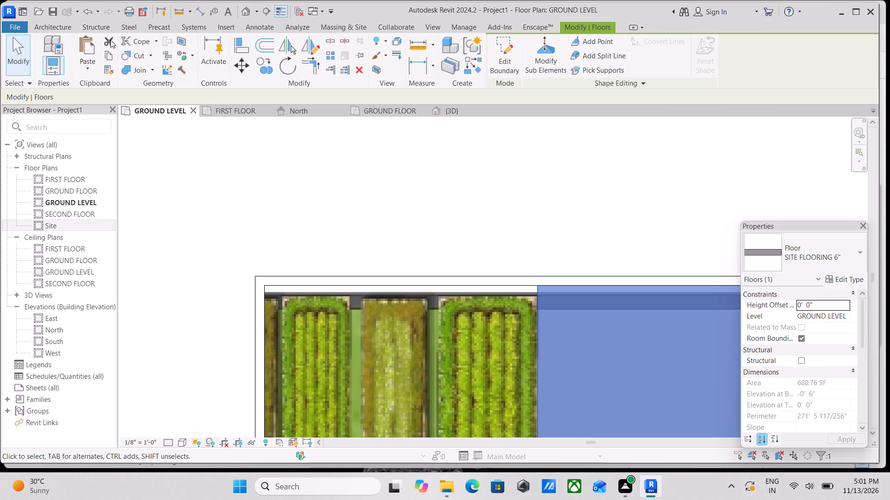
{"action": "left_click", "coordinate": [54, 24]}
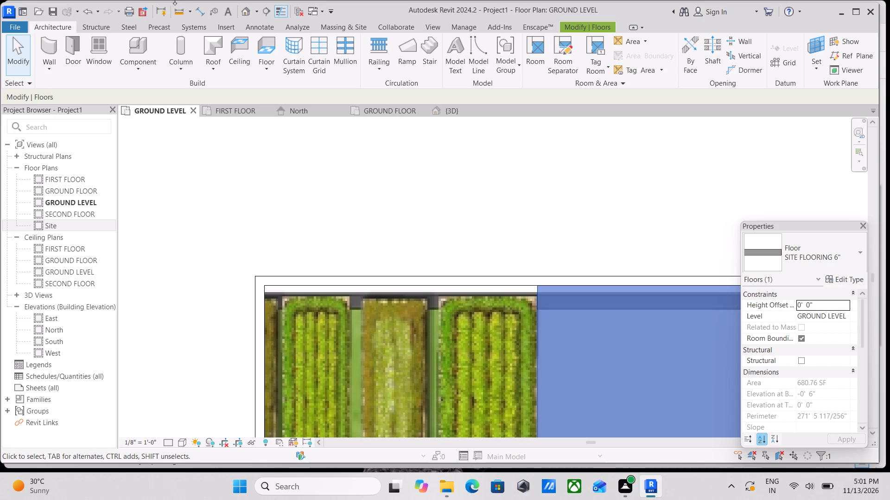
{"action": "scroll", "coordinate": [153, 156], "scroll_direction": "up", "scroll_amount": 2}
{"action": "middle_click_drag", "start_coordinate": [411, 260], "coordinate": [330, 219]}
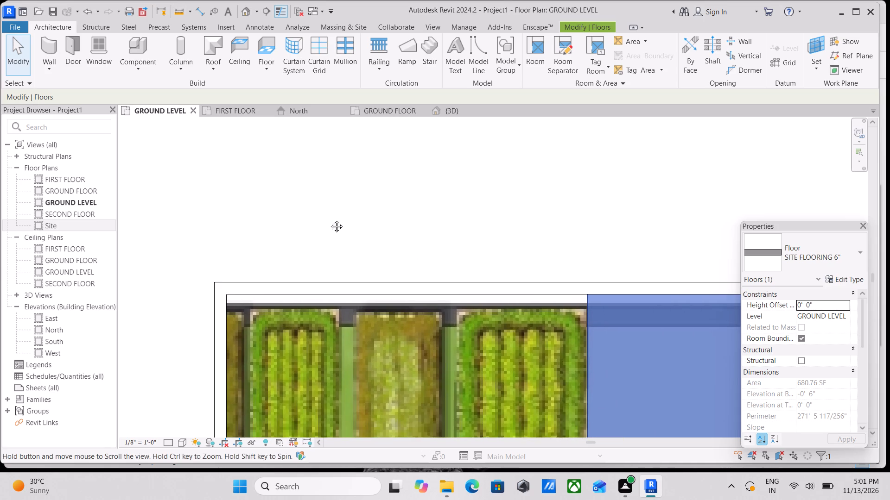
{"action": "middle_click_drag", "start_coordinate": [330, 219], "coordinate": [331, 220]}
{"action": "scroll", "coordinate": [470, 228], "scroll_direction": "down", "scroll_amount": 2}
{"action": "middle_click_drag", "start_coordinate": [472, 228], "coordinate": [393, 162]}
{"action": "scroll", "coordinate": [482, 263], "scroll_direction": "down", "scroll_amount": 2}
{"action": "middle_click_drag", "start_coordinate": [481, 263], "coordinate": [382, 244]}
{"action": "scroll", "coordinate": [549, 260], "scroll_direction": "down", "scroll_amount": 2}
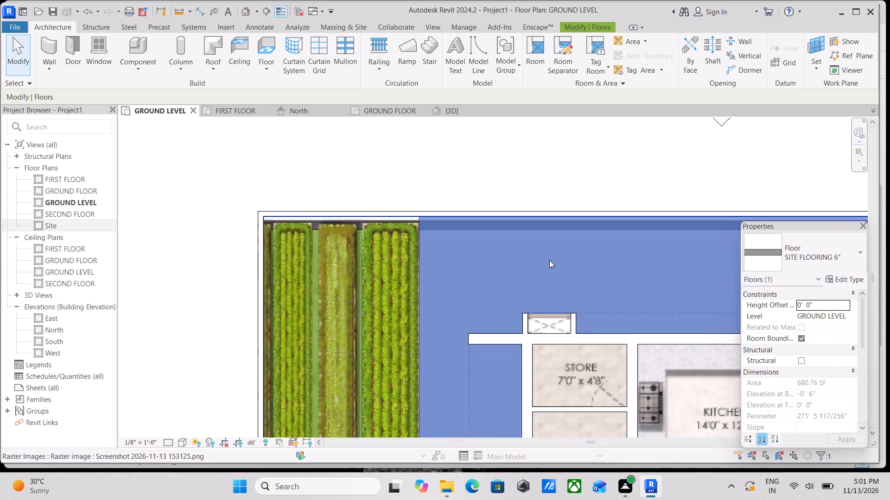
Inspect the plan around the staircase, LIFT and P.ROOM, and the site floor strip between the hedges beside them.
{"action": "middle_click_drag", "start_coordinate": [549, 260], "coordinate": [368, 200]}
{"action": "scroll", "coordinate": [502, 258], "scroll_direction": "down", "scroll_amount": 3}
{"action": "middle_click_drag", "start_coordinate": [502, 258], "coordinate": [340, 152]}
{"action": "middle_click_drag", "start_coordinate": [480, 247], "coordinate": [427, 216]}
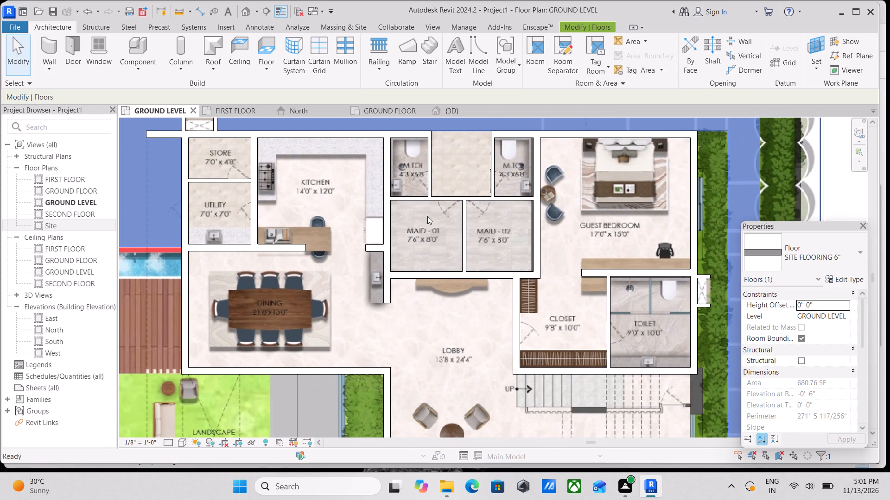
{"action": "scroll", "coordinate": [516, 265], "scroll_direction": "down", "scroll_amount": 3}
{"action": "middle_click_drag", "start_coordinate": [527, 275], "coordinate": [497, 219]}
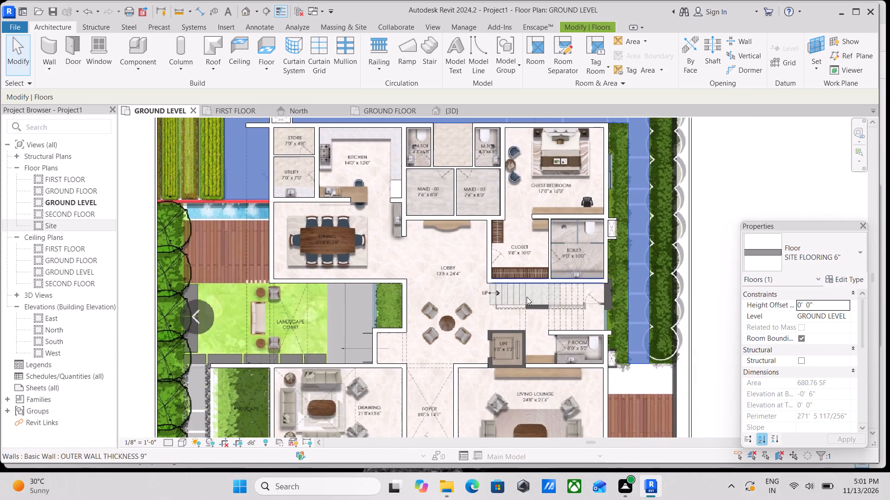
{"action": "scroll", "coordinate": [532, 312], "scroll_direction": "up", "scroll_amount": 9}
{"action": "middle_click_drag", "start_coordinate": [527, 312], "coordinate": [477, 311]}
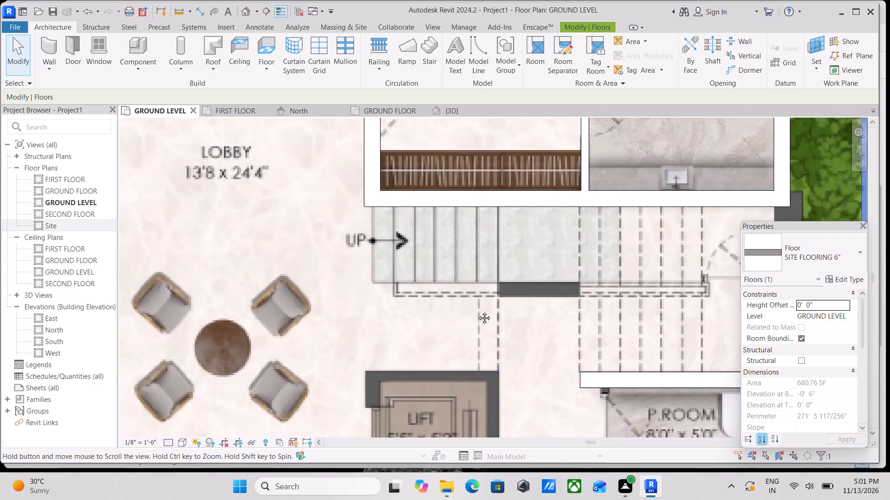
{"action": "middle_click_drag", "start_coordinate": [477, 311], "coordinate": [423, 313]}
{"action": "scroll", "coordinate": [554, 257], "scroll_direction": "down", "scroll_amount": 1}
{"action": "middle_click_drag", "start_coordinate": [554, 257], "coordinate": [490, 275]}
{"action": "middle_click_drag", "start_coordinate": [547, 292], "coordinate": [507, 225]}
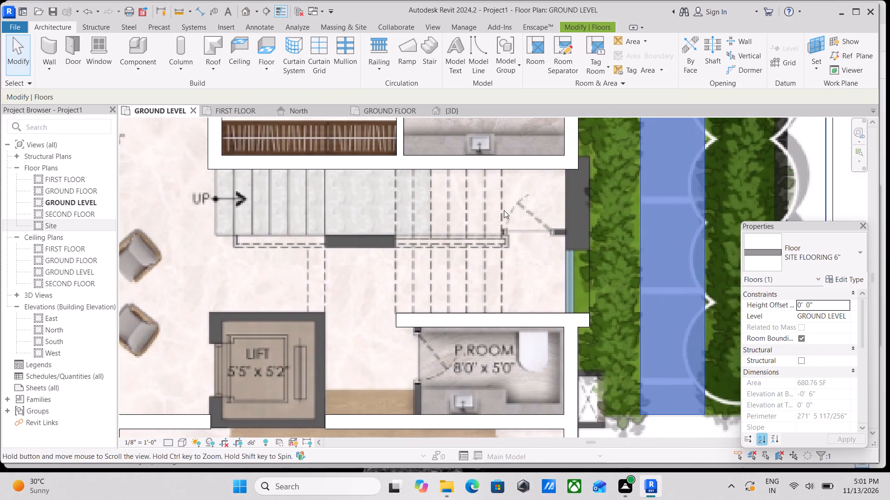
{"action": "scroll", "coordinate": [428, 281], "scroll_direction": "down", "scroll_amount": 2}
{"action": "middle_click_drag", "start_coordinate": [421, 273], "coordinate": [407, 232]}
{"action": "scroll", "coordinate": [446, 319], "scroll_direction": "up", "scroll_amount": 4}
{"action": "scroll", "coordinate": [405, 321], "scroll_direction": "up", "scroll_amount": 2}
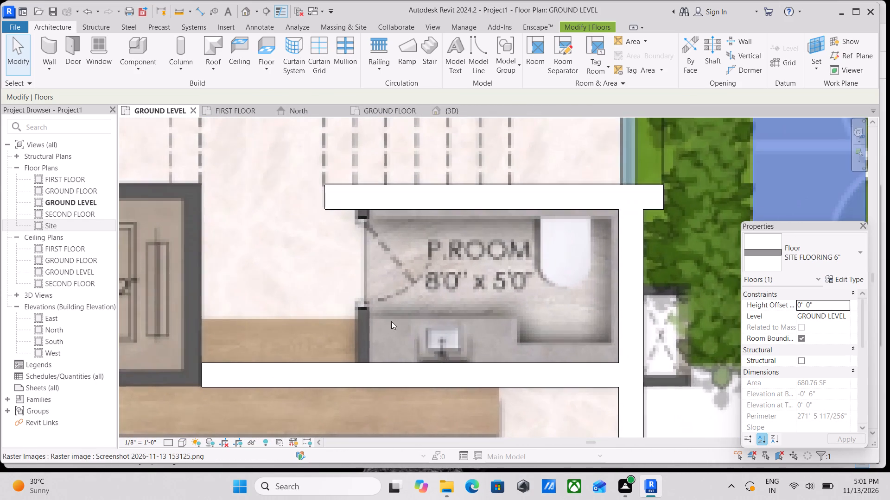
{"action": "scroll", "coordinate": [373, 321], "scroll_direction": "up", "scroll_amount": 7}
{"action": "scroll", "coordinate": [358, 289], "scroll_direction": "down", "scroll_amount": 7}
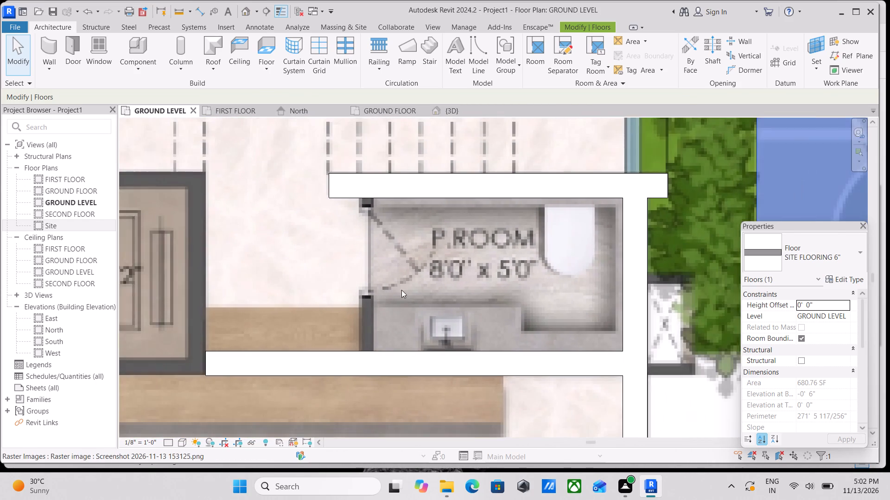
{"action": "scroll", "coordinate": [407, 287], "scroll_direction": "down", "scroll_amount": 3}
{"action": "middle_click_drag", "start_coordinate": [415, 287], "coordinate": [421, 287]}
{"action": "scroll", "coordinate": [449, 279], "scroll_direction": "down", "scroll_amount": 5}
{"action": "middle_click_drag", "start_coordinate": [482, 279], "coordinate": [484, 313]}
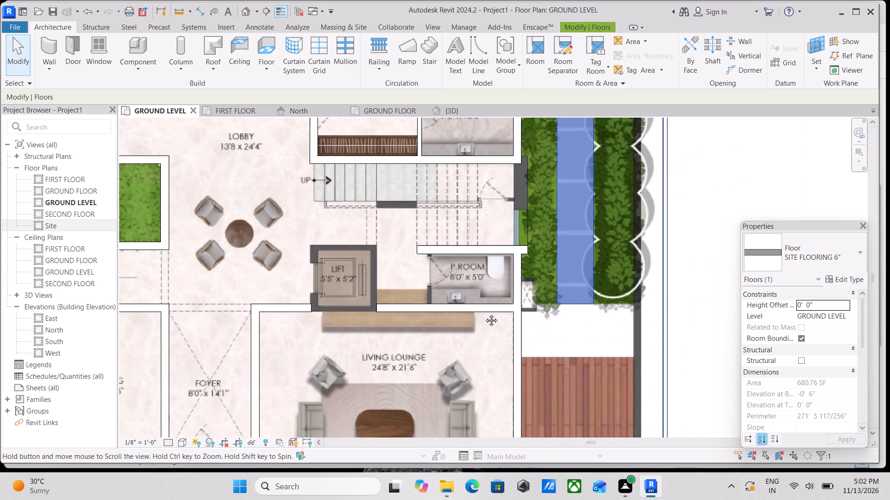
{"action": "middle_click_drag", "start_coordinate": [484, 313], "coordinate": [489, 331]}
{"action": "middle_click_drag", "start_coordinate": [495, 312], "coordinate": [492, 324]}
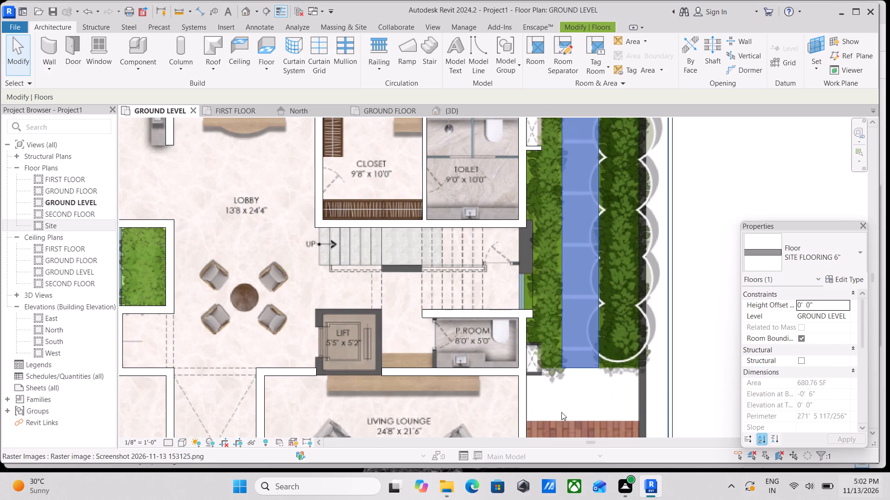
Review the site floor's edge along the STORE, UTILITY and KITCHEN walls, and its overall coverage around the house.
{"action": "scroll", "coordinate": [311, 391], "scroll_direction": "down", "scroll_amount": 1}
{"action": "scroll", "coordinate": [462, 244], "scroll_direction": "down", "scroll_amount": 3}
{"action": "middle_click_drag", "start_coordinate": [391, 309], "coordinate": [458, 380]}
{"action": "middle_click_drag", "start_coordinate": [350, 322], "coordinate": [361, 287]}
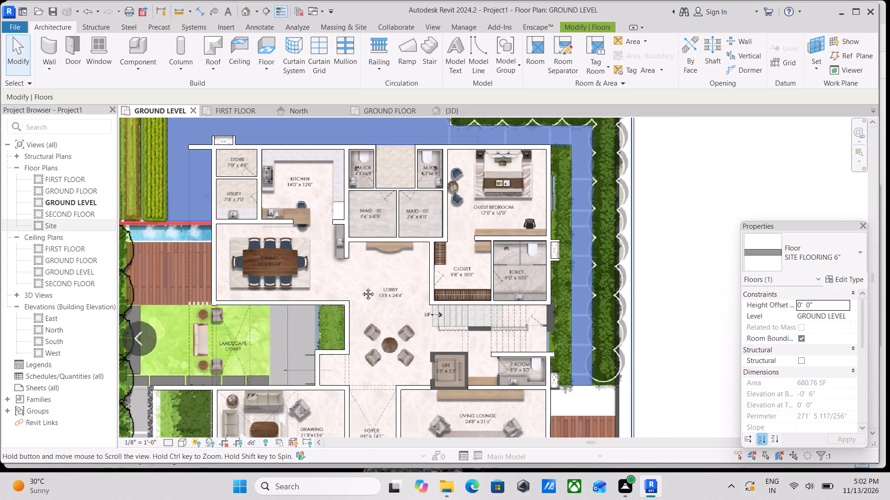
{"action": "middle_click_drag", "start_coordinate": [361, 287], "coordinate": [362, 285]}
{"action": "scroll", "coordinate": [287, 246], "scroll_direction": "up", "scroll_amount": 2}
{"action": "middle_click_drag", "start_coordinate": [342, 264], "coordinate": [350, 341]}
{"action": "scroll", "coordinate": [281, 239], "scroll_direction": "up", "scroll_amount": 3}
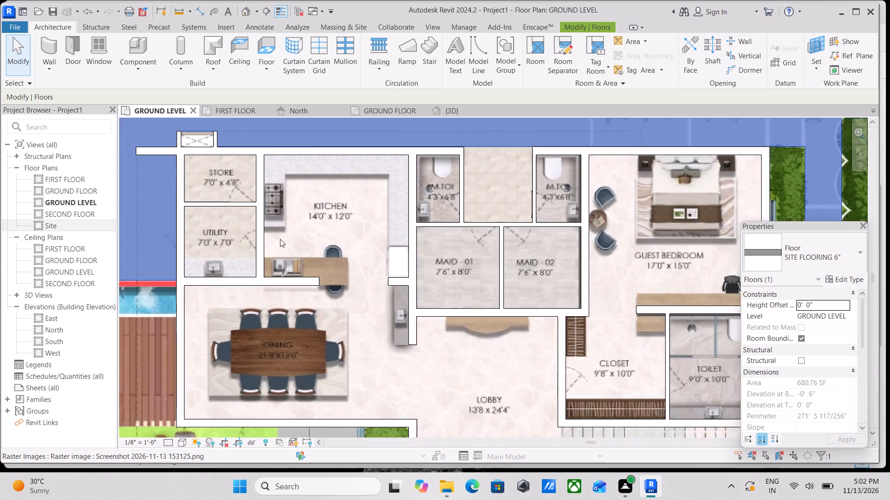
{"action": "middle_click_drag", "start_coordinate": [280, 239], "coordinate": [299, 310]}
{"action": "scroll", "coordinate": [299, 310], "scroll_direction": "up", "scroll_amount": 2}
{"action": "middle_click_drag", "start_coordinate": [286, 271], "coordinate": [306, 332]}
{"action": "scroll", "coordinate": [269, 267], "scroll_direction": "up", "scroll_amount": 1}
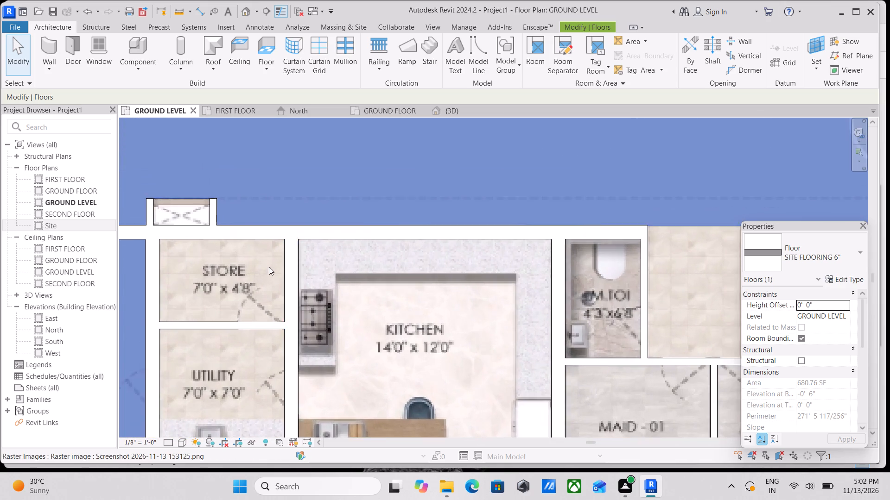
{"action": "scroll", "coordinate": [269, 267], "scroll_direction": "up", "scroll_amount": 2}
{"action": "scroll", "coordinate": [305, 275], "scroll_direction": "down", "scroll_amount": 1}
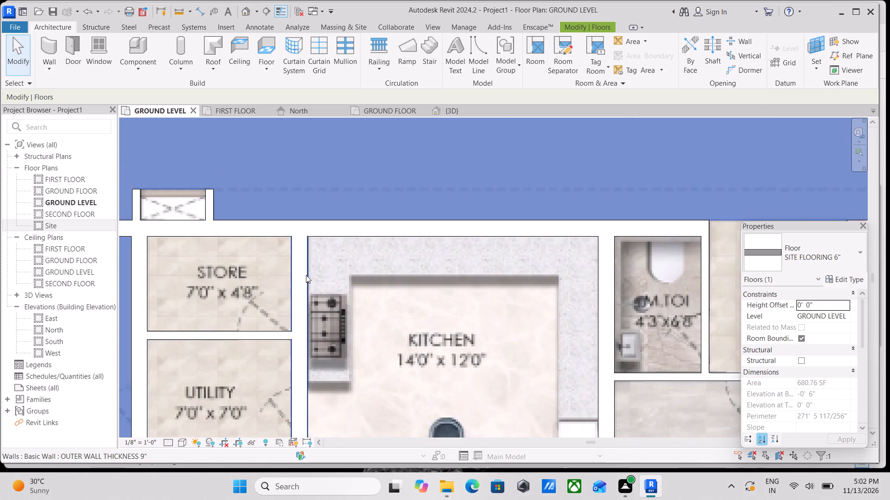
{"action": "scroll", "coordinate": [306, 275], "scroll_direction": "down", "scroll_amount": 1}
{"action": "middle_click_drag", "start_coordinate": [326, 303], "coordinate": [338, 320]}
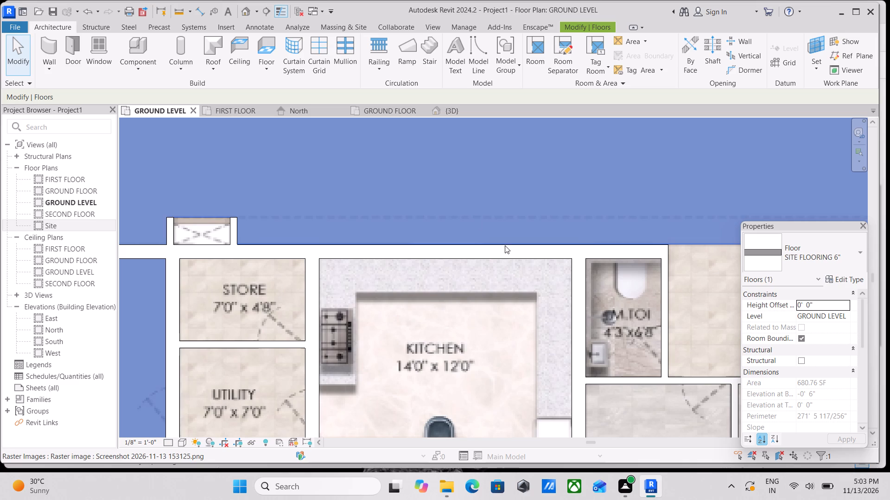
{"action": "scroll", "coordinate": [409, 253], "scroll_direction": "down", "scroll_amount": 9}
{"action": "middle_click_drag", "start_coordinate": [394, 255], "coordinate": [445, 247]}
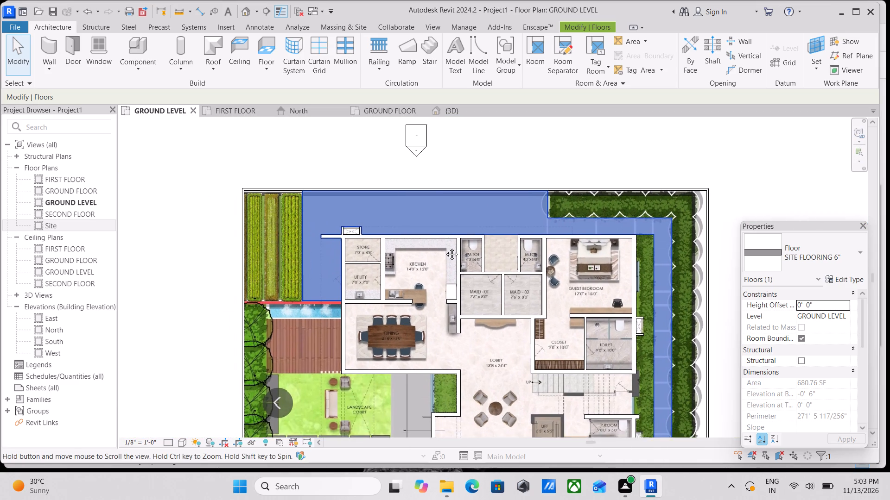
{"action": "middle_click_drag", "start_coordinate": [445, 247], "coordinate": [447, 248]}
Duplicate the selected floor's SITE FLOORING 6" type as a new floor type named GRASSING 6".
{"action": "scroll", "coordinate": [447, 248], "scroll_direction": "up", "scroll_amount": 1}
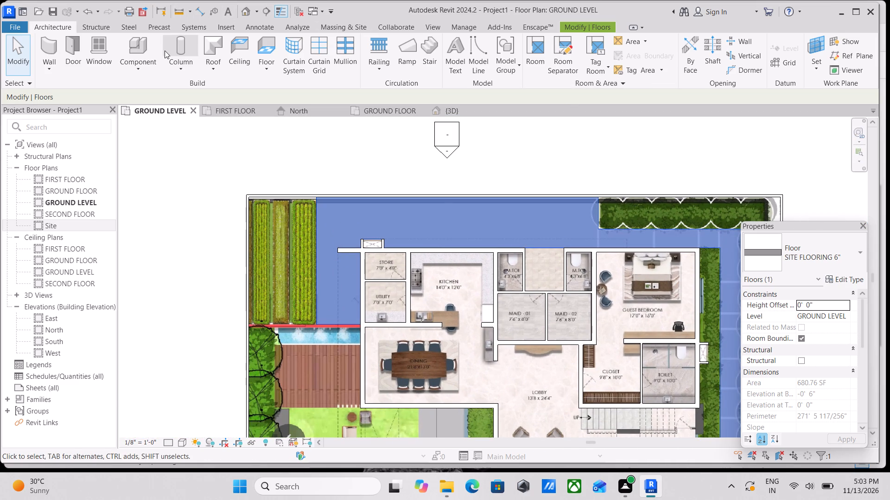
{"action": "scroll", "coordinate": [307, 257], "scroll_direction": "up", "scroll_amount": 3}
{"action": "middle_click_drag", "start_coordinate": [256, 212], "coordinate": [295, 251]}
{"action": "scroll", "coordinate": [295, 251], "scroll_direction": "up", "scroll_amount": 4}
{"action": "middle_click_drag", "start_coordinate": [264, 219], "coordinate": [285, 264]}
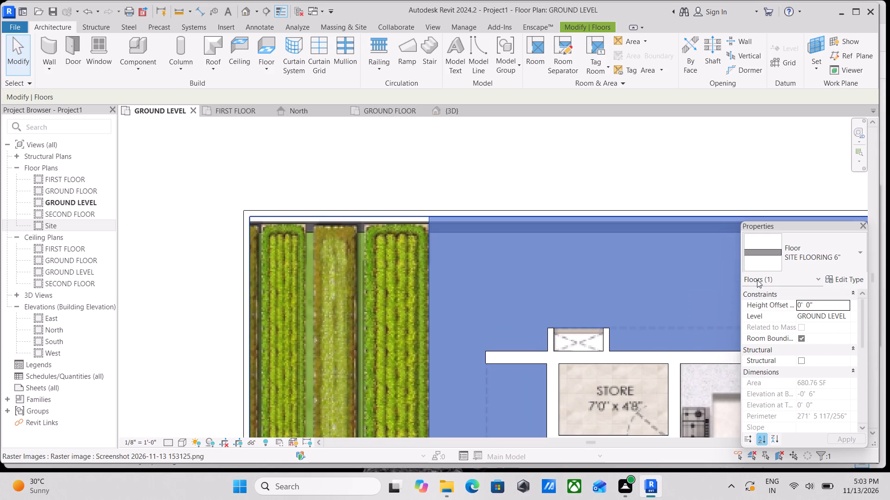
{"action": "left_click", "coordinate": [849, 276]}
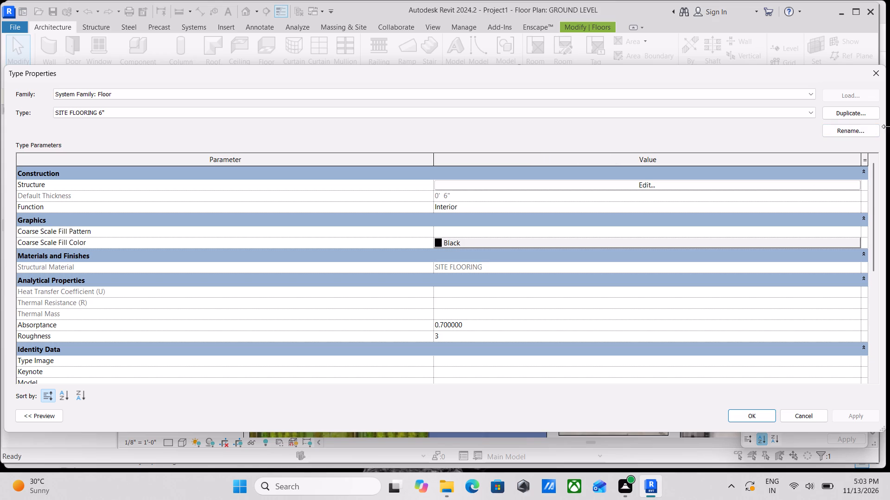
{"action": "left_click", "coordinate": [868, 113]}
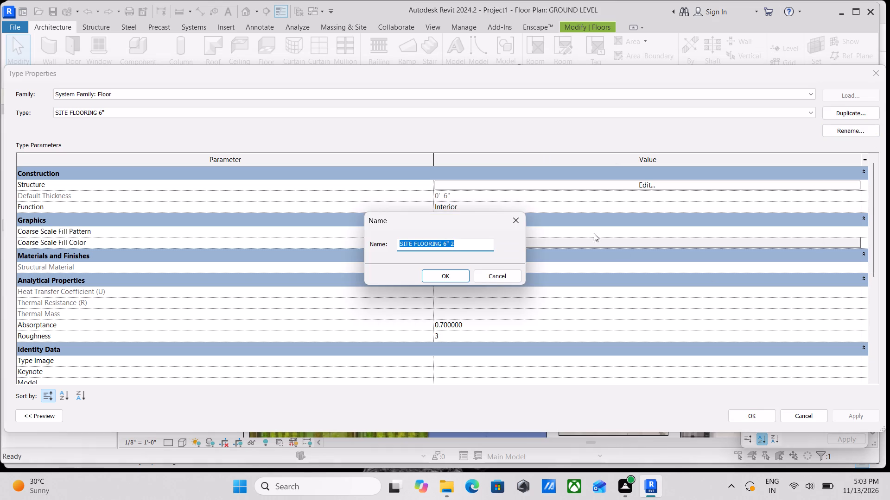
{"action": "left_click_drag", "start_coordinate": [455, 243], "coordinate": [396, 242]}
{"action": "type", "text": "GRASS"}
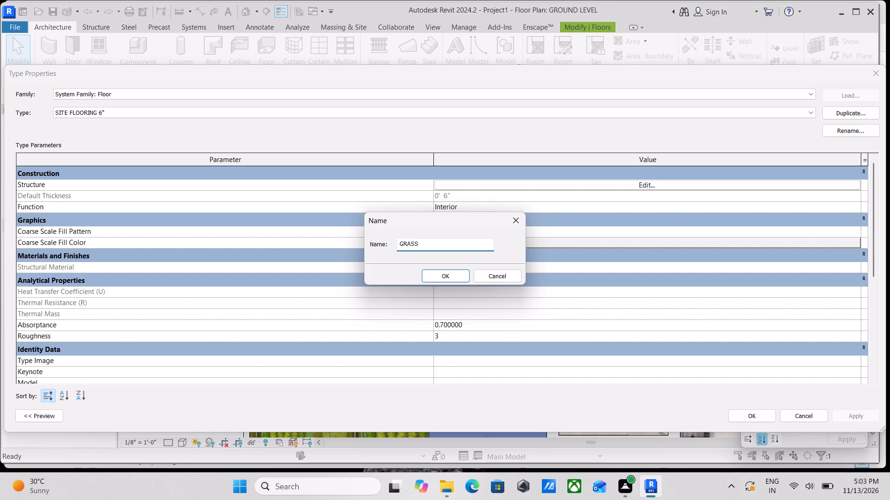
{"action": "key", "text": "BackSpace"}
{"action": "key", "text": "s"}
{"action": "type", "text": "ING"}
{"action": "key", "text": "space"}
{"action": "key", "text": "6"}
{"action": "key", "text": "shift+quotedbl"}
{"action": "left_click", "coordinate": [439, 277]}
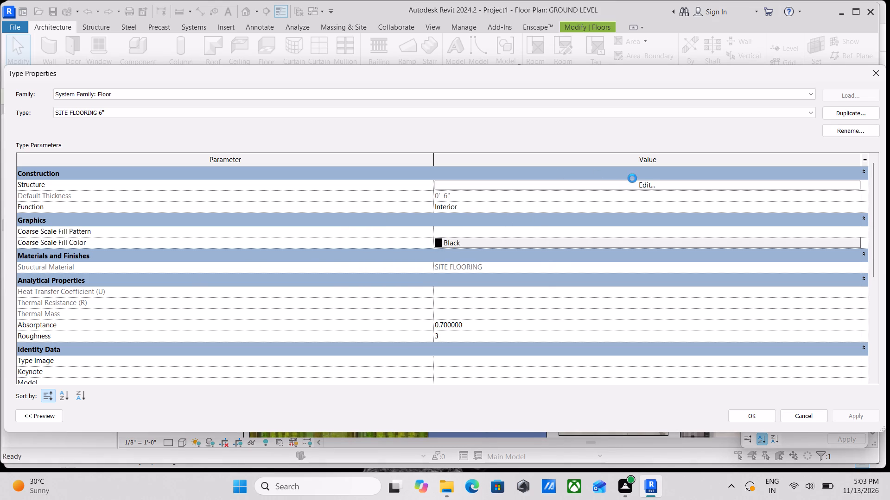
Assign the Grass material to the structure layer of the GRASSING 6" floor type and apply it.
{"action": "left_click", "coordinate": [642, 186]}
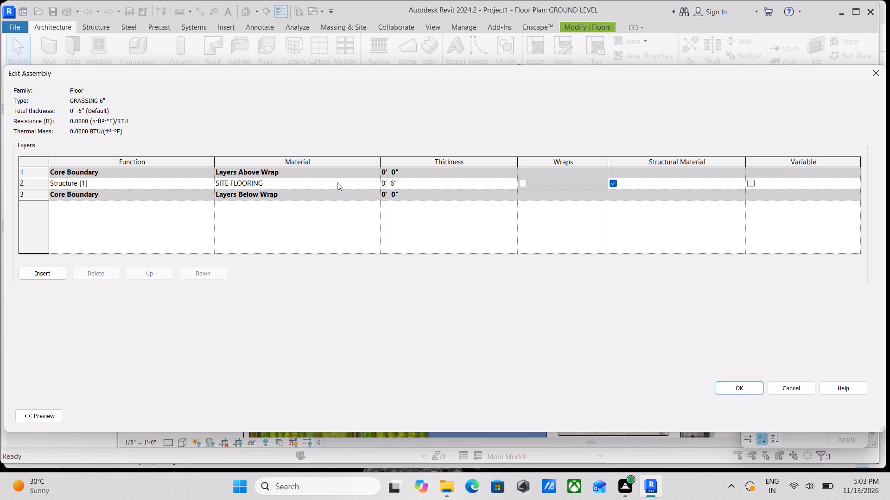
{"action": "left_click", "coordinate": [376, 184]}
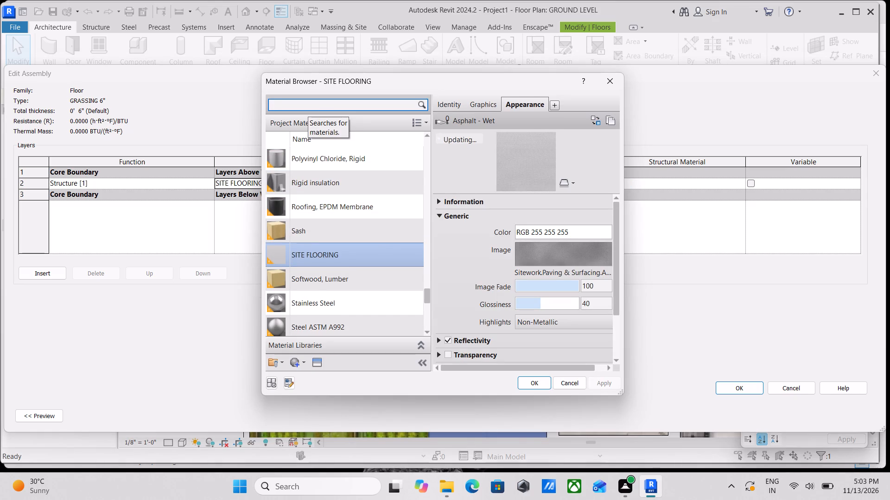
{"action": "type", "text": "GRASS"}
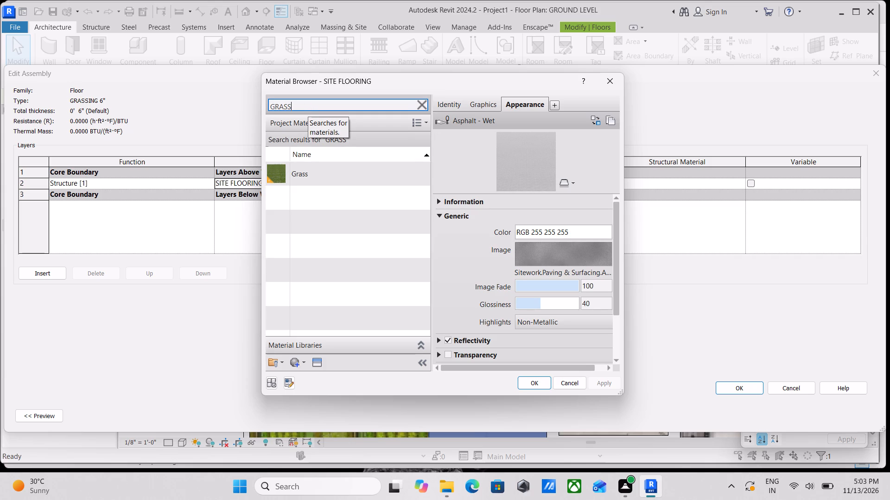
{"action": "left_click", "coordinate": [308, 173]}
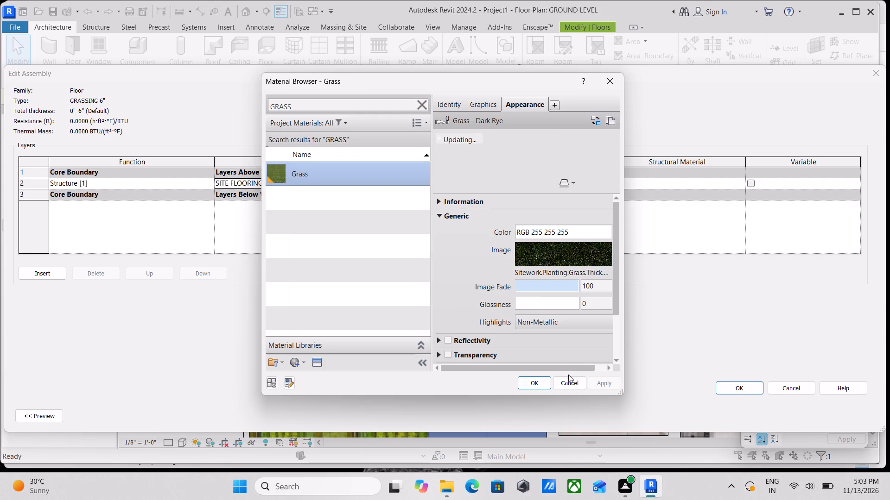
{"action": "left_click", "coordinate": [526, 382]}
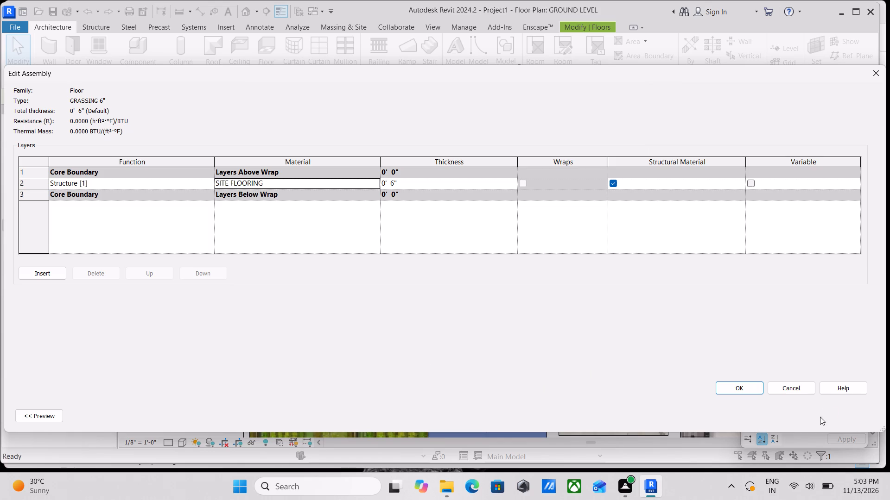
{"action": "left_click", "coordinate": [751, 386]}
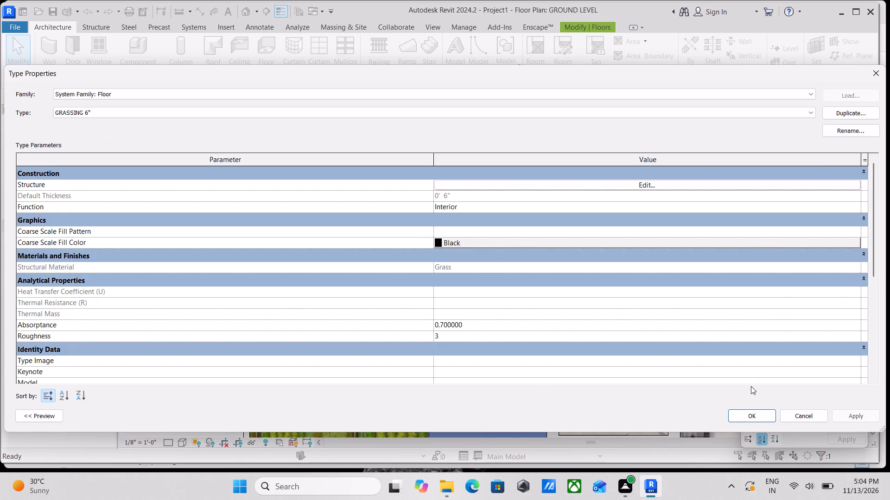
{"action": "left_click", "coordinate": [849, 416]}
{"action": "left_click", "coordinate": [751, 411]}
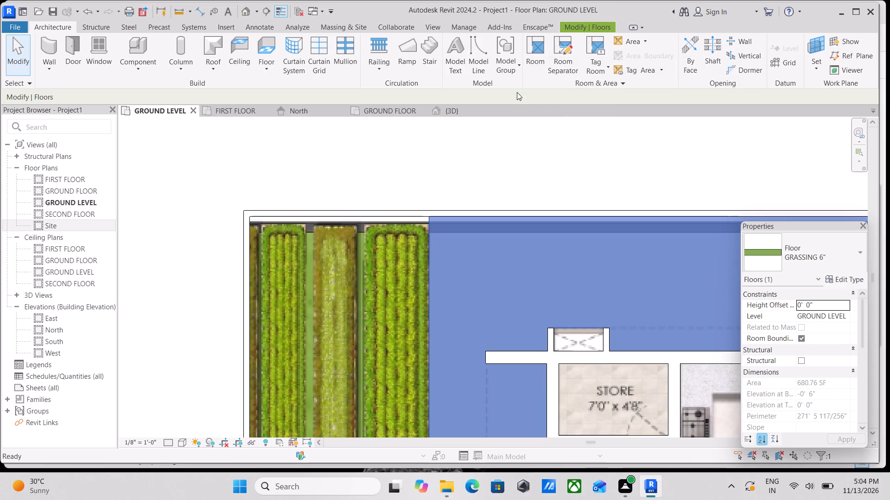
Create a rectangular SITE FLOORING 6" floor of about 232 SF over the planting beds, from the site wall's inner corner to the red pool wall.
{"action": "middle_click_drag", "start_coordinate": [516, 140], "coordinate": [480, 113]}
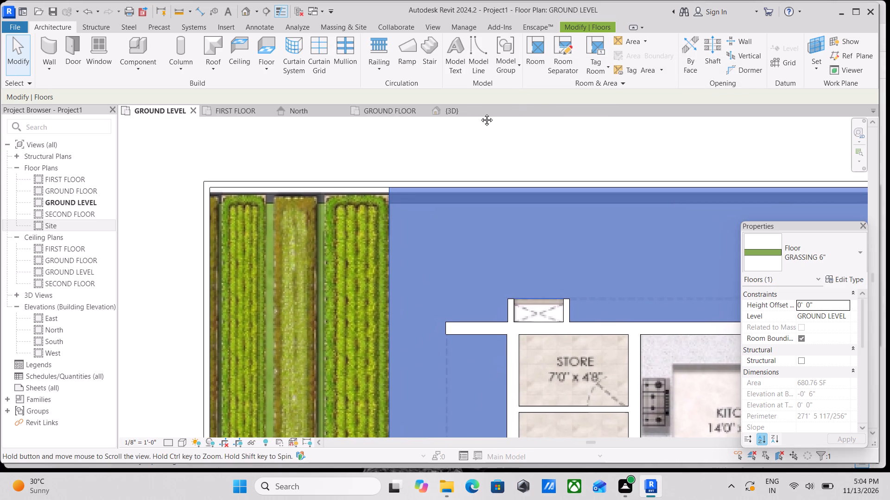
{"action": "middle_click_drag", "start_coordinate": [480, 113], "coordinate": [484, 116]}
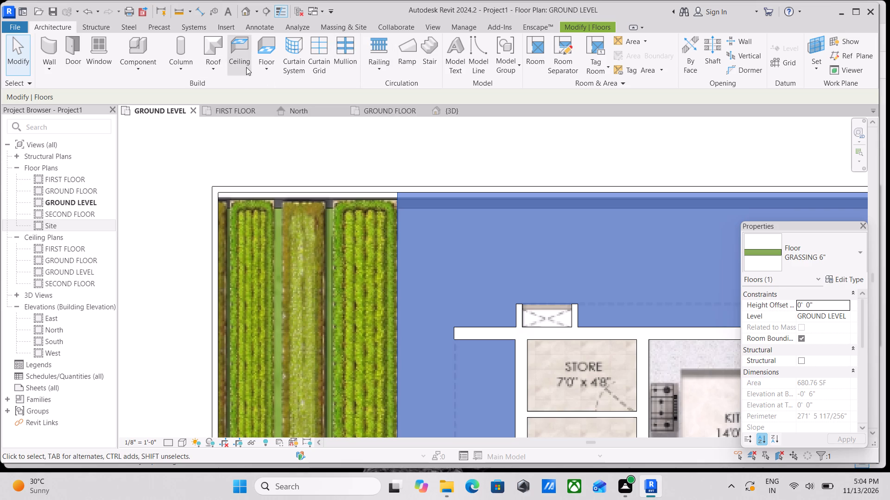
{"action": "left_click", "coordinate": [263, 71]}
{"action": "left_click", "coordinate": [259, 95]}
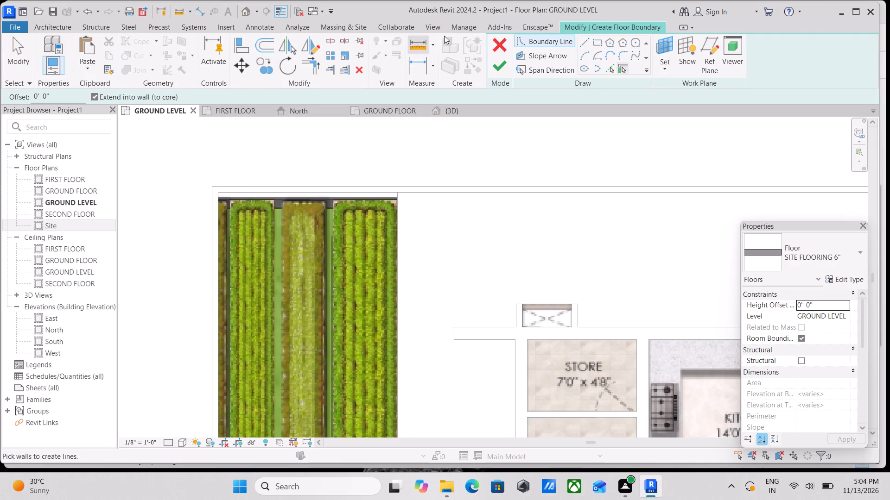
{"action": "left_click", "coordinate": [595, 42]}
{"action": "middle_click_drag", "start_coordinate": [368, 210], "coordinate": [369, 204]}
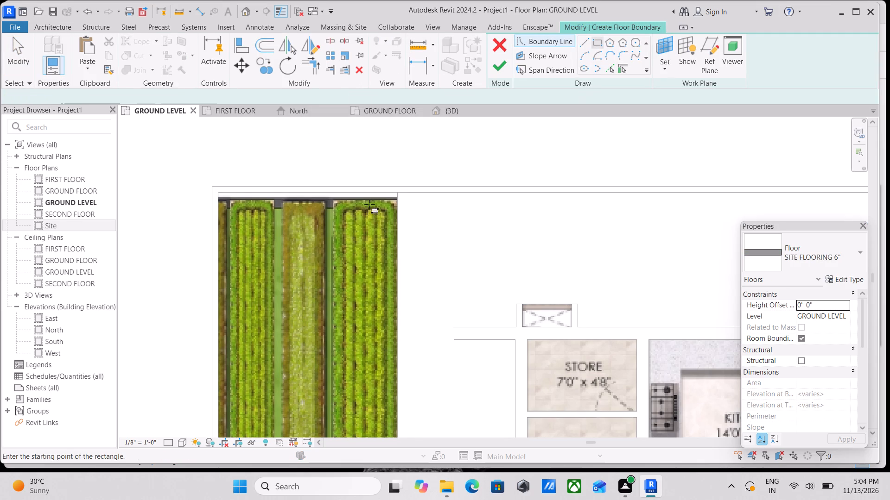
{"action": "middle_click_drag", "start_coordinate": [369, 204], "coordinate": [409, 157]}
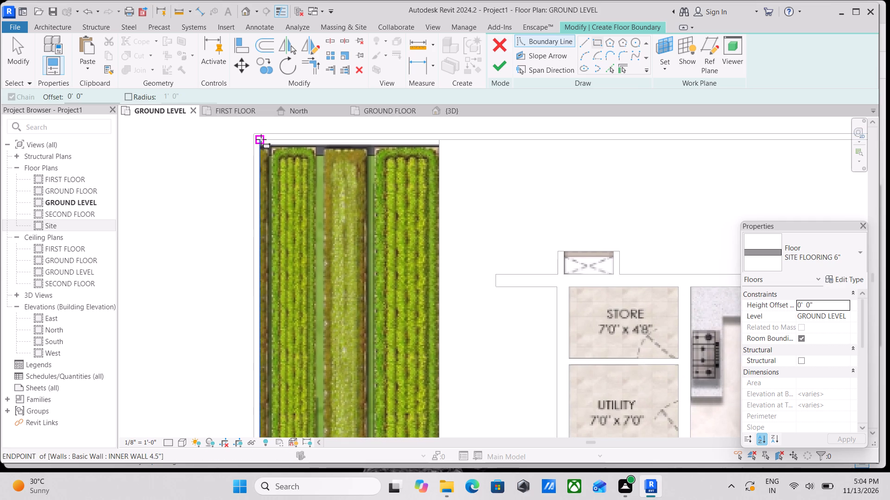
{"action": "left_click", "coordinate": [261, 139]}
{"action": "middle_click_drag", "start_coordinate": [382, 289], "coordinate": [397, 125]}
{"action": "middle_click_drag", "start_coordinate": [466, 288], "coordinate": [445, 264]}
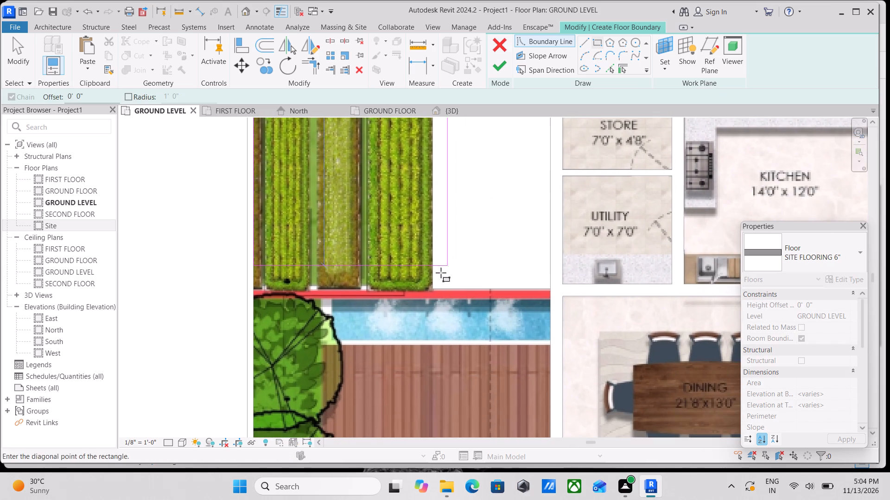
{"action": "scroll", "coordinate": [431, 286], "scroll_direction": "up", "scroll_amount": 3}
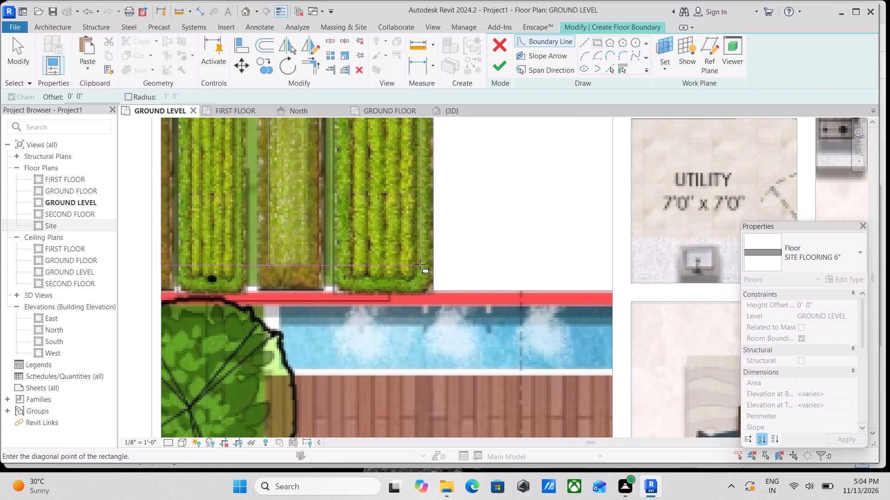
{"action": "left_click", "coordinate": [431, 287]}
{"action": "scroll", "coordinate": [409, 254], "scroll_direction": "down", "scroll_amount": 2}
{"action": "middle_click_drag", "start_coordinate": [408, 254], "coordinate": [433, 323]}
{"action": "scroll", "coordinate": [379, 221], "scroll_direction": "down", "scroll_amount": 2}
{"action": "middle_click_drag", "start_coordinate": [379, 230], "coordinate": [404, 319]}
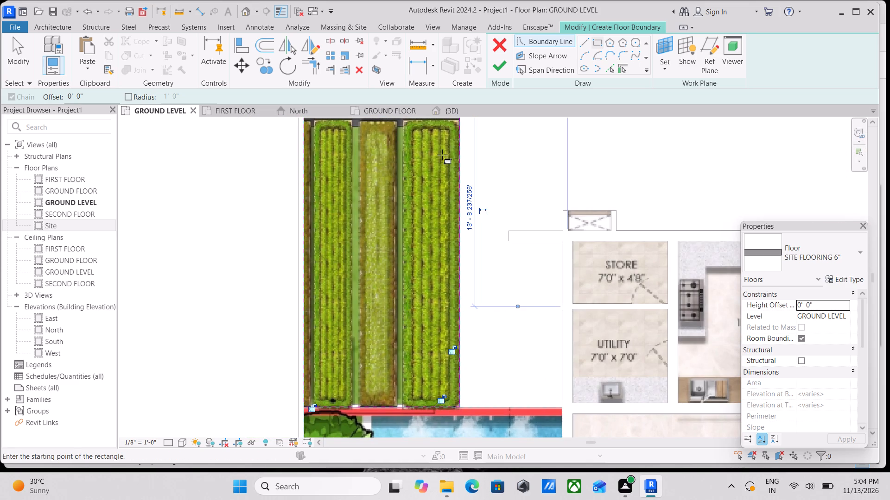
{"action": "left_click", "coordinate": [502, 65]}
{"action": "scroll", "coordinate": [433, 261], "scroll_direction": "down", "scroll_amount": 2}
{"action": "middle_click_drag", "start_coordinate": [433, 261], "coordinate": [411, 279]}
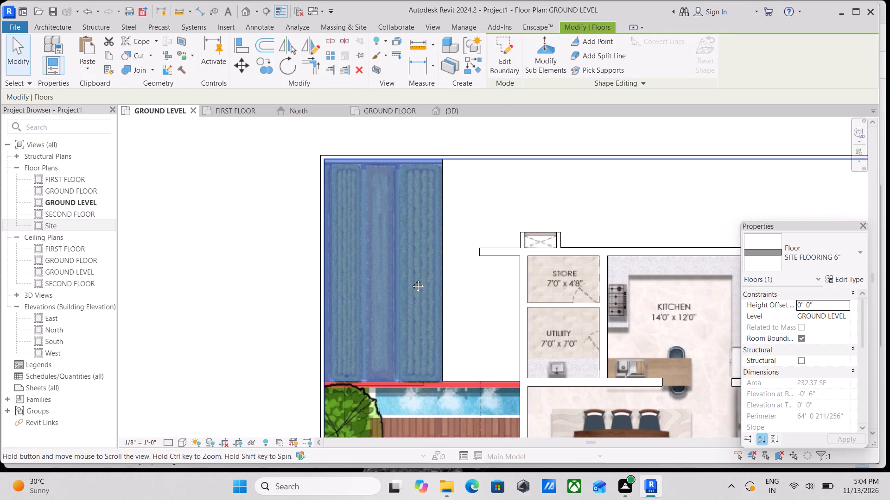
{"action": "middle_click_drag", "start_coordinate": [411, 279], "coordinate": [411, 280]}
{"action": "key", "text": "Escape"}
Examine the new floor's lower edge along the red pool wall and the adjoining pool, deck and tree areas.
{"action": "scroll", "coordinate": [426, 245], "scroll_direction": "up", "scroll_amount": 2}
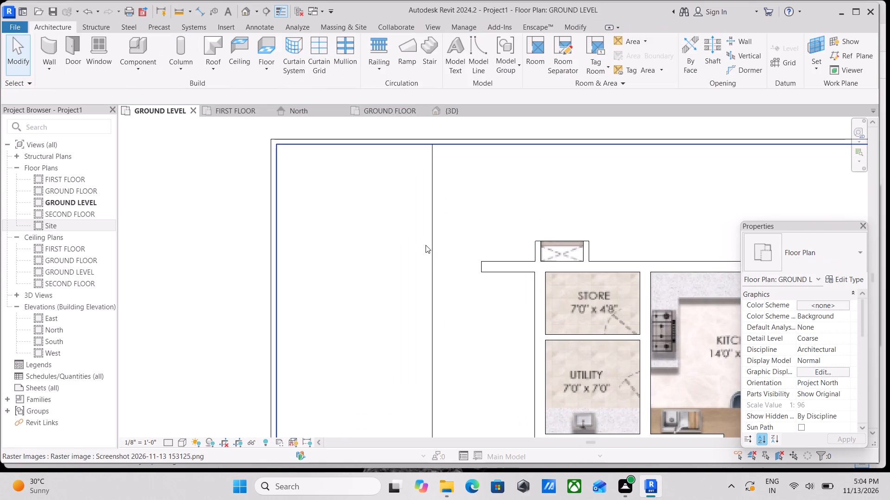
{"action": "middle_click_drag", "start_coordinate": [429, 271], "coordinate": [394, 145]}
{"action": "middle_click_drag", "start_coordinate": [415, 306], "coordinate": [405, 259]}
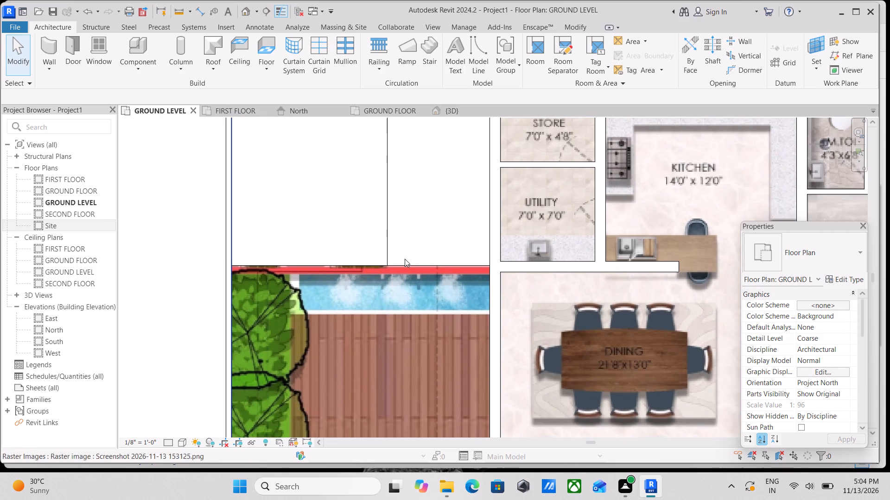
{"action": "scroll", "coordinate": [358, 275], "scroll_direction": "up", "scroll_amount": 2}
{"action": "scroll", "coordinate": [311, 284], "scroll_direction": "up", "scroll_amount": 3}
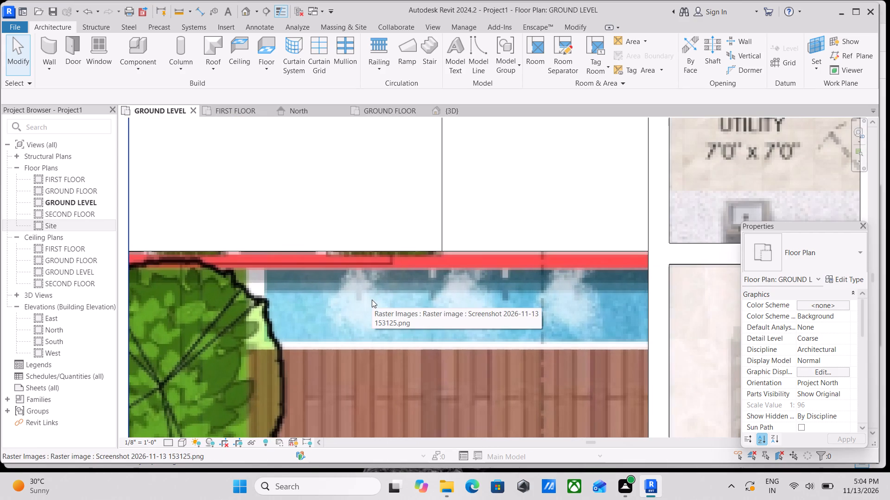
{"action": "scroll", "coordinate": [373, 300], "scroll_direction": "down", "scroll_amount": 3}
{"action": "middle_click_drag", "start_coordinate": [373, 300], "coordinate": [427, 272]}
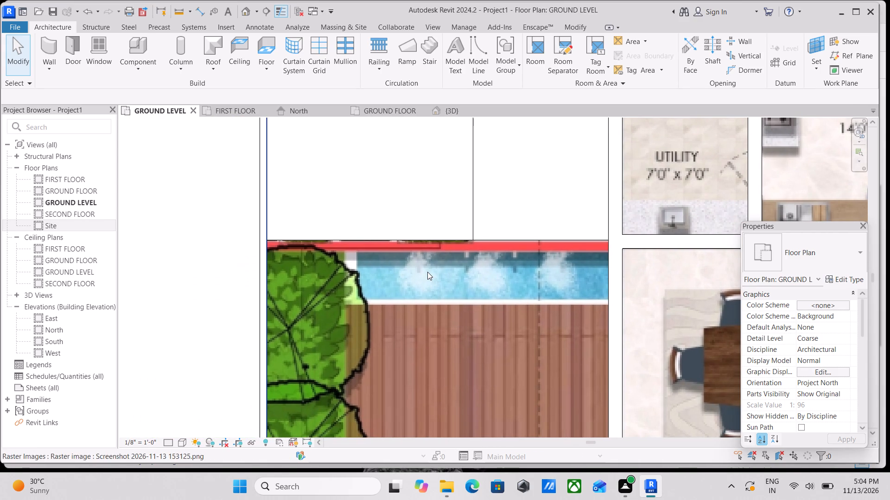
{"action": "middle_click_drag", "start_coordinate": [427, 272], "coordinate": [361, 264]}
{"action": "scroll", "coordinate": [447, 264], "scroll_direction": "up", "scroll_amount": 4}
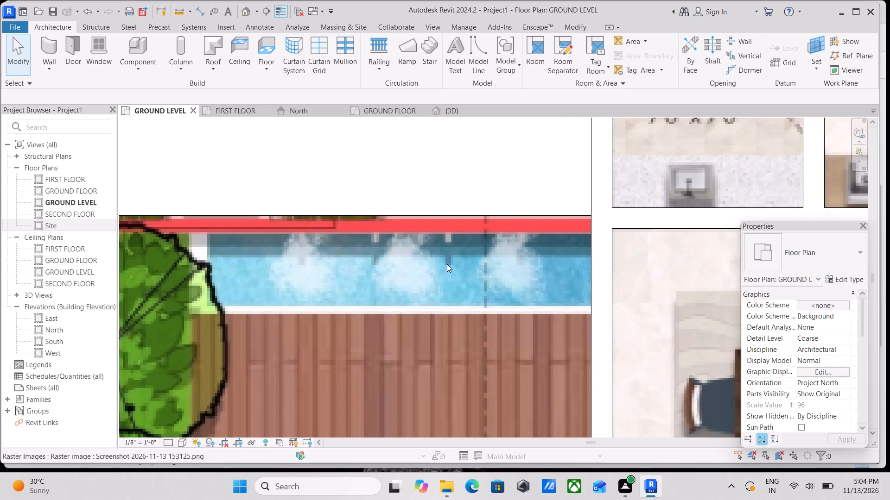
{"action": "scroll", "coordinate": [447, 264], "scroll_direction": "down", "scroll_amount": 4}
{"action": "scroll", "coordinate": [371, 251], "scroll_direction": "up", "scroll_amount": 2}
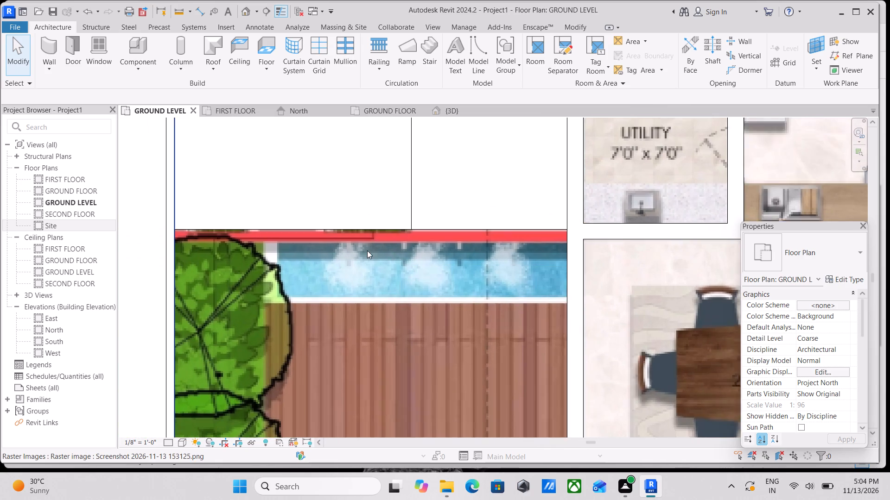
{"action": "scroll", "coordinate": [343, 240], "scroll_direction": "up", "scroll_amount": 4}
{"action": "scroll", "coordinate": [343, 240], "scroll_direction": "down", "scroll_amount": 5}
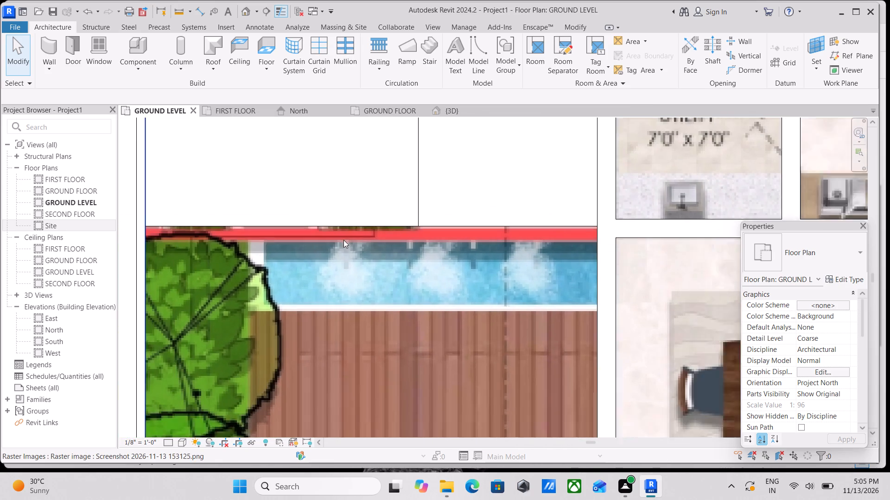
{"action": "scroll", "coordinate": [401, 274], "scroll_direction": "down", "scroll_amount": 2}
{"action": "middle_click_drag", "start_coordinate": [411, 274], "coordinate": [437, 267]}
{"action": "scroll", "coordinate": [437, 267], "scroll_direction": "down", "scroll_amount": 2}
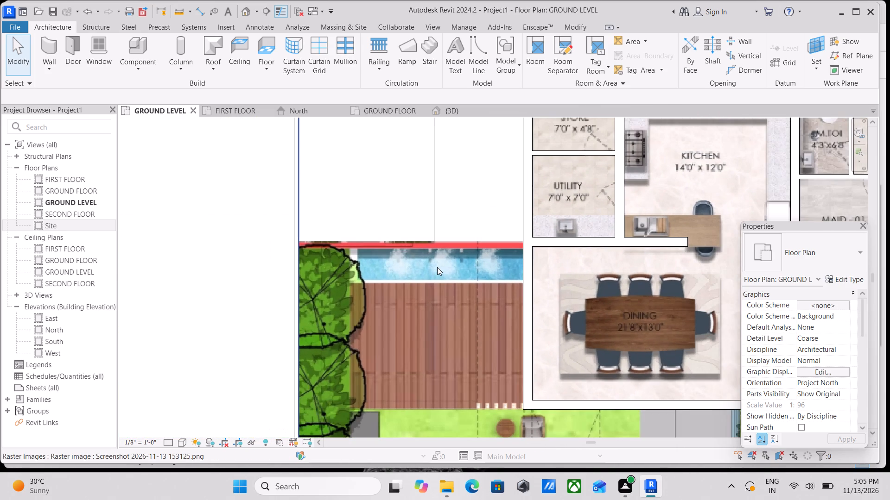
Examine where the new SITE FLOORING 6" floor meets the red wall along the pool on the GROUND LEVEL plan.
{"action": "scroll", "coordinate": [437, 267], "scroll_direction": "up", "scroll_amount": 2}
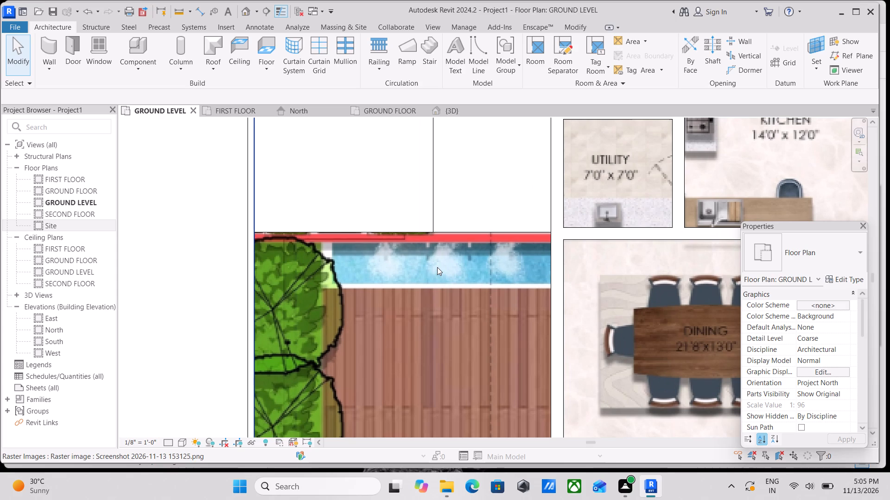
{"action": "middle_click_drag", "start_coordinate": [423, 251], "coordinate": [434, 314]}
{"action": "scroll", "coordinate": [434, 314], "scroll_direction": "up", "scroll_amount": 1}
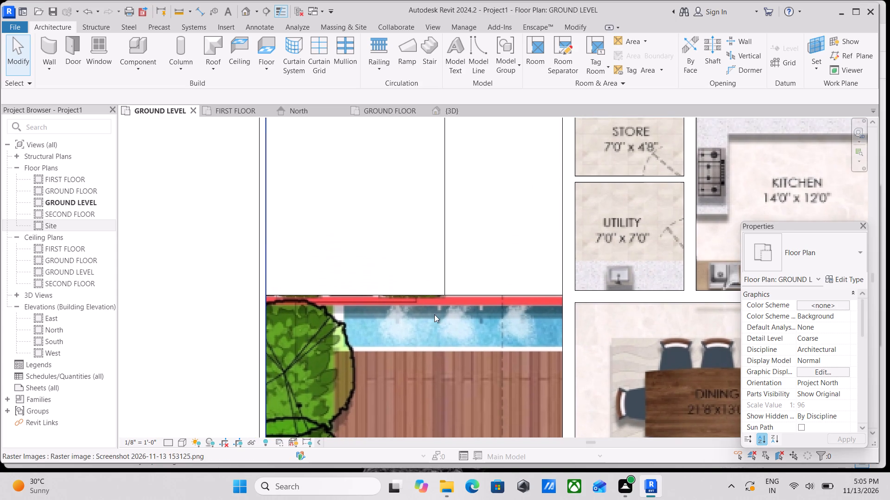
{"action": "scroll", "coordinate": [344, 311], "scroll_direction": "down", "scroll_amount": 1}
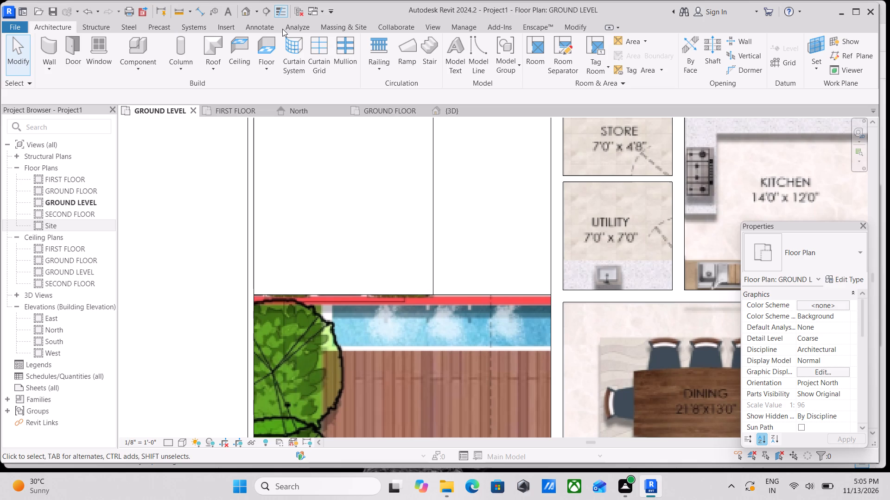
{"action": "scroll", "coordinate": [432, 287], "scroll_direction": "up", "scroll_amount": 4}
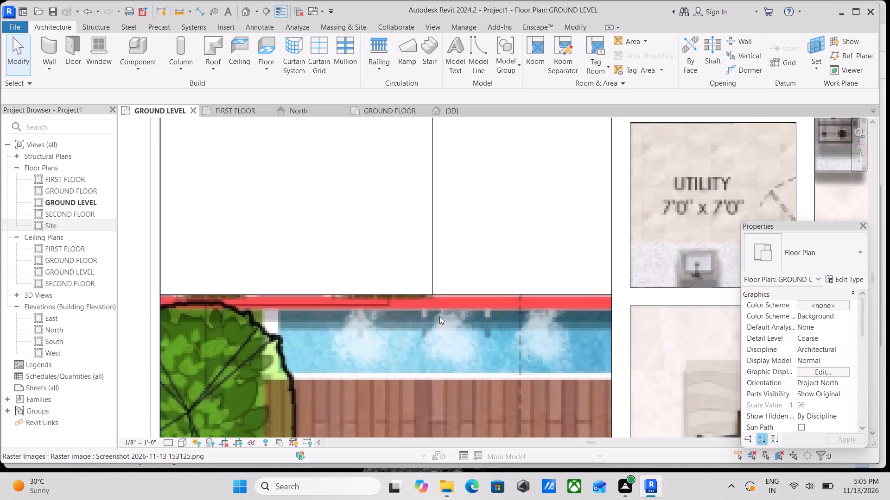
{"action": "scroll", "coordinate": [439, 316], "scroll_direction": "up", "scroll_amount": 1}
{"action": "middle_click_drag", "start_coordinate": [400, 309], "coordinate": [305, 309]}
{"action": "scroll", "coordinate": [332, 300], "scroll_direction": "down", "scroll_amount": 2}
{"action": "middle_click_drag", "start_coordinate": [332, 300], "coordinate": [369, 294]}
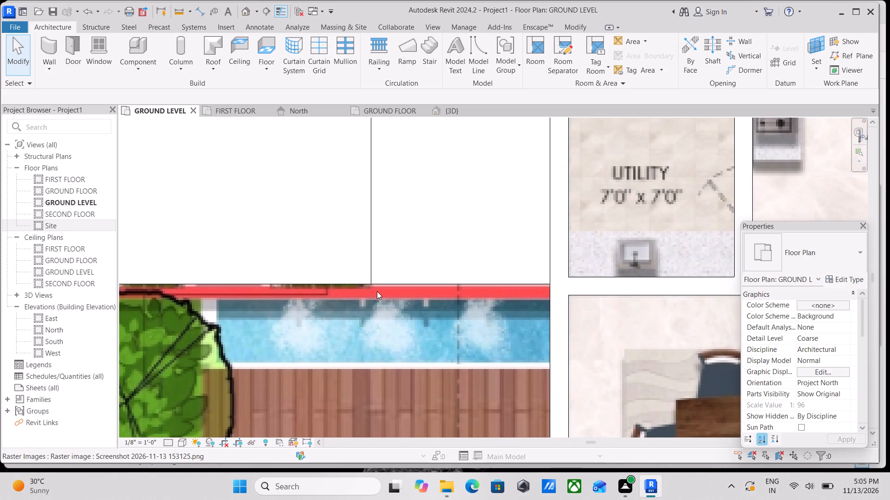
{"action": "scroll", "coordinate": [377, 291], "scroll_direction": "down", "scroll_amount": 2}
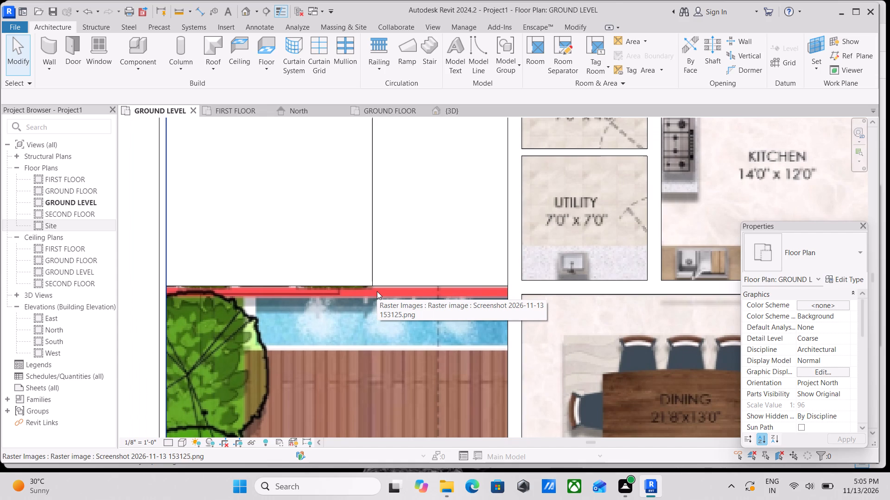
{"action": "scroll", "coordinate": [377, 291], "scroll_direction": "up", "scroll_amount": 6}
{"action": "scroll", "coordinate": [377, 297], "scroll_direction": "down", "scroll_amount": 3}
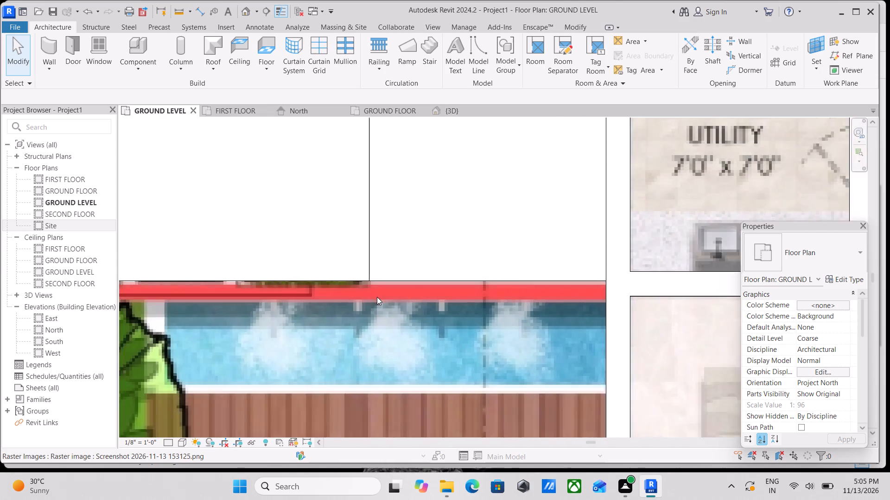
{"action": "middle_click_drag", "start_coordinate": [377, 297], "coordinate": [398, 283]}
{"action": "scroll", "coordinate": [398, 283], "scroll_direction": "up", "scroll_amount": 1}
{"action": "scroll", "coordinate": [398, 283], "scroll_direction": "down", "scroll_amount": 7}
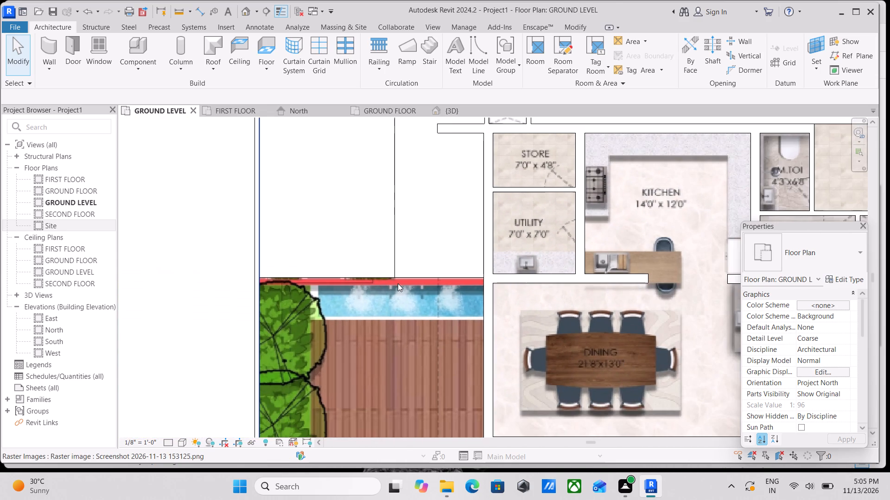
{"action": "scroll", "coordinate": [398, 283], "scroll_direction": "down", "scroll_amount": 3}
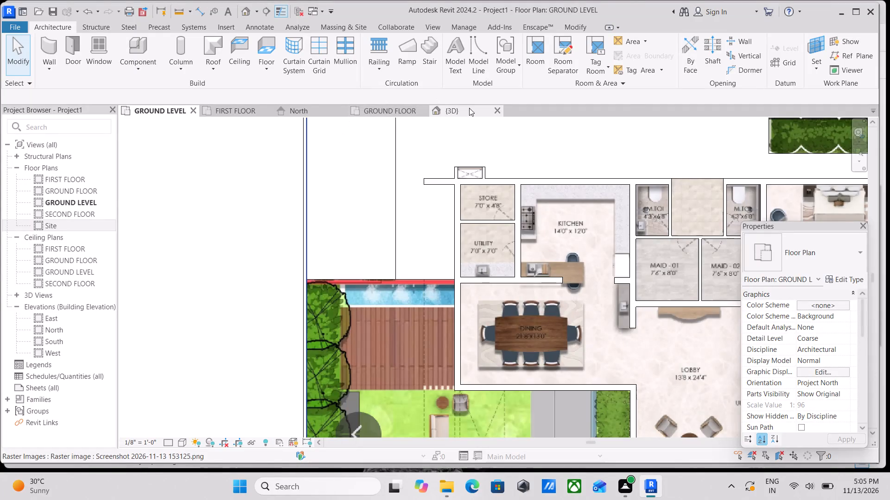
Examine the site floors, grass strip and surrounding walls in the 3D view.
{"action": "left_click", "coordinate": [463, 108]}
{"action": "scroll", "coordinate": [506, 236], "scroll_direction": "down", "scroll_amount": 1}
{"action": "middle_click_drag", "start_coordinate": [496, 233], "coordinate": [459, 227]}
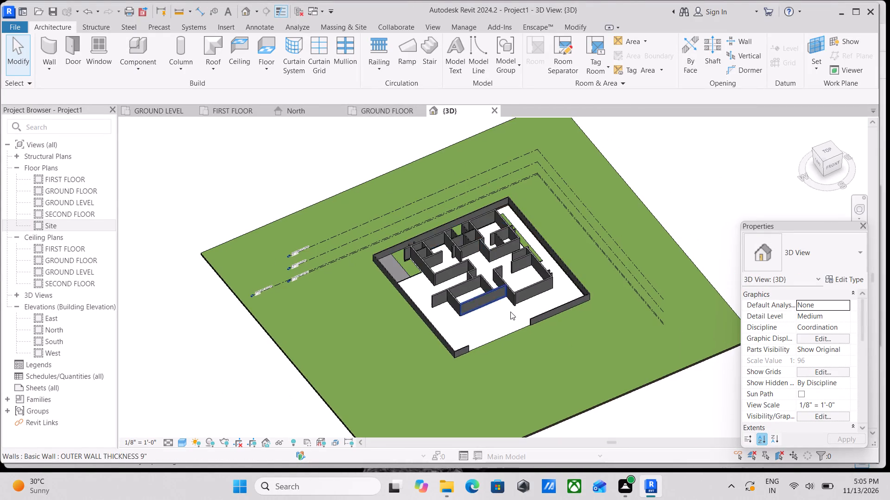
{"action": "scroll", "coordinate": [510, 313], "scroll_direction": "up", "scroll_amount": 8}
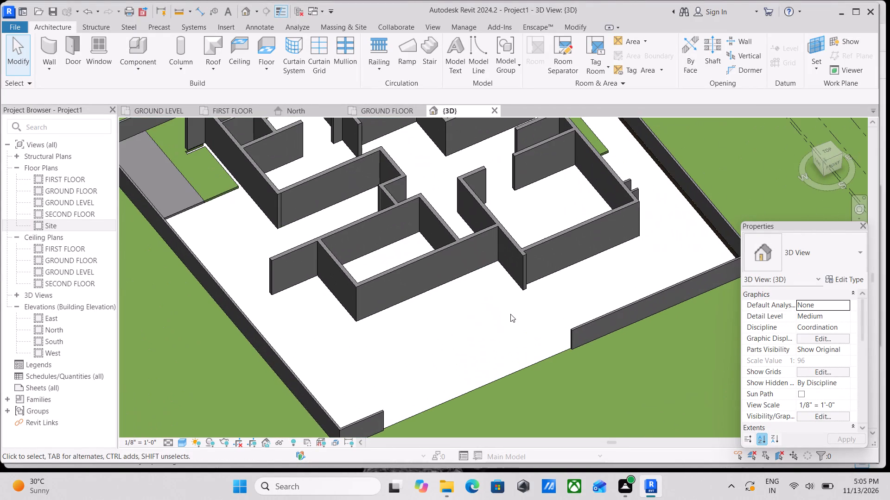
{"action": "scroll", "coordinate": [164, 188], "scroll_direction": "down", "scroll_amount": 2}
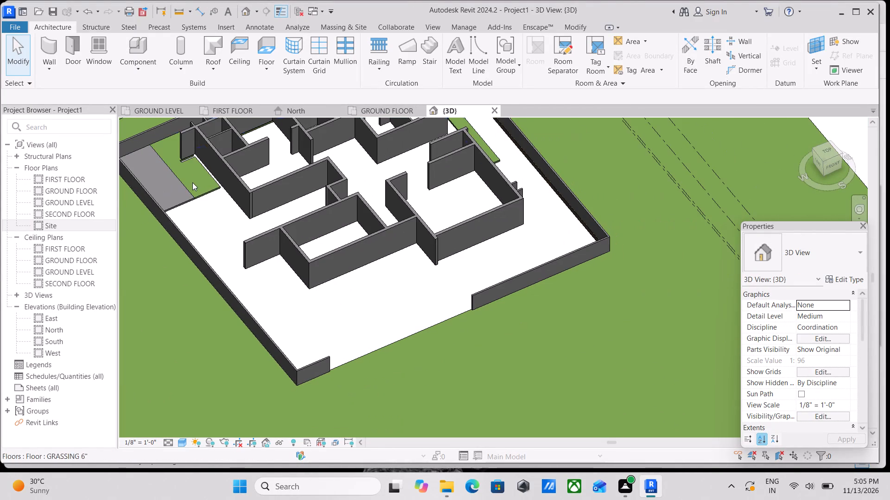
{"action": "scroll", "coordinate": [182, 211], "scroll_direction": "down", "scroll_amount": 2}
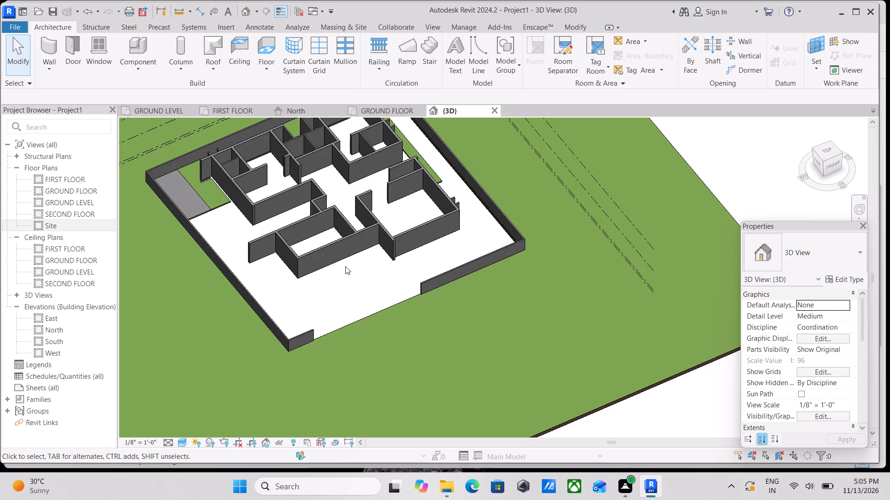
{"action": "scroll", "coordinate": [349, 227], "scroll_direction": "down", "scroll_amount": 2}
{"action": "scroll", "coordinate": [421, 256], "scroll_direction": "up", "scroll_amount": 2}
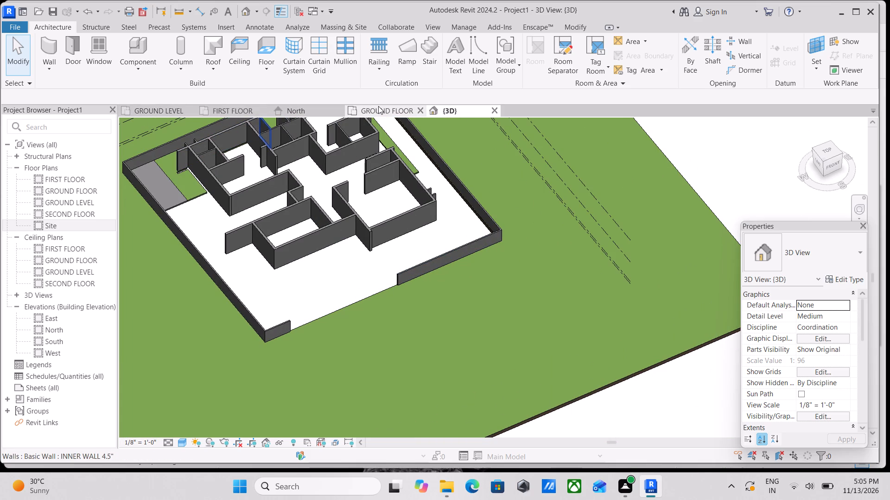
Return to the GROUND LEVEL plan and examine the pool, wooden deck and landscape court beside the dining room.
{"action": "left_click", "coordinate": [160, 108]}
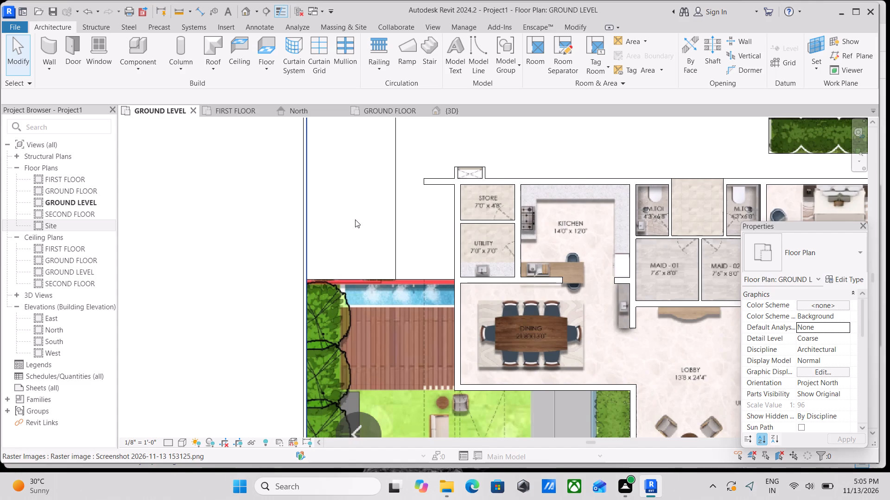
{"action": "scroll", "coordinate": [362, 223], "scroll_direction": "down", "scroll_amount": 2}
{"action": "middle_click_drag", "start_coordinate": [408, 251], "coordinate": [315, 219]}
{"action": "scroll", "coordinate": [340, 273], "scroll_direction": "up", "scroll_amount": 3}
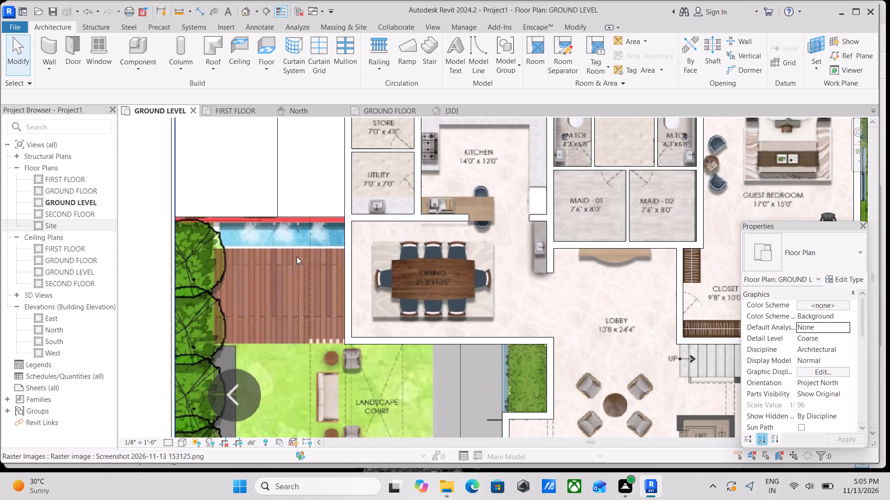
{"action": "middle_click_drag", "start_coordinate": [292, 256], "coordinate": [284, 301]}
{"action": "scroll", "coordinate": [283, 301], "scroll_direction": "up", "scroll_amount": 2}
{"action": "middle_click_drag", "start_coordinate": [254, 270], "coordinate": [250, 307]}
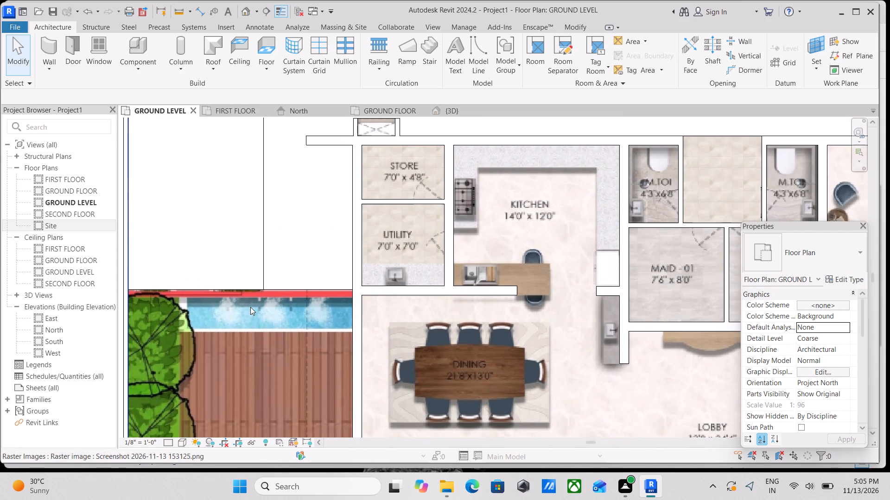
{"action": "scroll", "coordinate": [250, 307], "scroll_direction": "up", "scroll_amount": 5}
{"action": "scroll", "coordinate": [250, 307], "scroll_direction": "down", "scroll_amount": 2}
{"action": "middle_click_drag", "start_coordinate": [294, 364], "coordinate": [312, 348]}
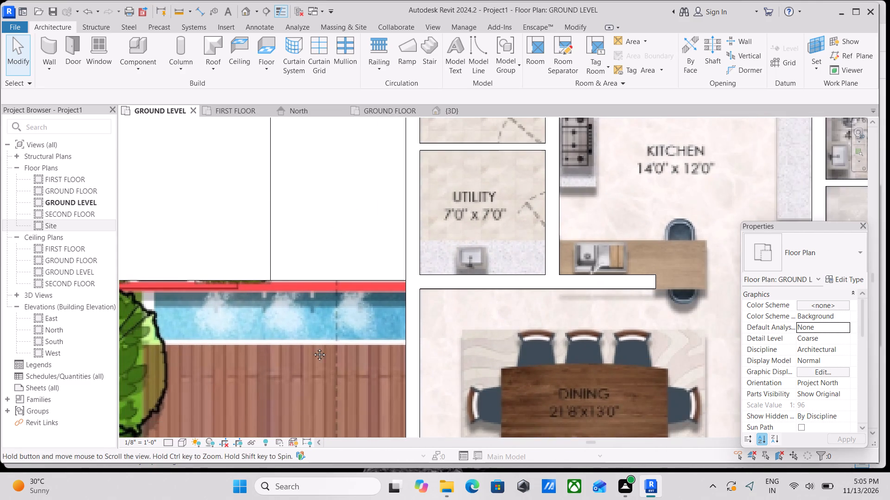
{"action": "middle_click_drag", "start_coordinate": [312, 348], "coordinate": [353, 285]}
{"action": "scroll", "coordinate": [362, 254], "scroll_direction": "down", "scroll_amount": 2}
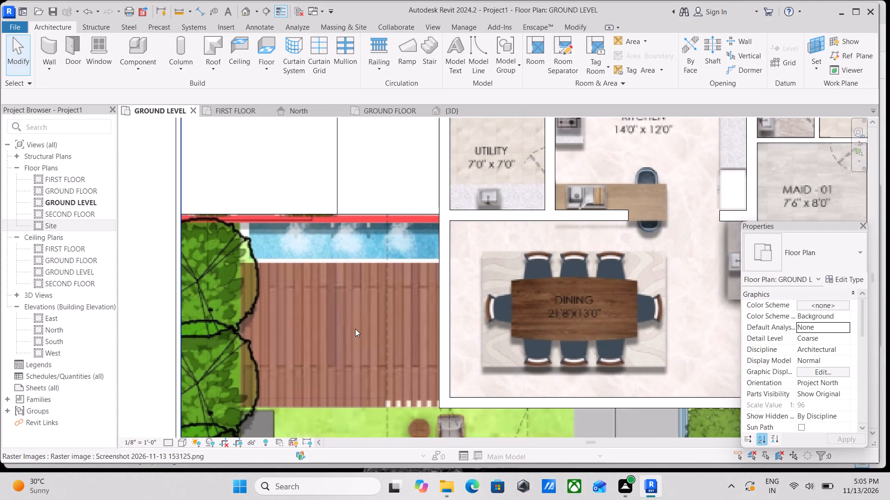
{"action": "middle_click_drag", "start_coordinate": [354, 327], "coordinate": [344, 269]}
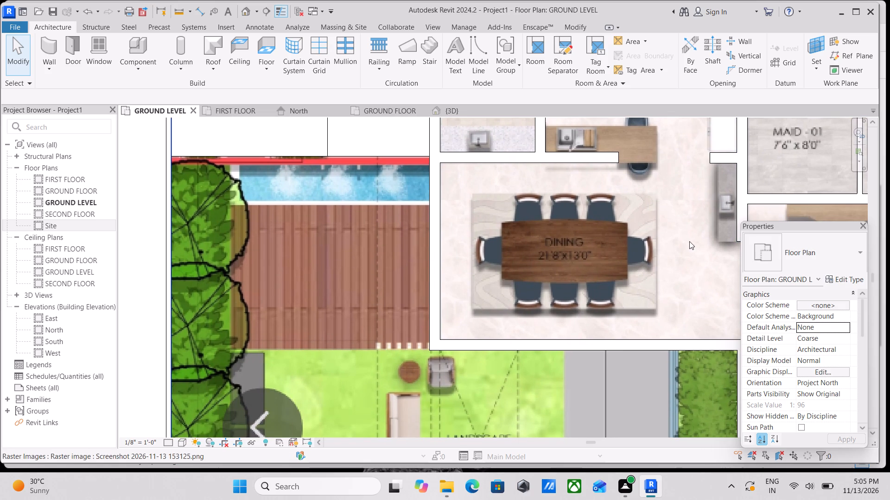
Start a new architectural floor and duplicate the SITE FLOORING 6" type as METAL DECK FLOORING 6".
{"action": "type", "text": "WA"}
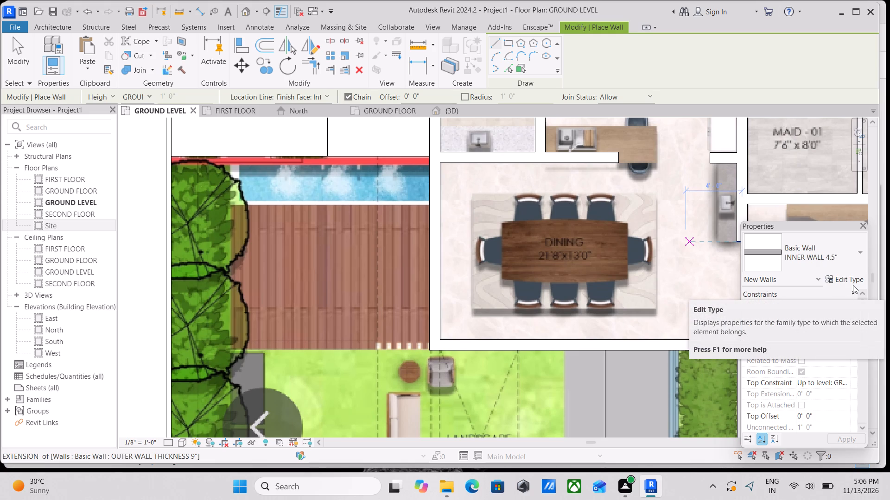
{"action": "left_click", "coordinate": [44, 23]}
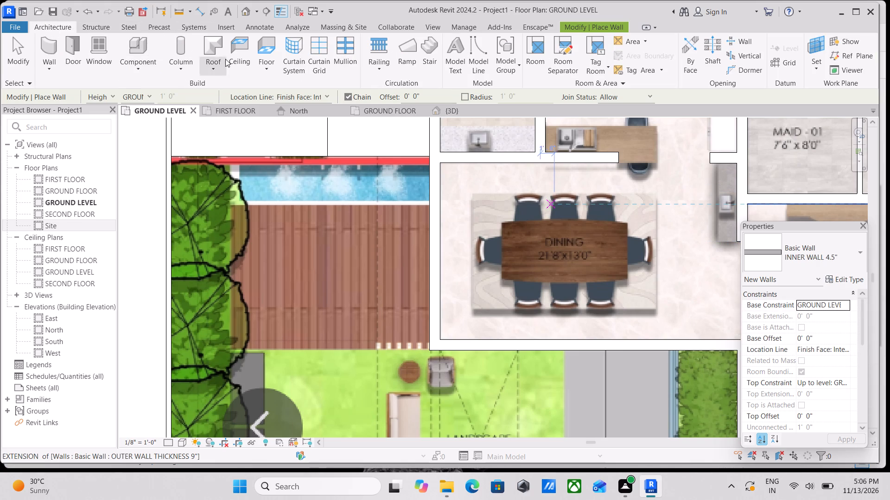
{"action": "left_click", "coordinate": [256, 64]}
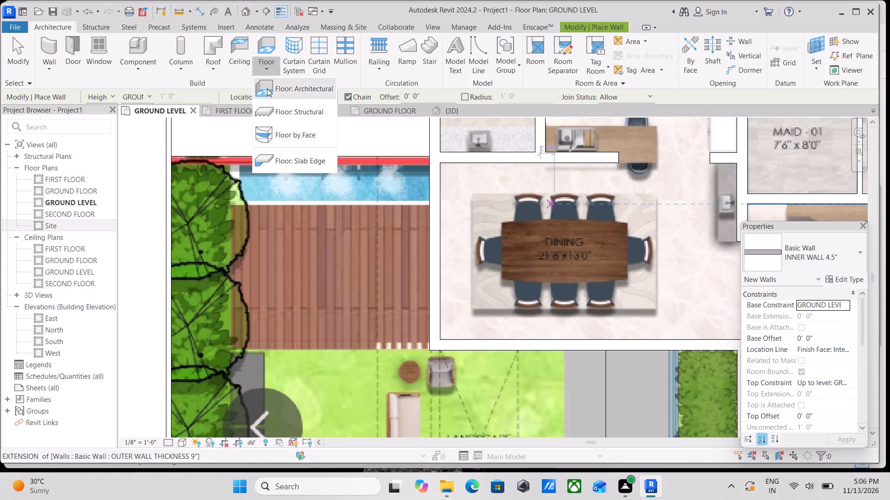
{"action": "left_click", "coordinate": [268, 87]}
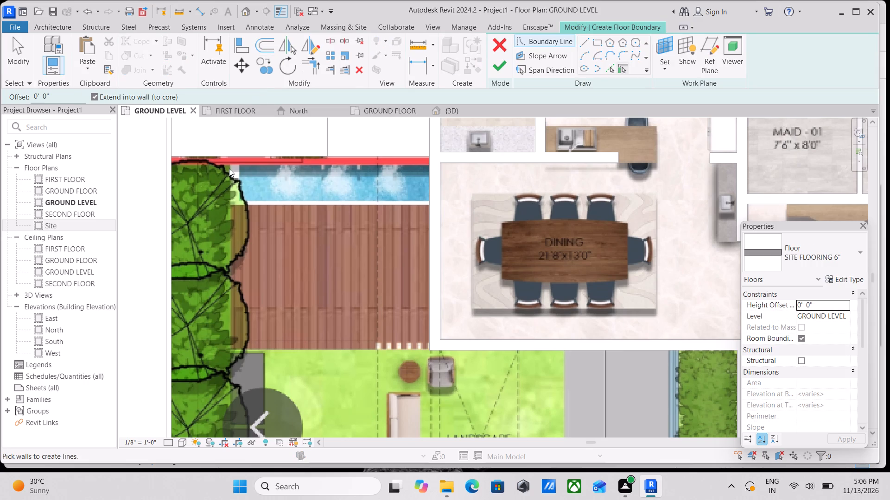
{"action": "left_click", "coordinate": [851, 279]}
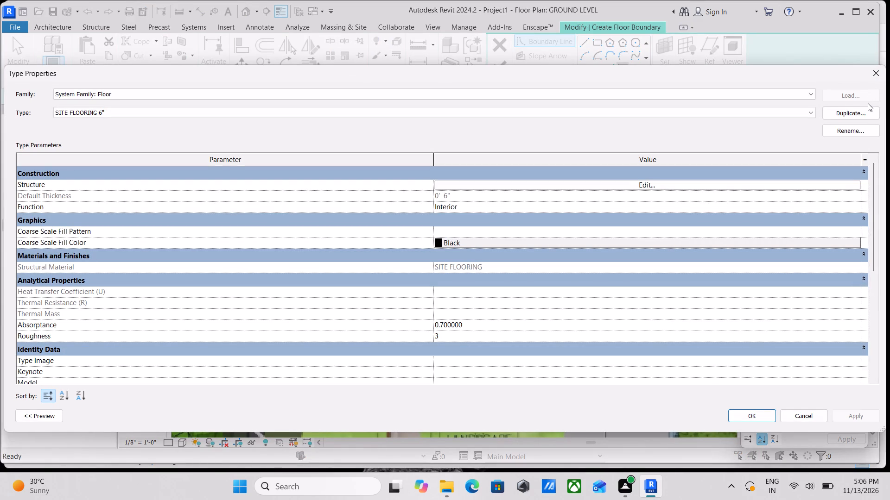
{"action": "left_click", "coordinate": [868, 112]}
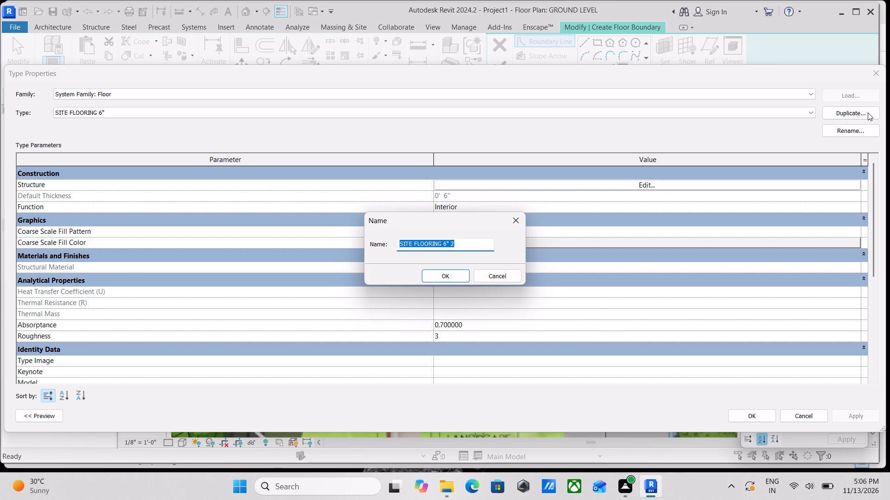
{"action": "type", "text": "MET"}
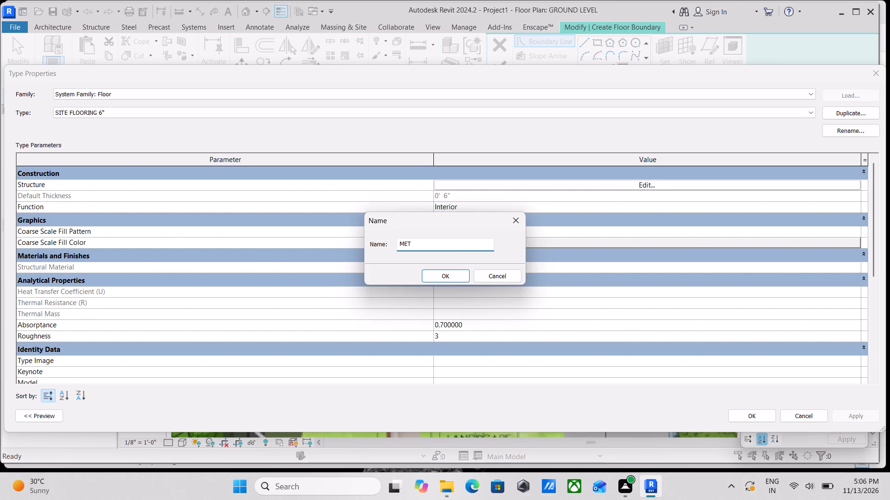
{"action": "key", "text": "a"}
{"action": "type", "text": "L DECK"}
{"action": "key", "text": "space"}
{"action": "key", "text": "f"}
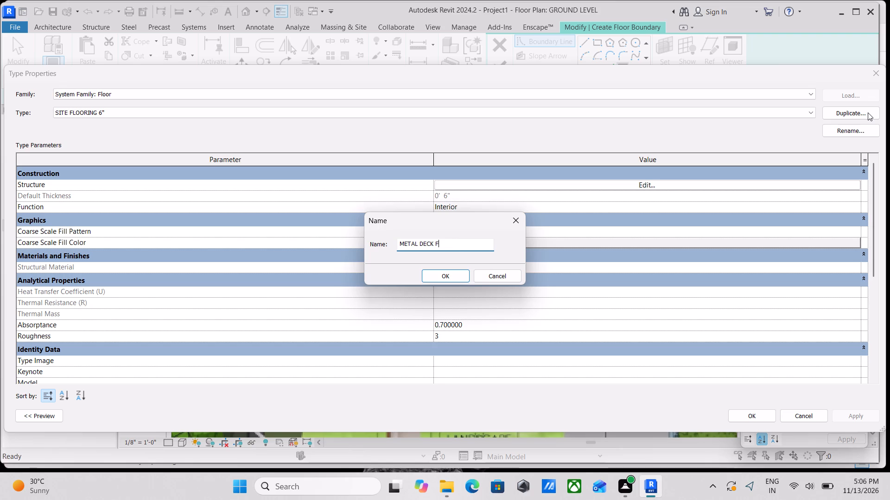
{"action": "key", "text": "BackSpace"}
{"action": "type", "text": "FLOORING"}
{"action": "key", "text": "space"}
{"action": "key", "text": "6"}
{"action": "key", "text": "shift+quotedbl"}
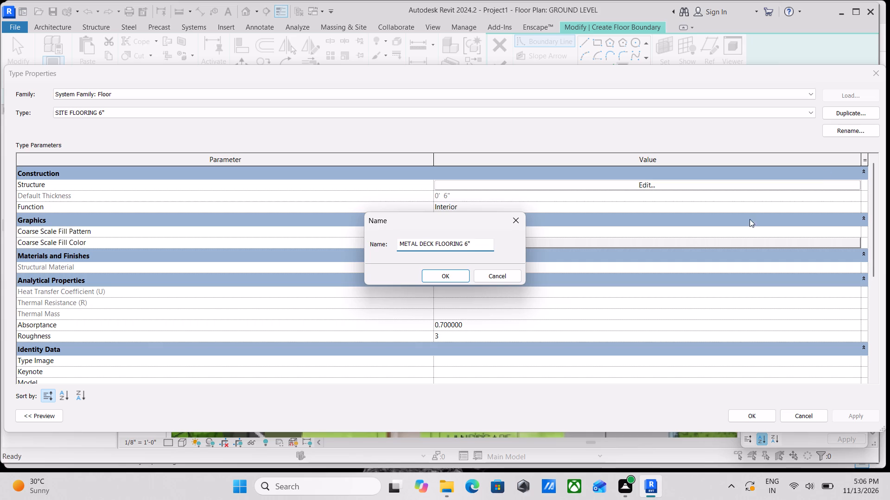
{"action": "left_click", "coordinate": [425, 280]}
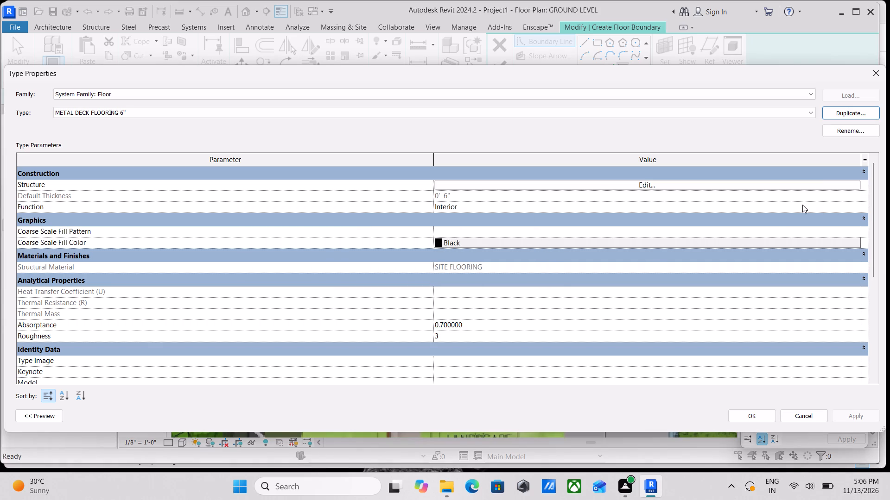
Open the structure layer's material in the METAL DECK FLOORING 6" type and search the project materials for DECK.
{"action": "left_click", "coordinate": [673, 187]}
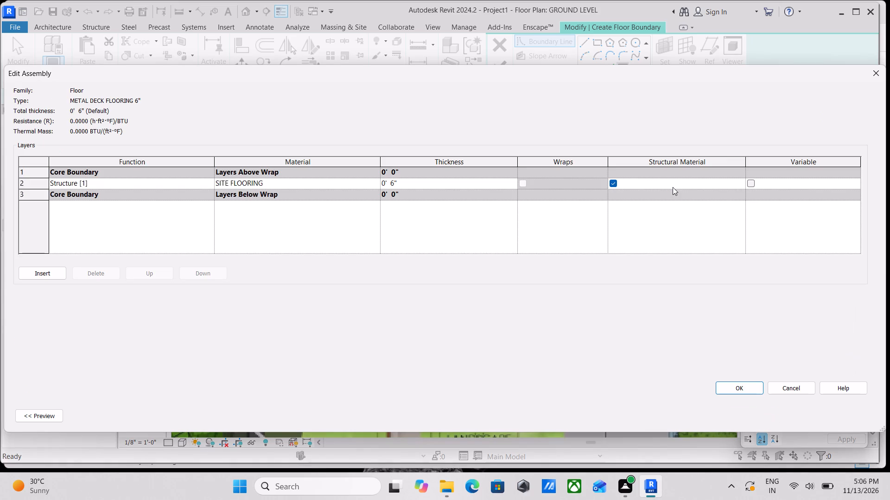
{"action": "left_click", "coordinate": [354, 182]}
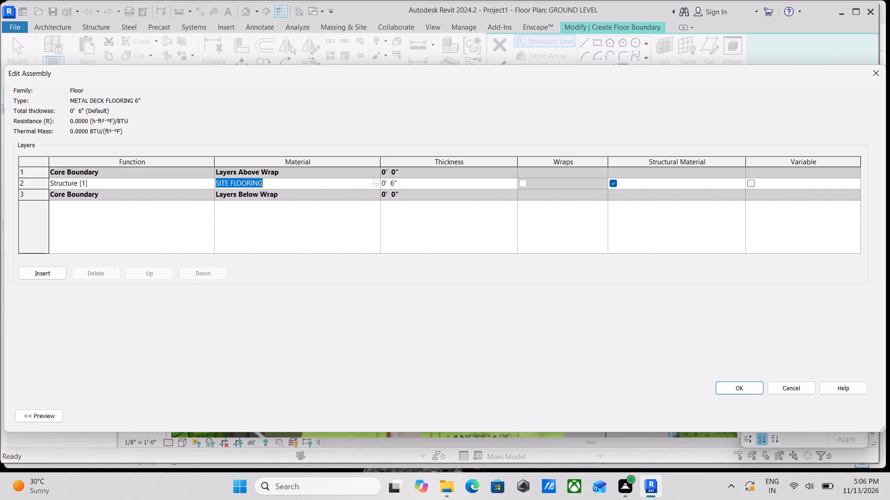
{"action": "left_click", "coordinate": [373, 183]}
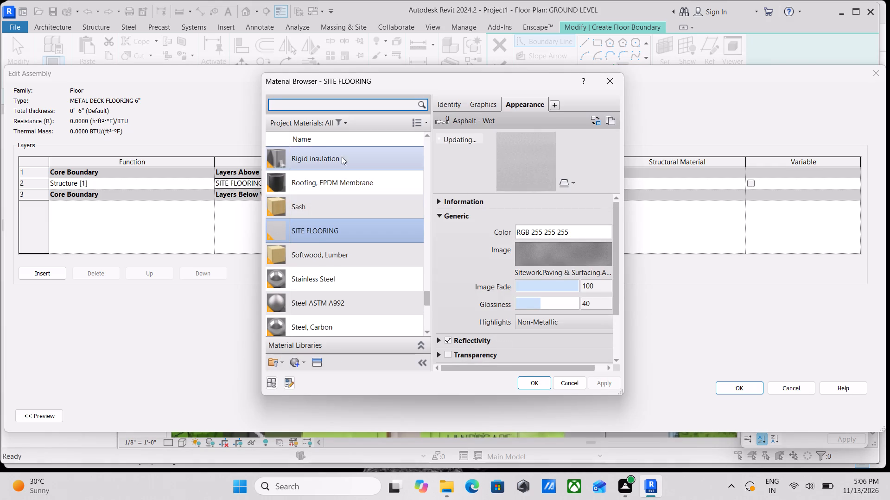
{"action": "left_click", "coordinate": [311, 102]}
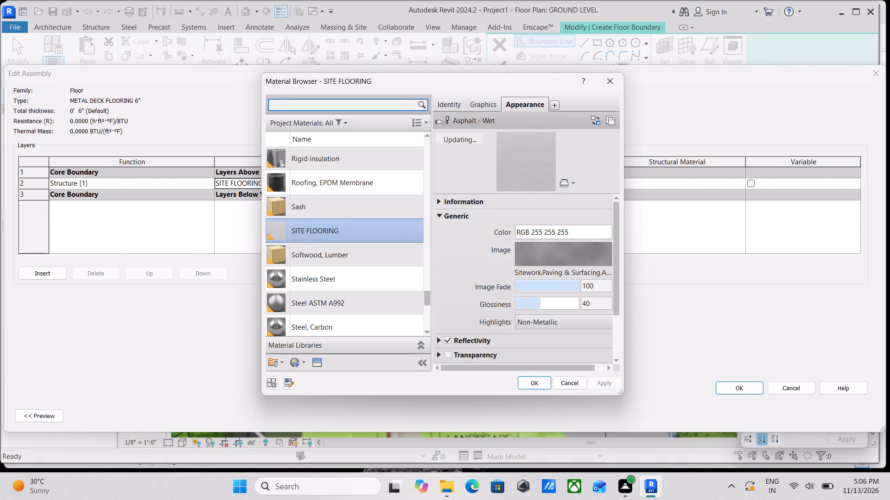
{"action": "type", "text": "DECK"}
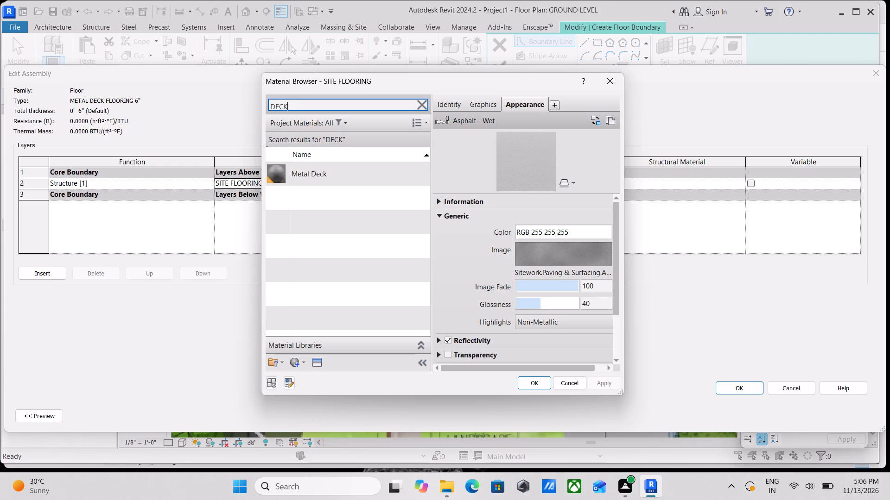
{"action": "key", "text": "BackSpace"}
{"action": "key", "text": "BackSpace"}
{"action": "key", "text": "BackSpace"}
{"action": "key", "text": "BackSpace"}
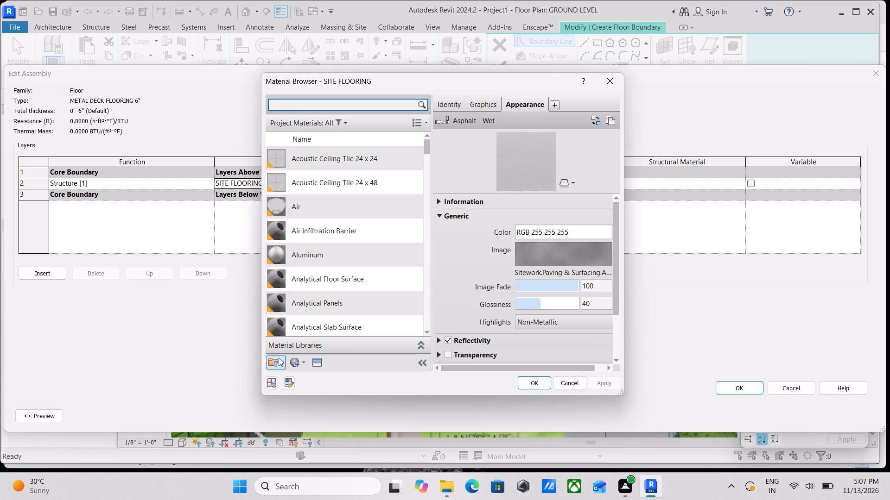
Create a new default material in the project and take a brief look at the appearance asset library.
{"action": "left_click", "coordinate": [292, 361]}
{"action": "left_click", "coordinate": [298, 374]}
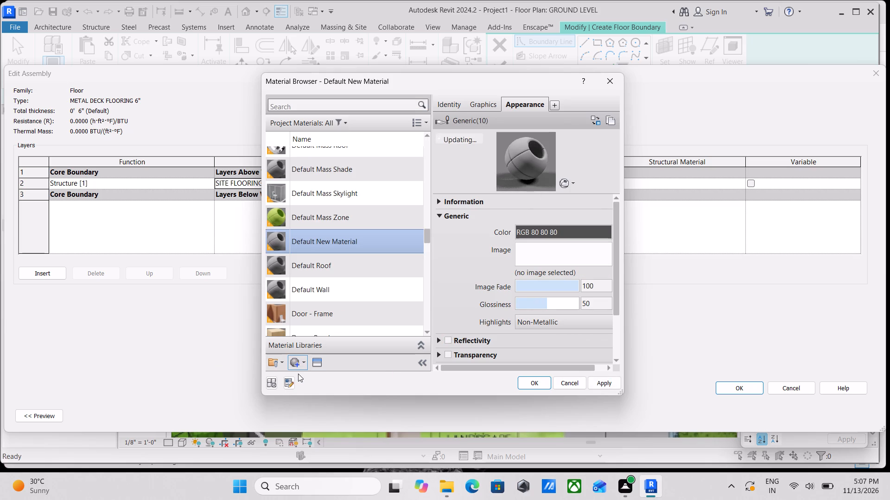
{"action": "scroll", "coordinate": [312, 342], "scroll_direction": "down", "scroll_amount": 5}
{"action": "left_click", "coordinate": [318, 361]}
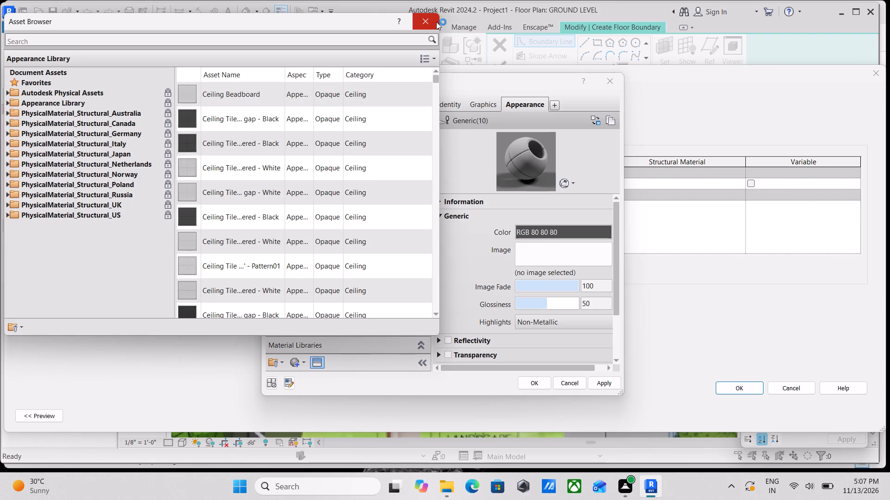
{"action": "left_click", "coordinate": [431, 22]}
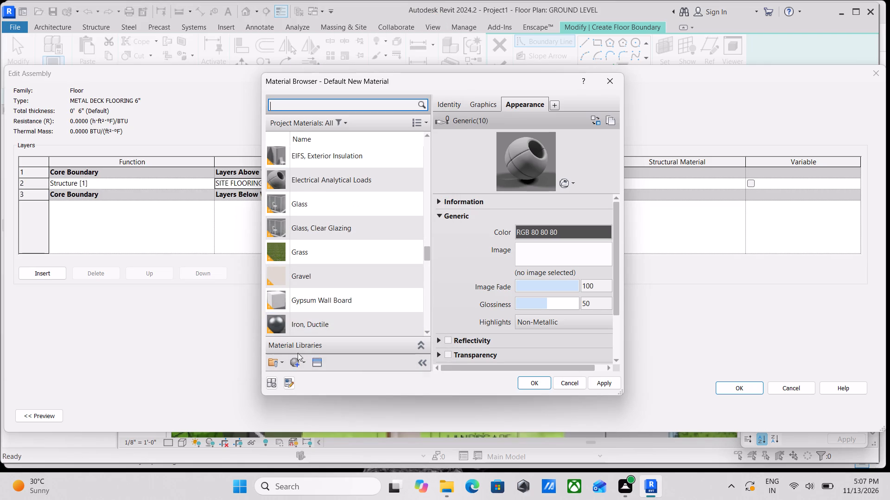
Create another new material and name it WOODEN DECK.
{"action": "left_click", "coordinate": [295, 359]}
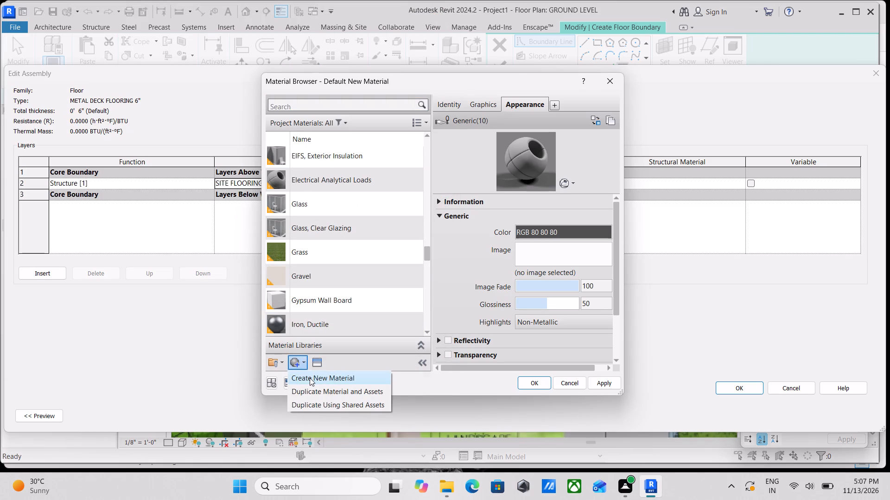
{"action": "left_click", "coordinate": [310, 378]}
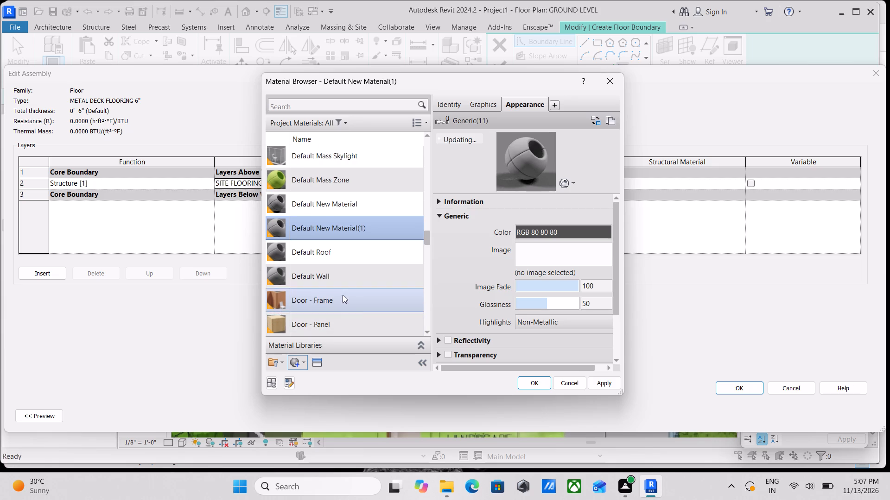
{"action": "right_click", "coordinate": [336, 222]}
{"action": "left_click", "coordinate": [372, 265]}
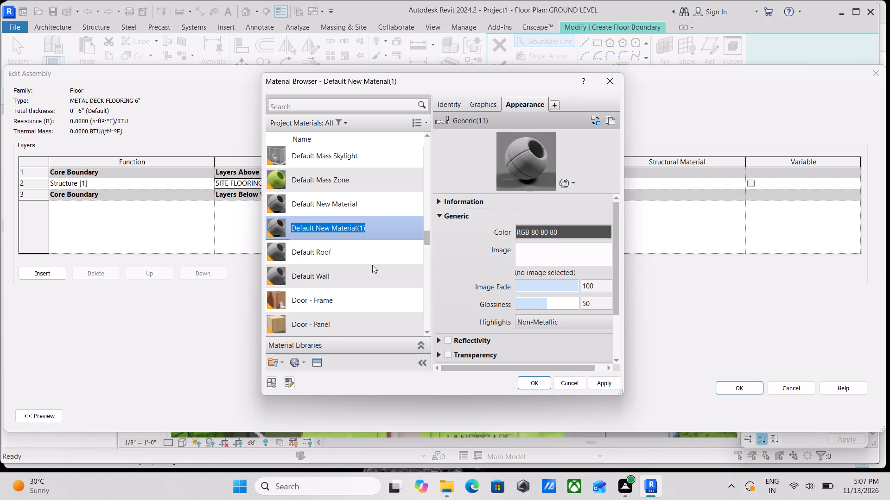
{"action": "type", "text": "WOOOD"}
{"action": "key", "text": "BackSpace"}
{"action": "key", "text": "BackSpace"}
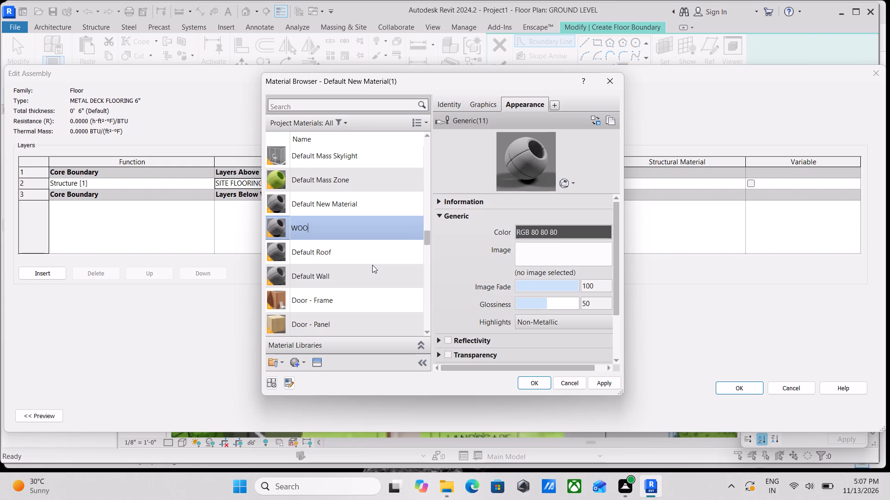
{"action": "type", "text": "DEN"}
{"action": "key", "text": "space"}
{"action": "type", "text": "DECK"}
{"action": "scroll", "coordinate": [327, 241], "scroll_direction": "down", "scroll_amount": 1}
{"action": "scroll", "coordinate": [341, 223], "scroll_direction": "up", "scroll_amount": 1}
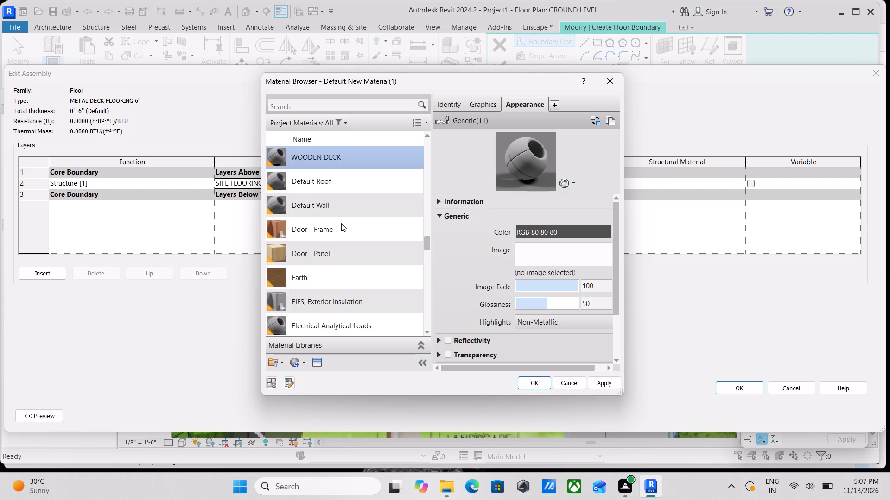
Assign the Shadowbox-Trellis appearance from the Appearance Library's Sitework category to the WOODEN DECK material.
{"action": "left_click", "coordinate": [314, 360]}
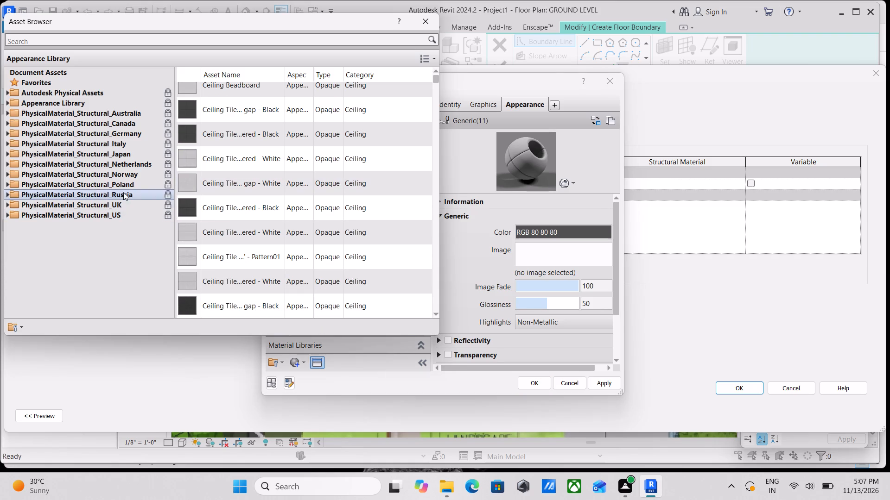
{"action": "scroll", "coordinate": [94, 182], "scroll_direction": "down", "scroll_amount": 1}
{"action": "scroll", "coordinate": [17, 134], "scroll_direction": "up", "scroll_amount": 2}
{"action": "scroll", "coordinate": [90, 122], "scroll_direction": "up", "scroll_amount": 1}
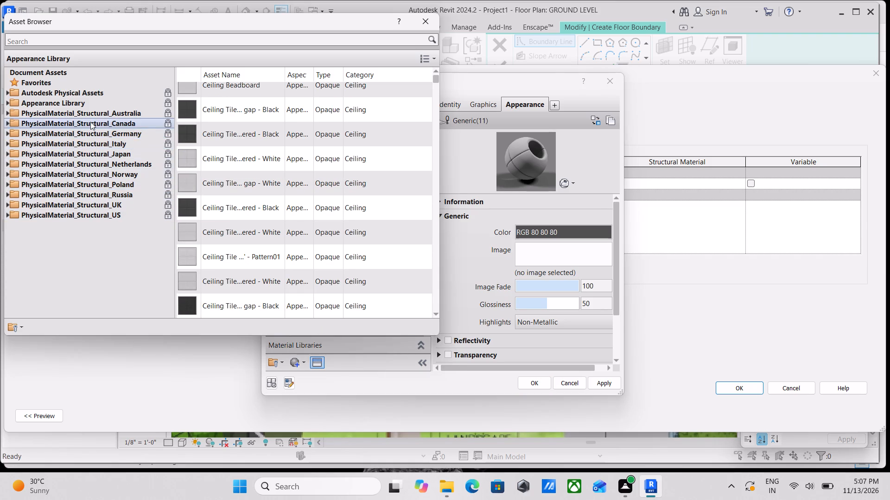
{"action": "scroll", "coordinate": [68, 149], "scroll_direction": "up", "scroll_amount": 1}
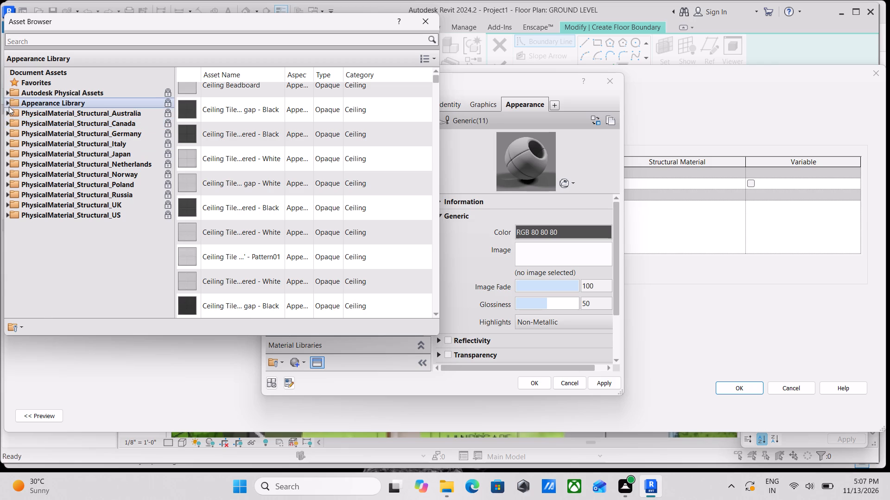
{"action": "left_click", "coordinate": [9, 106]}
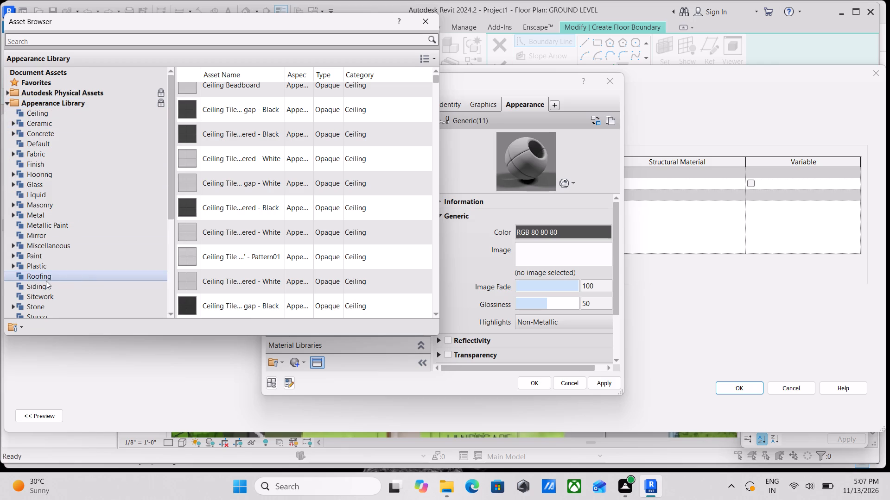
{"action": "scroll", "coordinate": [46, 281], "scroll_direction": "down", "scroll_amount": 1}
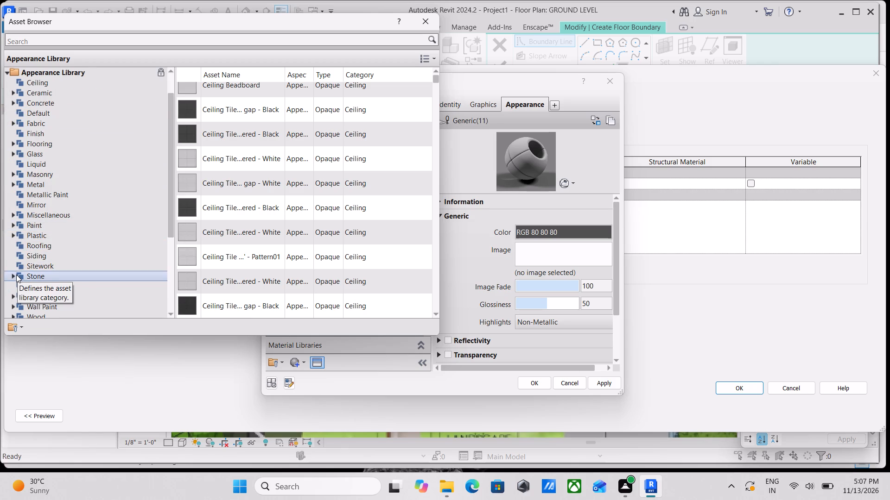
{"action": "left_click", "coordinate": [10, 275]}
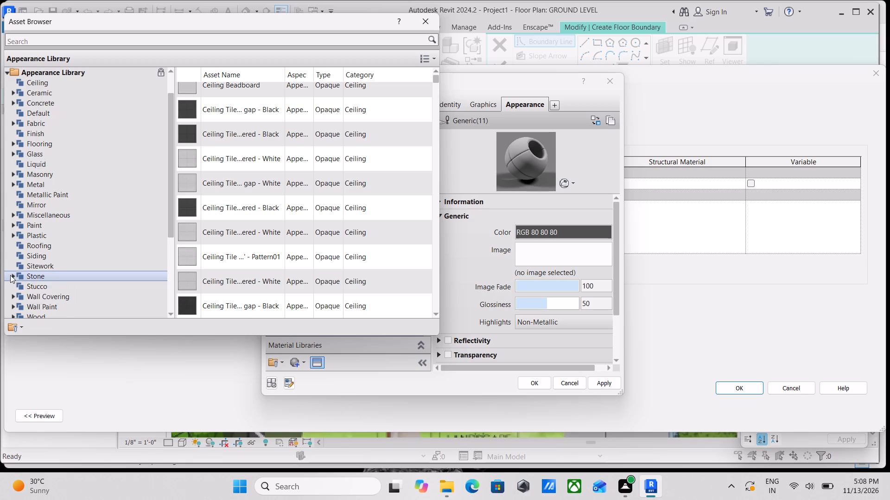
{"action": "left_click", "coordinate": [13, 277]}
{"action": "scroll", "coordinate": [15, 281], "scroll_direction": "down", "scroll_amount": 1}
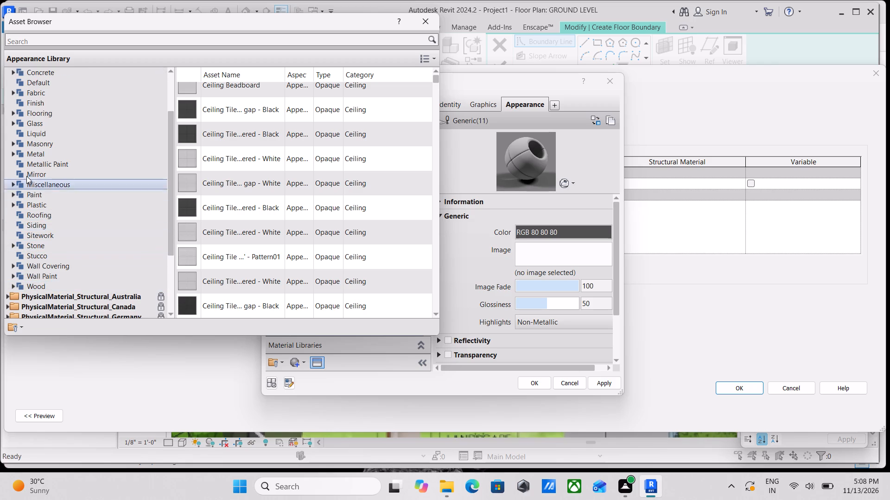
{"action": "double_click", "coordinate": [20, 237]}
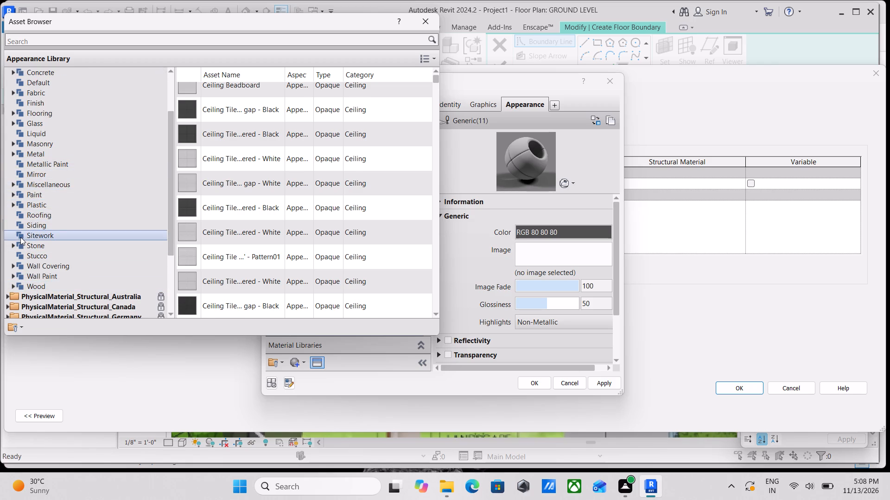
{"action": "scroll", "coordinate": [278, 224], "scroll_direction": "down", "scroll_amount": 4}
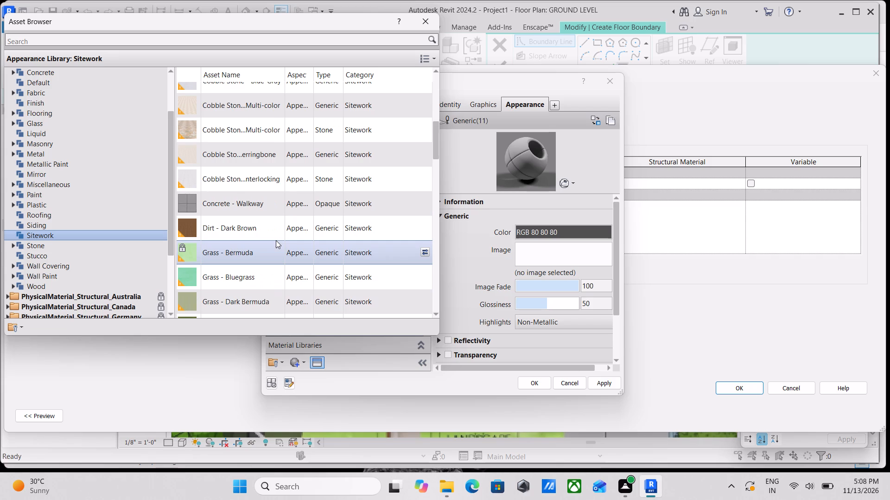
{"action": "scroll", "coordinate": [276, 240], "scroll_direction": "down", "scroll_amount": 7}
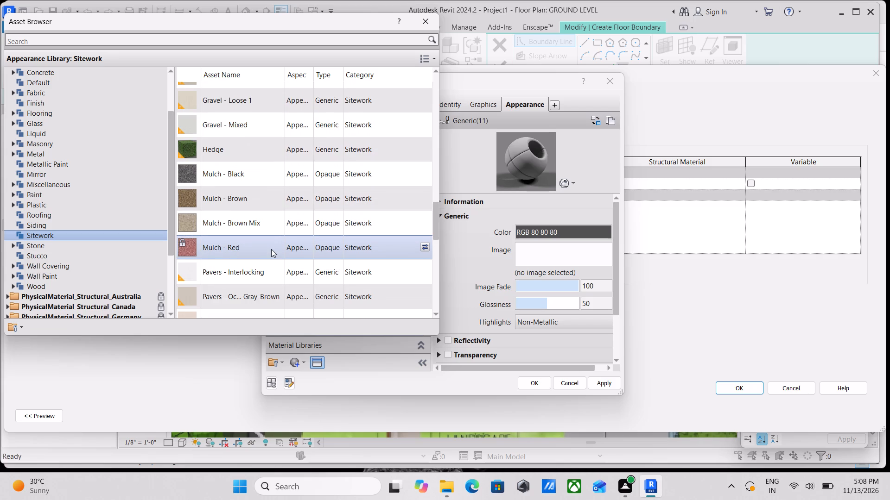
{"action": "scroll", "coordinate": [271, 249], "scroll_direction": "down", "scroll_amount": 5}
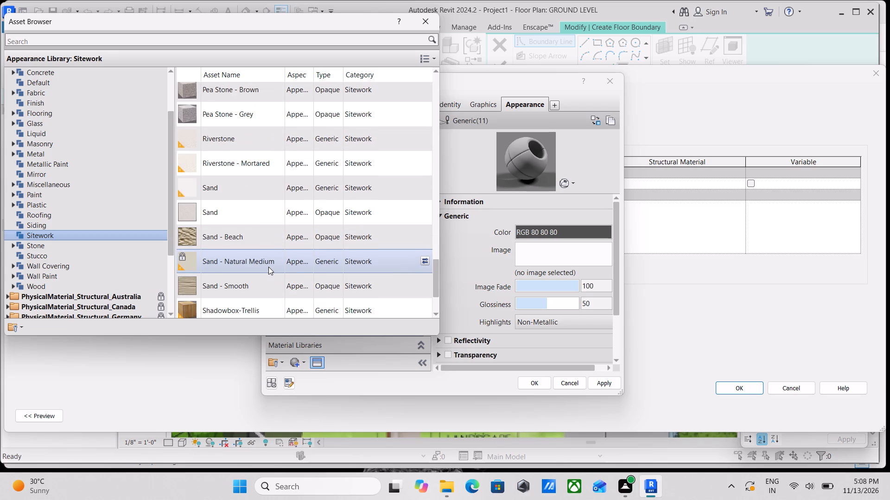
{"action": "scroll", "coordinate": [268, 267], "scroll_direction": "down", "scroll_amount": 1}
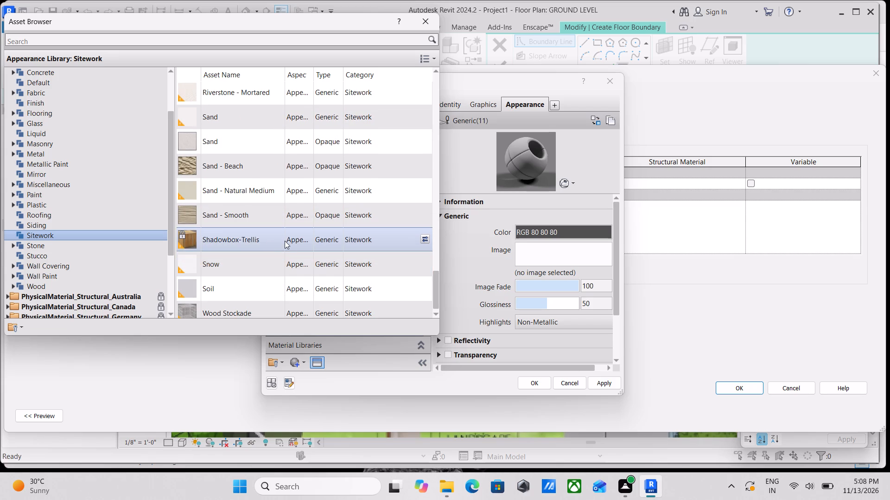
{"action": "double_click", "coordinate": [197, 238]}
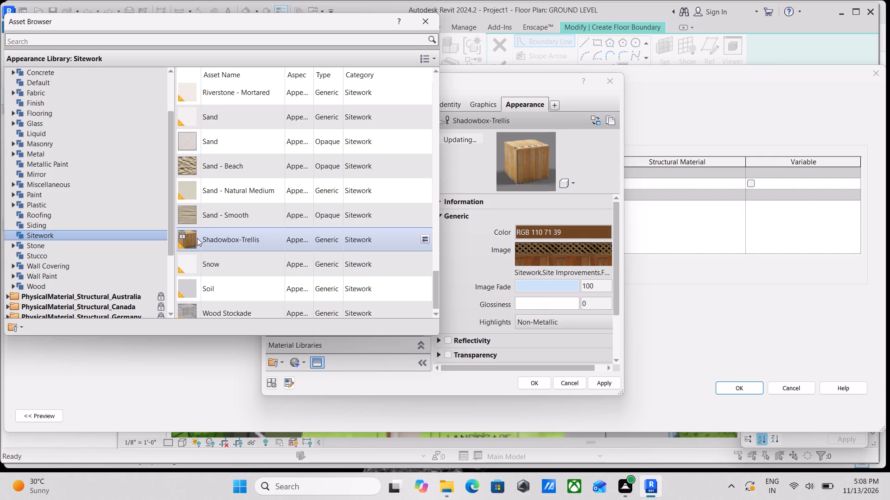
{"action": "scroll", "coordinate": [197, 238], "scroll_direction": "down", "scroll_amount": 3}
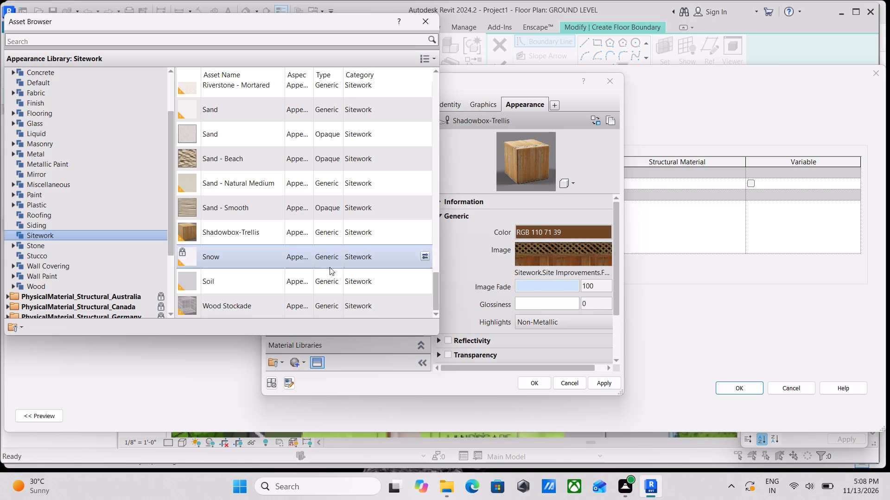
{"action": "double_click", "coordinate": [260, 233]}
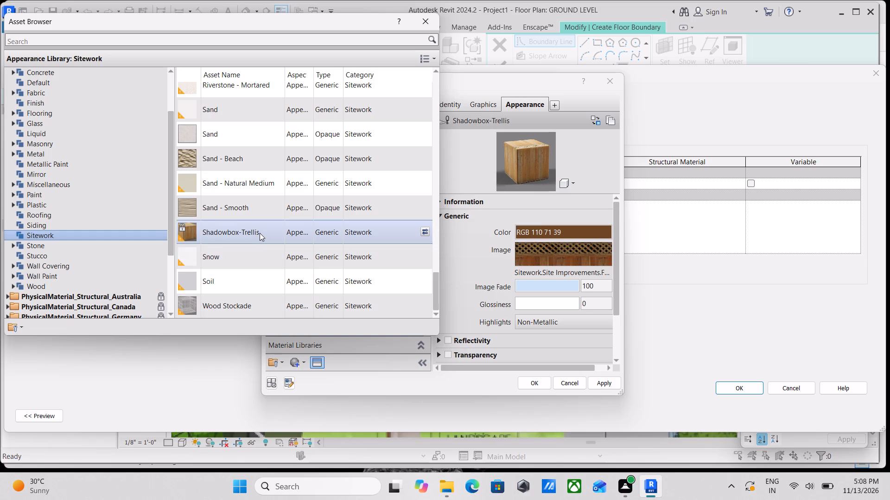
Replace the WOODEN DECK material's appearance with Cocobolo from the Appearance Library's Wood category.
{"action": "scroll", "coordinate": [272, 284], "scroll_direction": "down", "scroll_amount": 1}
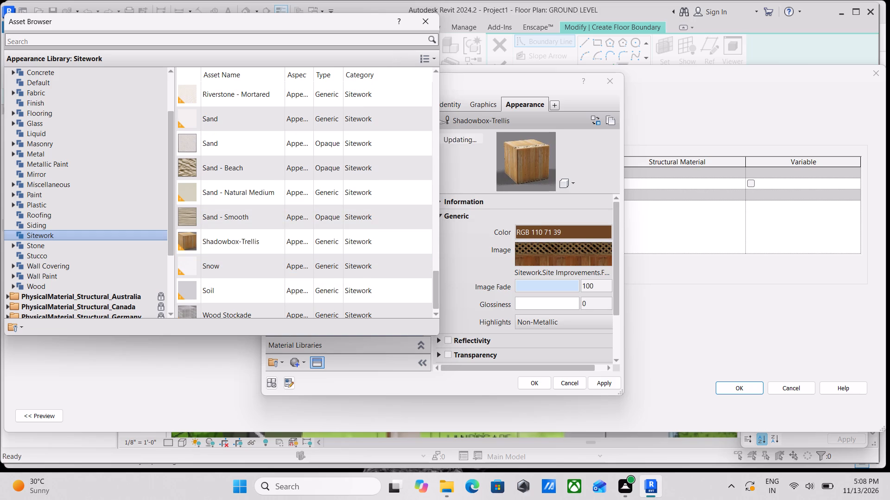
{"action": "left_click", "coordinate": [18, 287]}
{"action": "left_click", "coordinate": [13, 286]}
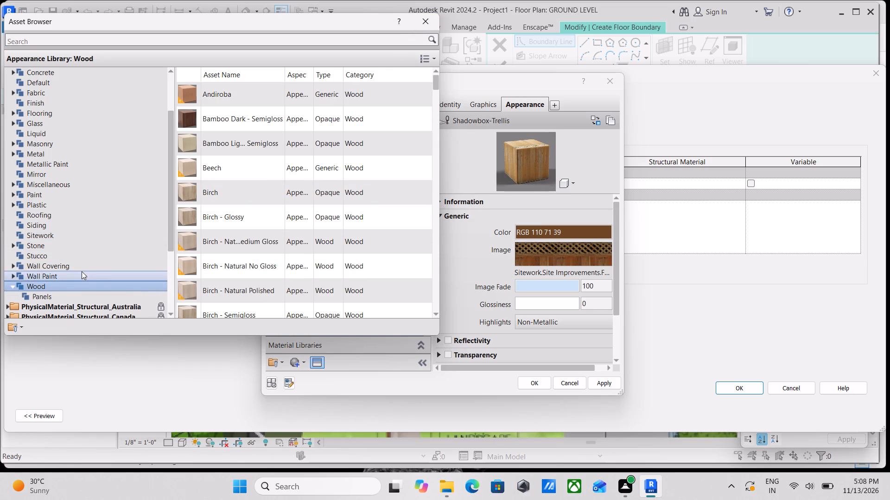
{"action": "scroll", "coordinate": [222, 262], "scroll_direction": "down", "scroll_amount": 6}
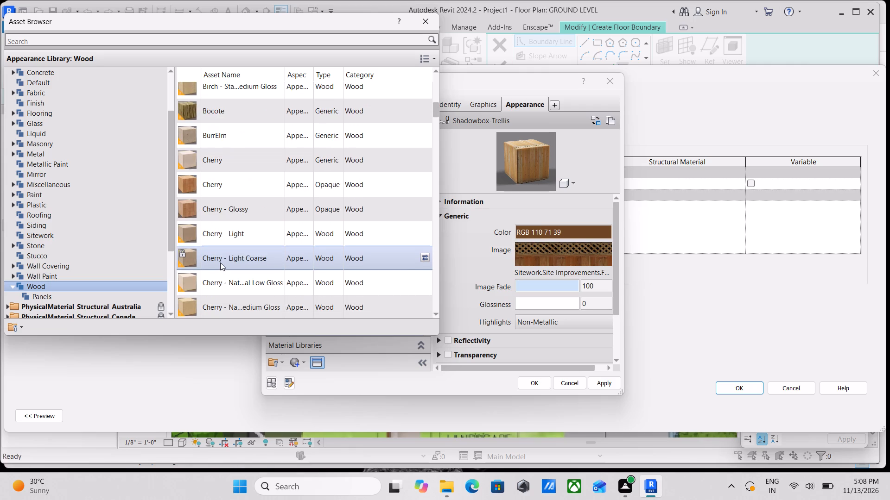
{"action": "scroll", "coordinate": [220, 262], "scroll_direction": "down", "scroll_amount": 4}
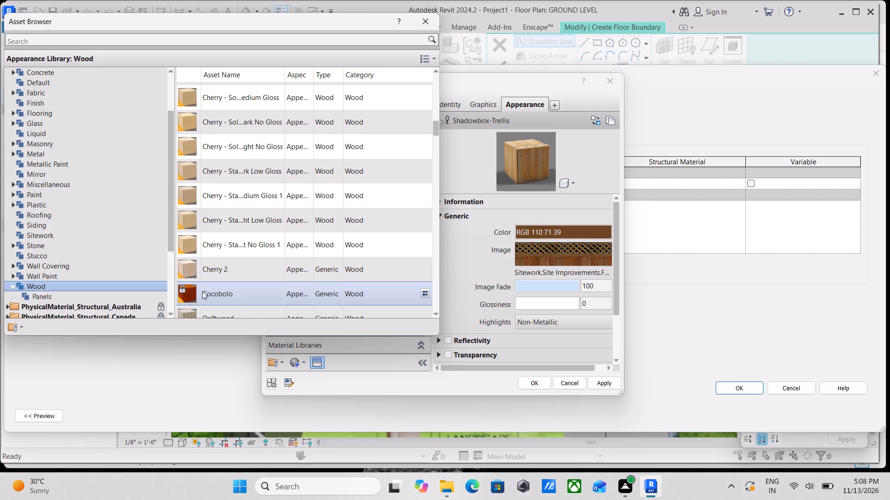
{"action": "double_click", "coordinate": [193, 293]}
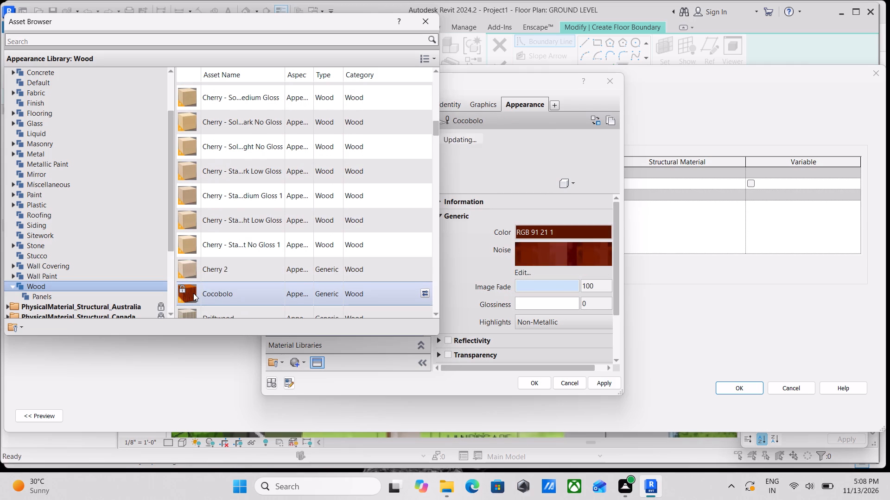
Look through the remaining Wood and Wood: Panels appearances for an alternative deck finish.
{"action": "scroll", "coordinate": [193, 293], "scroll_direction": "down", "scroll_amount": 5}
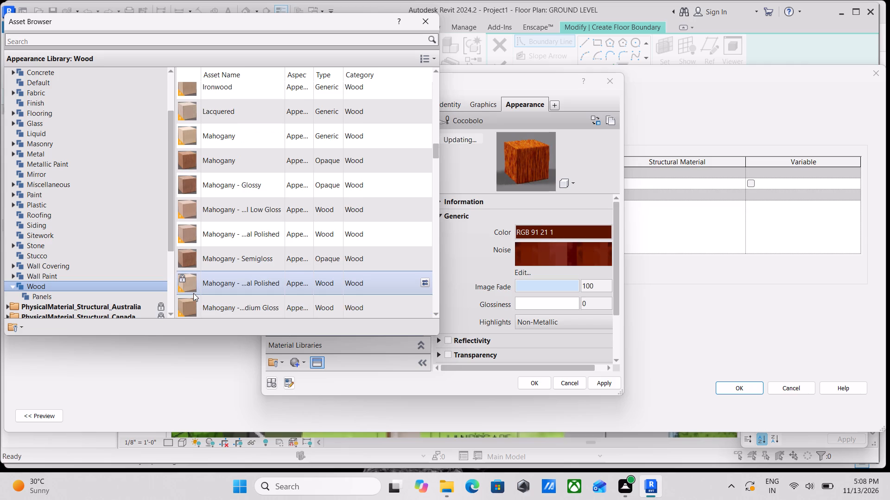
{"action": "scroll", "coordinate": [193, 293], "scroll_direction": "down", "scroll_amount": 10}
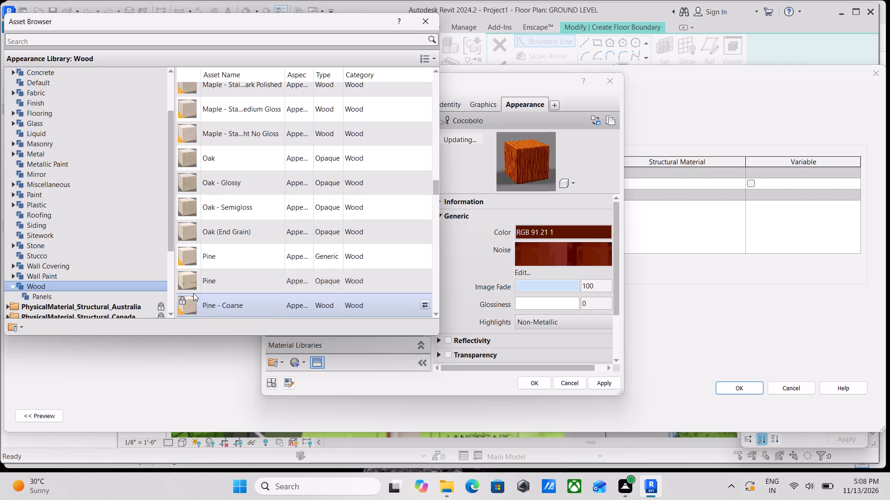
{"action": "scroll", "coordinate": [193, 293], "scroll_direction": "down", "scroll_amount": 13}
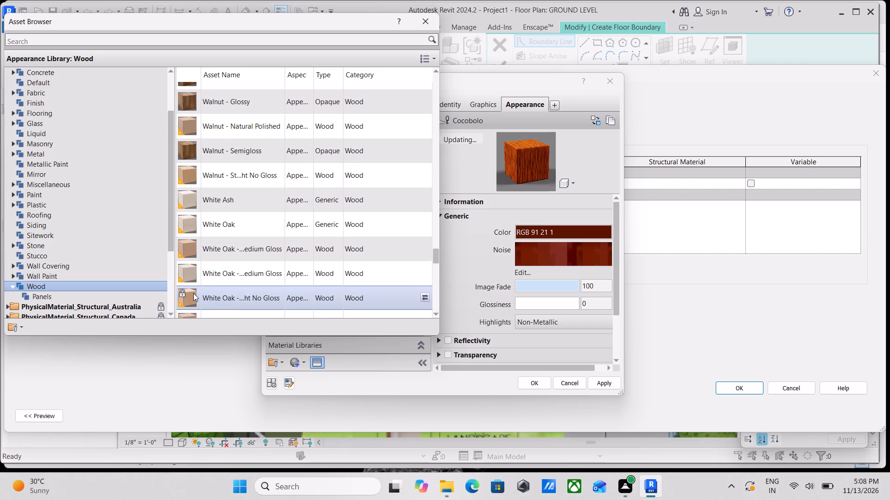
{"action": "scroll", "coordinate": [193, 293], "scroll_direction": "down", "scroll_amount": 11}
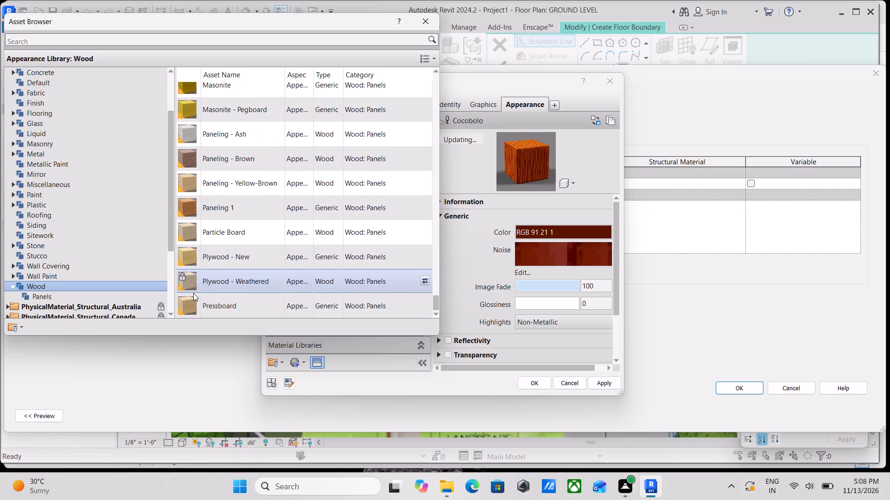
{"action": "scroll", "coordinate": [193, 293], "scroll_direction": "down", "scroll_amount": 6}
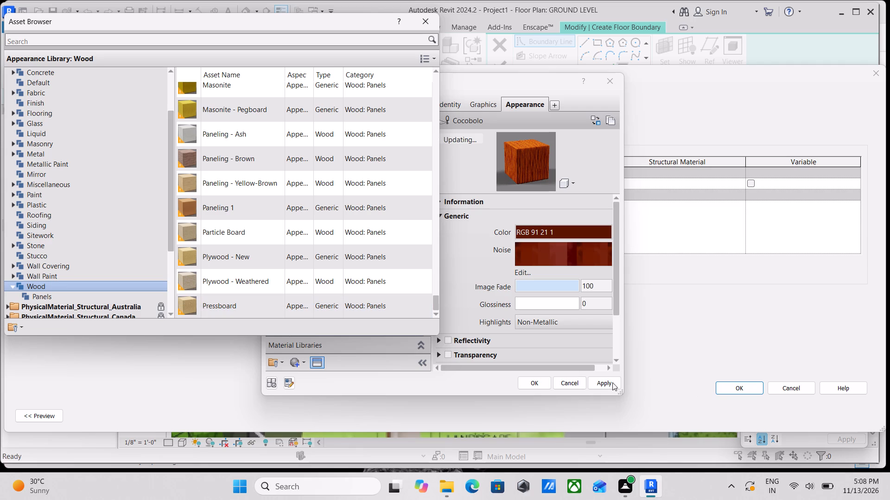
Apply WOODEN DECK as the structure layer's material and accept the METAL DECK FLOORING 6" assembly and type changes.
{"action": "left_click", "coordinate": [601, 379]}
{"action": "left_click", "coordinate": [531, 384]}
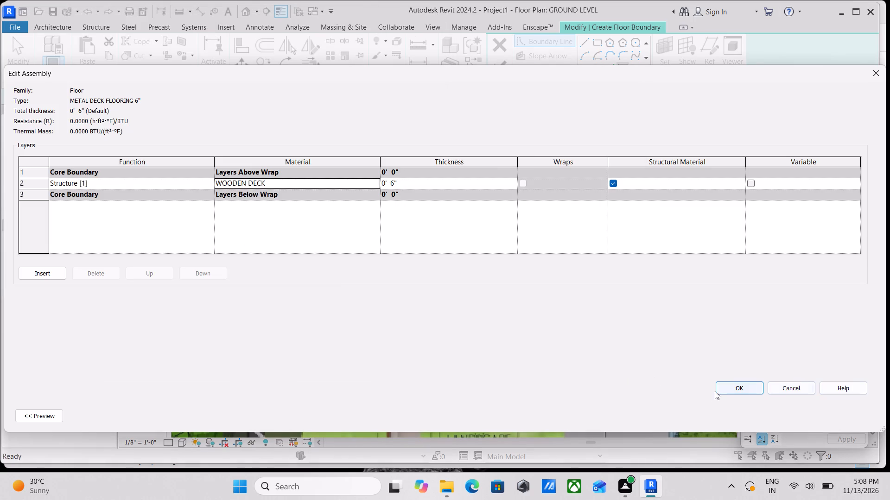
{"action": "left_click", "coordinate": [724, 389]}
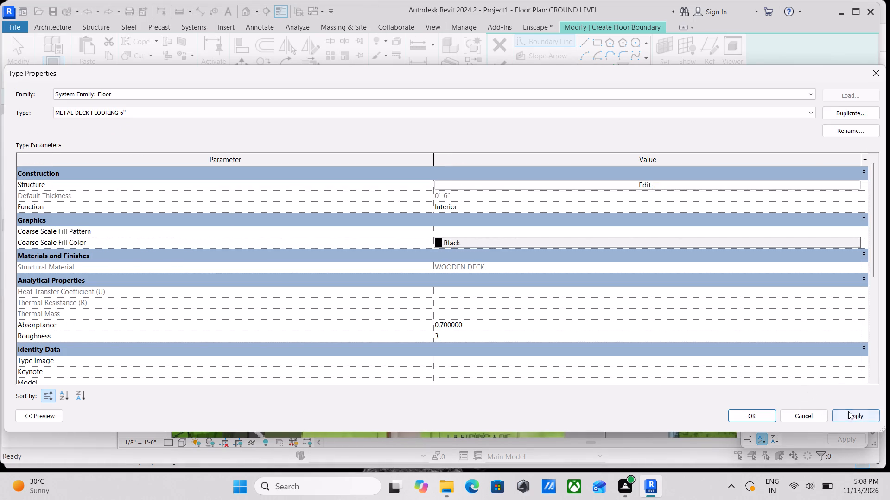
{"action": "left_click", "coordinate": [850, 412]}
{"action": "left_click", "coordinate": [752, 414]}
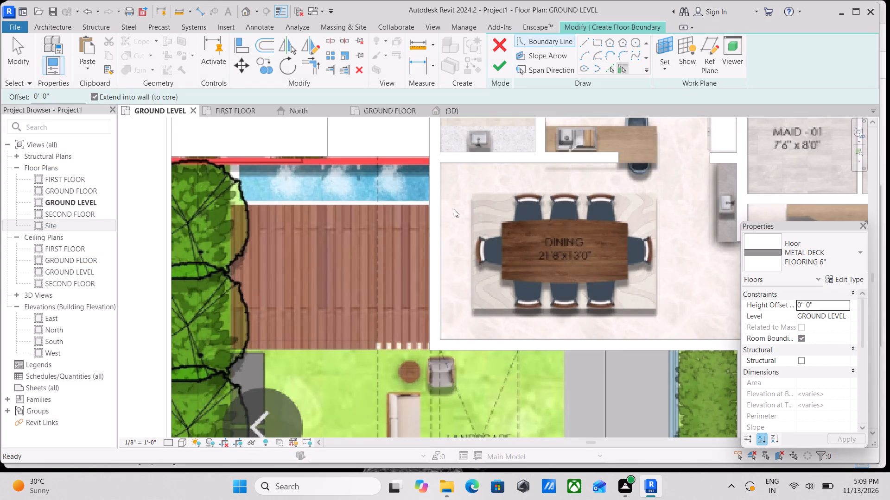
Create the deck floor with a rectangular boundary about 10'-4 1/2" deep, from the pool's lower edge to the dining room's outer wall corner.
{"action": "scroll", "coordinate": [305, 271], "scroll_direction": "up", "scroll_amount": 2}
{"action": "scroll", "coordinate": [305, 271], "scroll_direction": "down", "scroll_amount": 1}
{"action": "middle_click_drag", "start_coordinate": [305, 271], "coordinate": [311, 298]}
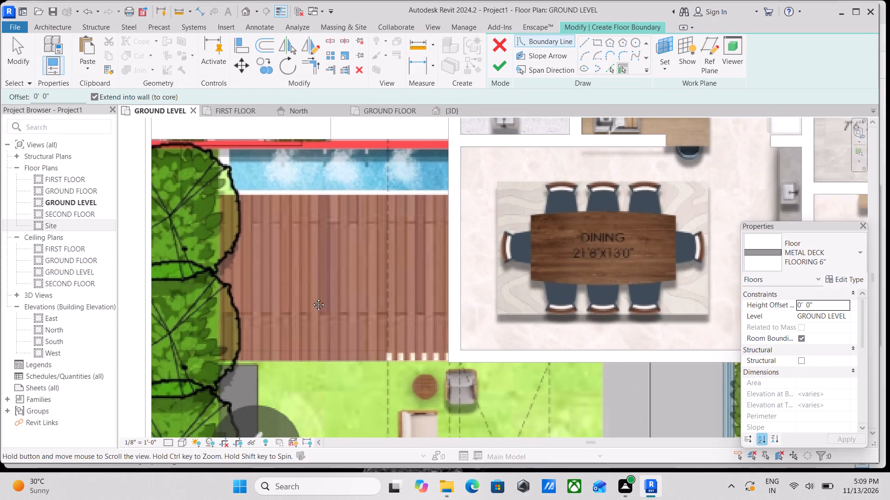
{"action": "middle_click_drag", "start_coordinate": [311, 298], "coordinate": [316, 300]}
{"action": "scroll", "coordinate": [316, 300], "scroll_direction": "down", "scroll_amount": 3}
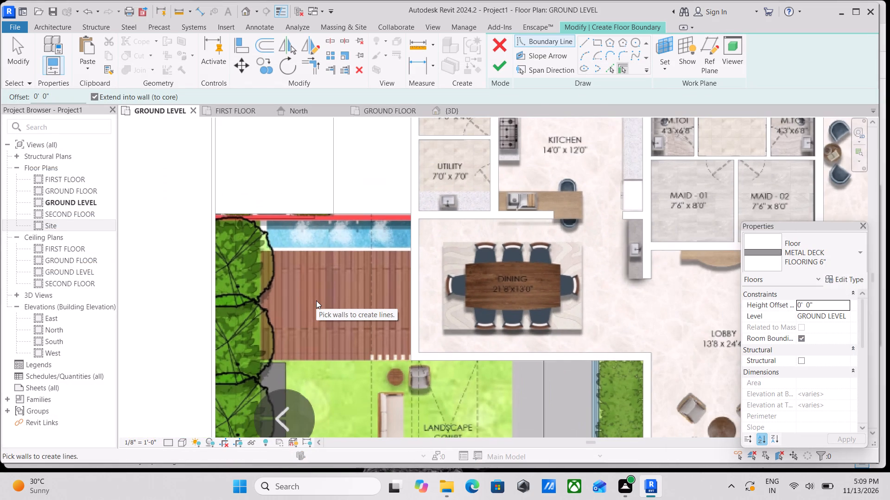
{"action": "scroll", "coordinate": [316, 300], "scroll_direction": "down", "scroll_amount": 2}
{"action": "middle_click_drag", "start_coordinate": [316, 300], "coordinate": [259, 138]}
{"action": "scroll", "coordinate": [298, 204], "scroll_direction": "down", "scroll_amount": 2}
{"action": "middle_click_drag", "start_coordinate": [299, 206], "coordinate": [322, 292]}
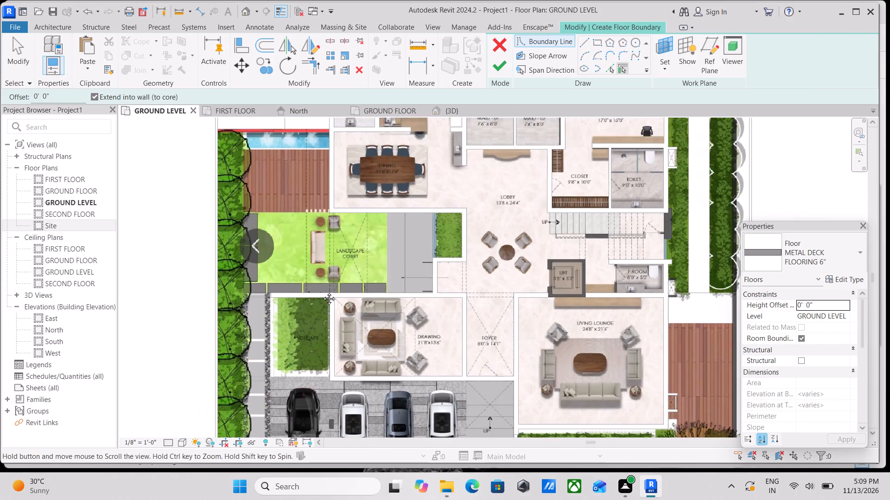
{"action": "middle_click_drag", "start_coordinate": [322, 292], "coordinate": [328, 311]}
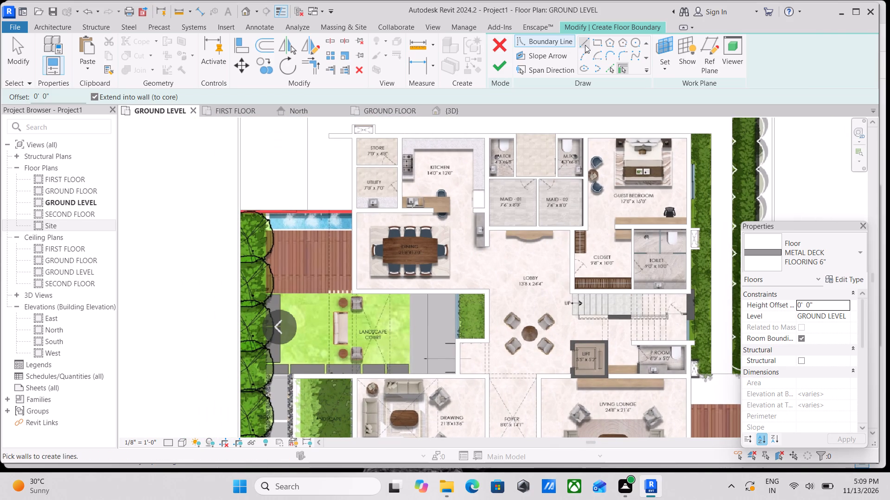
{"action": "left_click", "coordinate": [598, 42]}
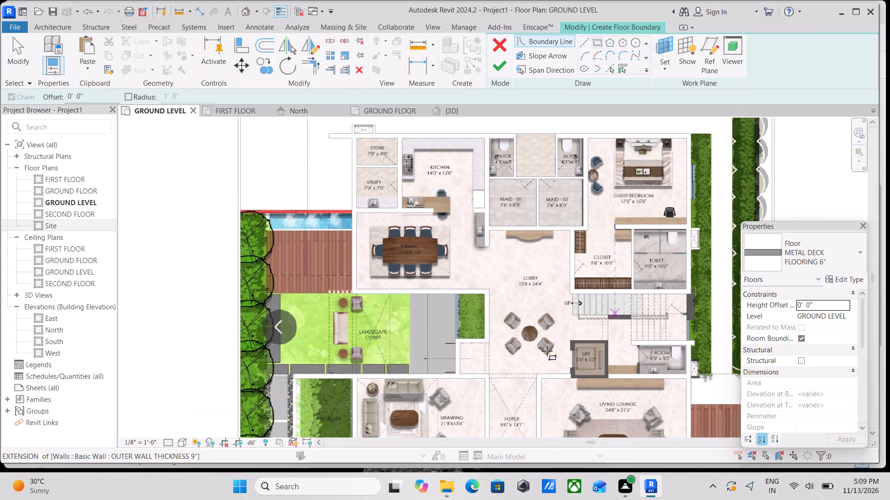
{"action": "scroll", "coordinate": [292, 230], "scroll_direction": "up", "scroll_amount": 13}
{"action": "scroll", "coordinate": [228, 225], "scroll_direction": "up", "scroll_amount": 1}
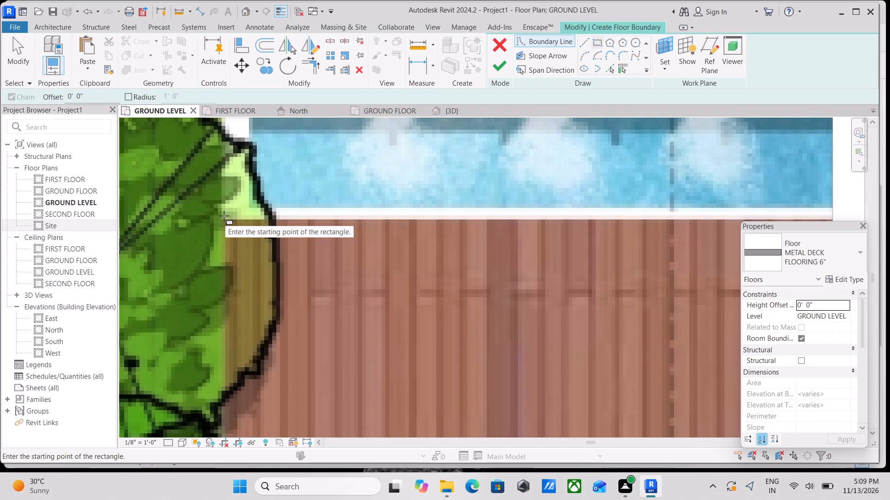
{"action": "left_click", "coordinate": [223, 219]}
{"action": "middle_click_drag", "start_coordinate": [324, 299], "coordinate": [239, 167]}
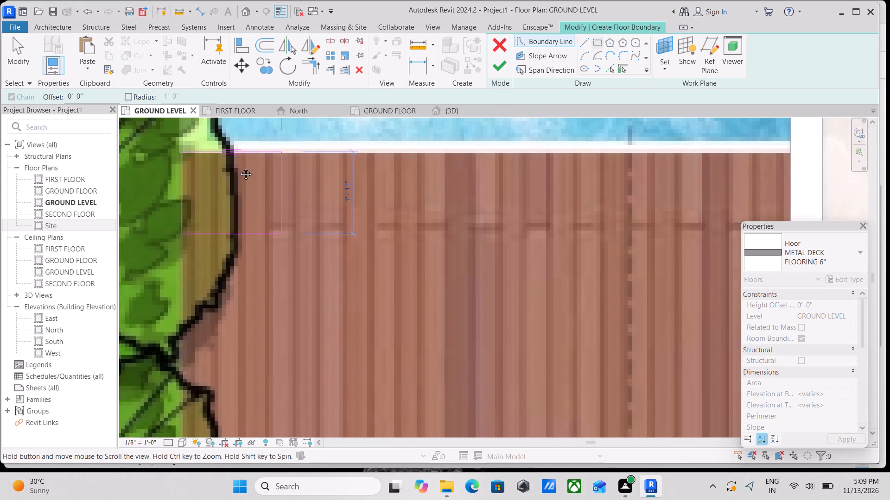
{"action": "middle_click_drag", "start_coordinate": [239, 167], "coordinate": [229, 143]}
{"action": "scroll", "coordinate": [432, 328], "scroll_direction": "down", "scroll_amount": 2}
{"action": "middle_click_drag", "start_coordinate": [432, 328], "coordinate": [365, 211]}
{"action": "middle_click_drag", "start_coordinate": [481, 296], "coordinate": [442, 273]}
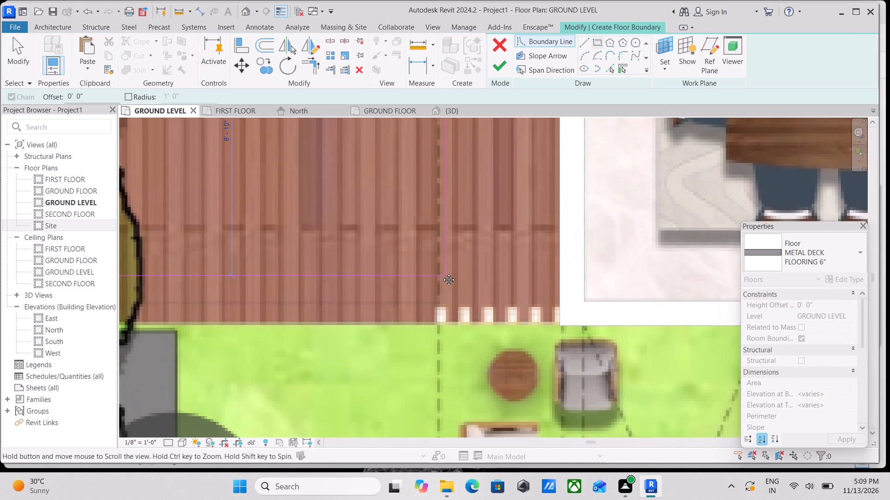
{"action": "middle_click_drag", "start_coordinate": [442, 273], "coordinate": [441, 272]}
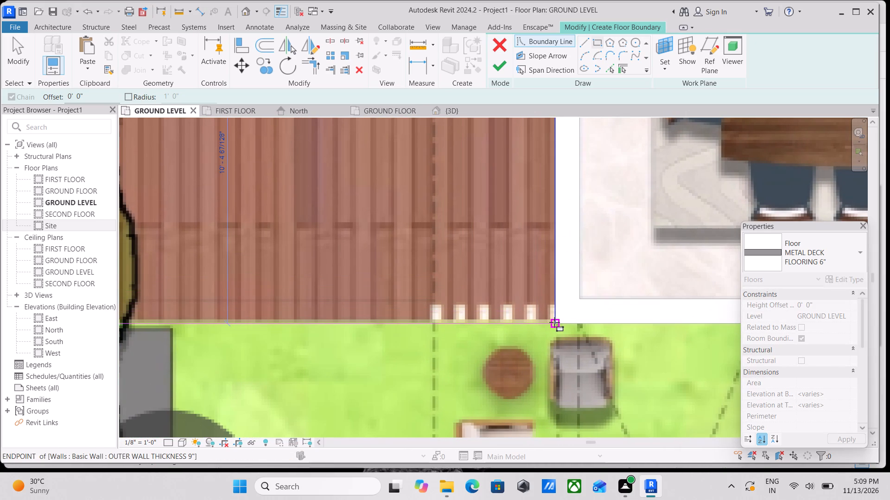
{"action": "left_click", "coordinate": [554, 322]}
{"action": "scroll", "coordinate": [380, 222], "scroll_direction": "down", "scroll_amount": 7}
{"action": "middle_click_drag", "start_coordinate": [380, 222], "coordinate": [362, 238]}
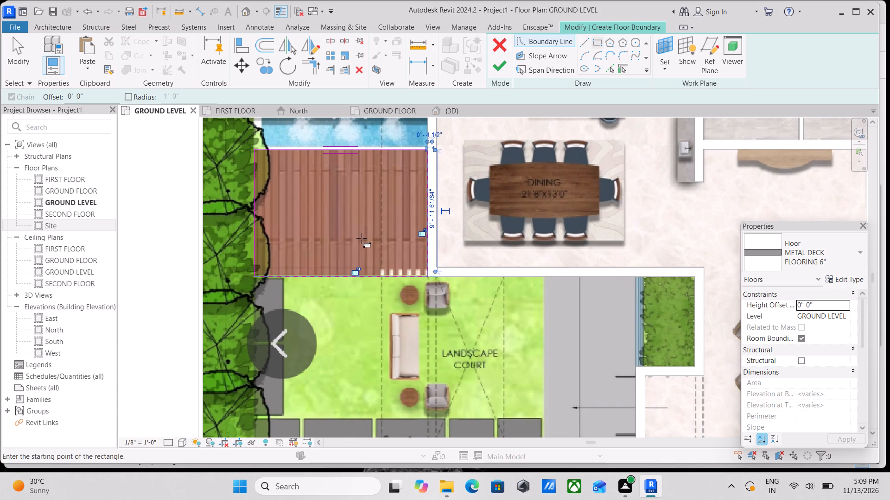
{"action": "left_click", "coordinate": [499, 66]}
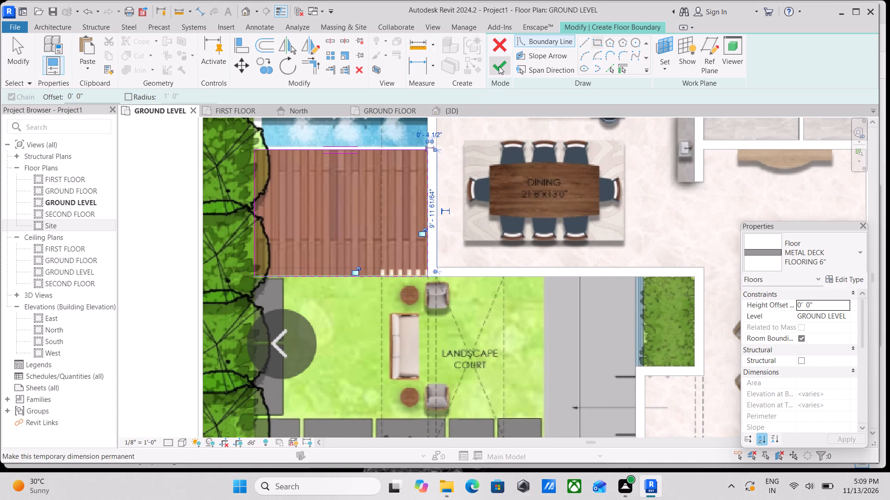
Examine the pool strip above the new deck floor and the surrounding landscape court on the GROUND LEVEL plan.
{"action": "scroll", "coordinate": [331, 189], "scroll_direction": "down", "scroll_amount": 1}
{"action": "middle_click_drag", "start_coordinate": [331, 189], "coordinate": [397, 288]}
{"action": "scroll", "coordinate": [397, 288], "scroll_direction": "up", "scroll_amount": 5}
{"action": "middle_click_drag", "start_coordinate": [397, 288], "coordinate": [403, 329]}
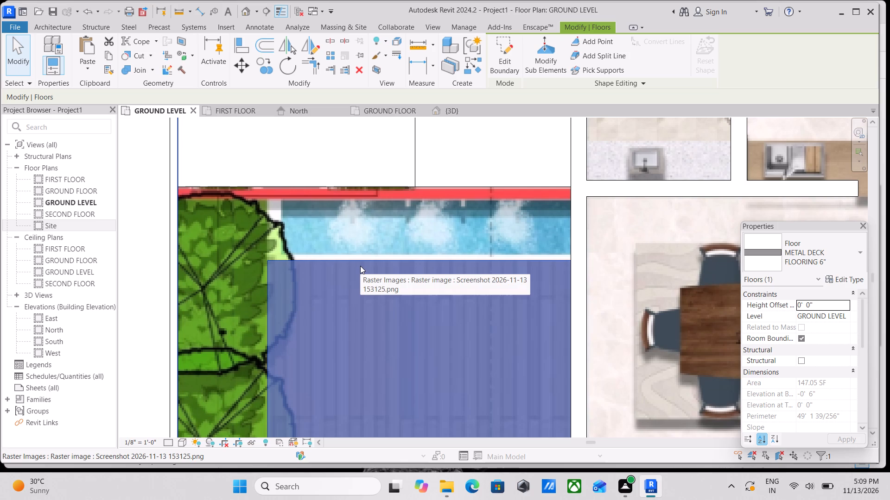
{"action": "scroll", "coordinate": [360, 266], "scroll_direction": "down", "scroll_amount": 6}
{"action": "middle_click_drag", "start_coordinate": [360, 266], "coordinate": [363, 203]}
{"action": "middle_click_drag", "start_coordinate": [362, 285], "coordinate": [374, 225]}
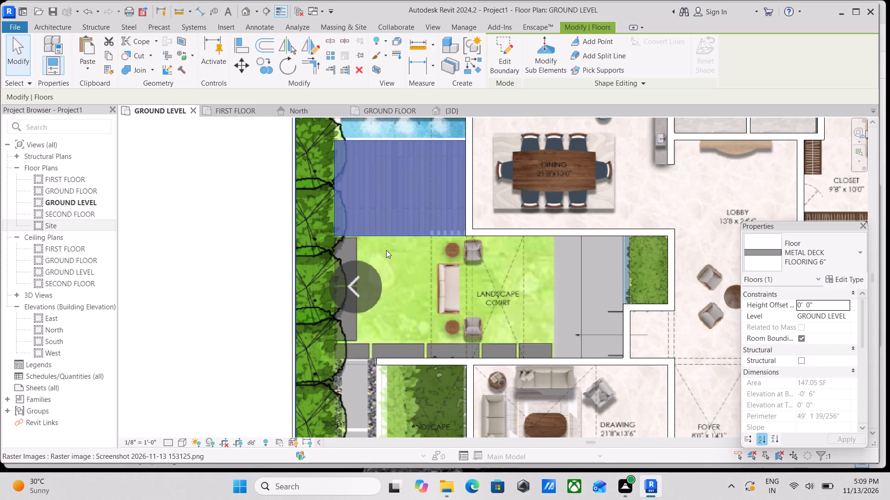
{"action": "scroll", "coordinate": [402, 248], "scroll_direction": "up", "scroll_amount": 1}
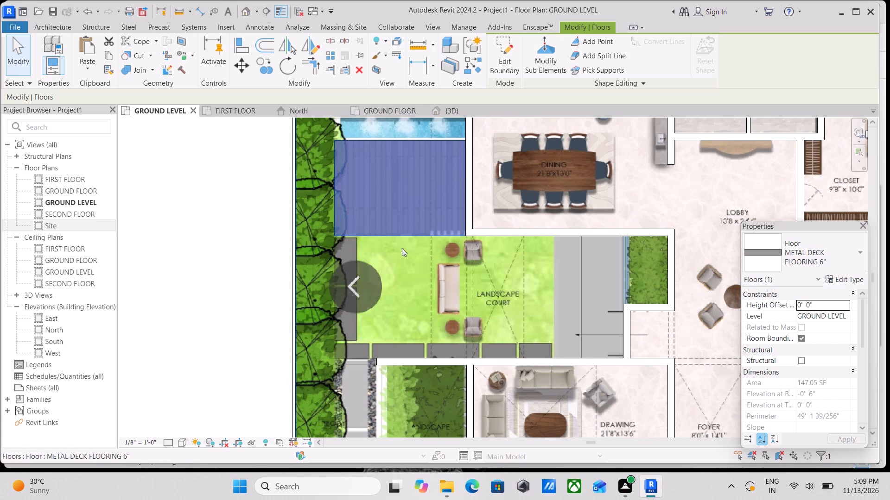
{"action": "scroll", "coordinate": [402, 248], "scroll_direction": "up", "scroll_amount": 2}
{"action": "scroll", "coordinate": [402, 248], "scroll_direction": "down", "scroll_amount": 7}
{"action": "scroll", "coordinate": [405, 291], "scroll_direction": "up", "scroll_amount": 3}
{"action": "middle_click_drag", "start_coordinate": [353, 277], "coordinate": [375, 375]}
{"action": "middle_click_drag", "start_coordinate": [386, 264], "coordinate": [390, 305]}
{"action": "scroll", "coordinate": [390, 305], "scroll_direction": "up", "scroll_amount": 1}
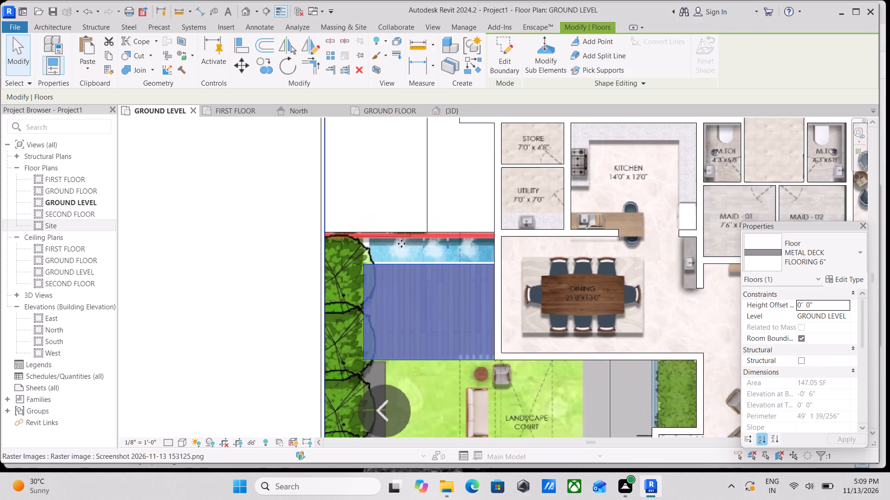
{"action": "scroll", "coordinate": [416, 205], "scroll_direction": "up", "scroll_amount": 3}
{"action": "scroll", "coordinate": [432, 260], "scroll_direction": "up", "scroll_amount": 8}
{"action": "scroll", "coordinate": [283, 217], "scroll_direction": "up", "scroll_amount": 2}
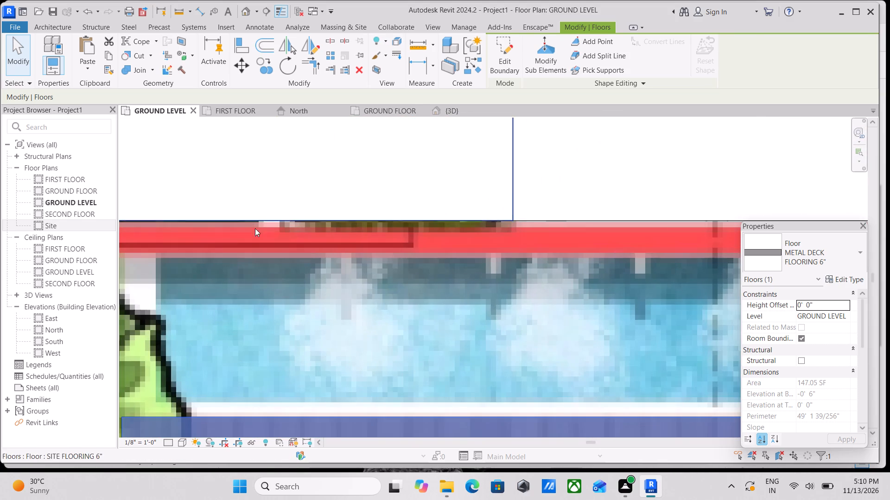
{"action": "scroll", "coordinate": [248, 242], "scroll_direction": "down", "scroll_amount": 2}
{"action": "middle_click_drag", "start_coordinate": [278, 246], "coordinate": [383, 272]}
{"action": "scroll", "coordinate": [383, 272], "scroll_direction": "down", "scroll_amount": 2}
{"action": "scroll", "coordinate": [427, 277], "scroll_direction": "down", "scroll_amount": 3}
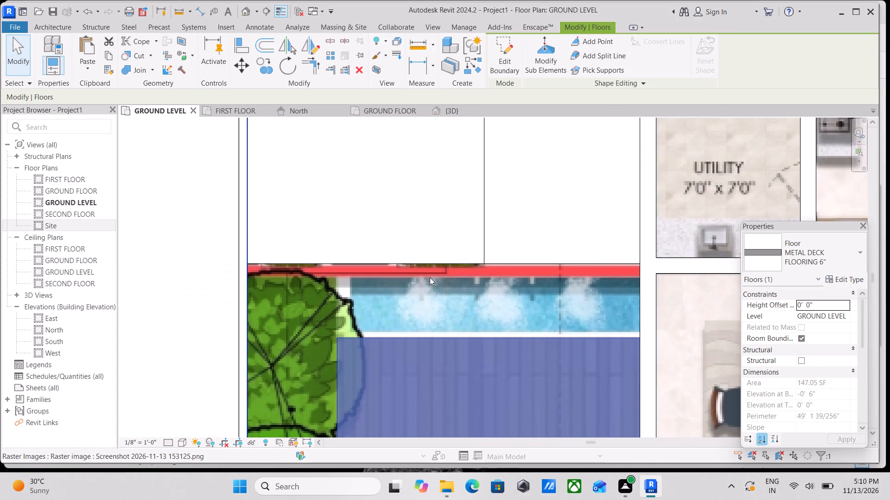
{"action": "middle_click_drag", "start_coordinate": [430, 277], "coordinate": [395, 256]}
{"action": "scroll", "coordinate": [395, 256], "scroll_direction": "down", "scroll_amount": 3}
{"action": "middle_click_drag", "start_coordinate": [400, 262], "coordinate": [407, 282]}
{"action": "scroll", "coordinate": [376, 283], "scroll_direction": "up", "scroll_amount": 2}
{"action": "scroll", "coordinate": [376, 283], "scroll_direction": "down", "scroll_amount": 4}
{"action": "scroll", "coordinate": [454, 307], "scroll_direction": "down", "scroll_amount": 1}
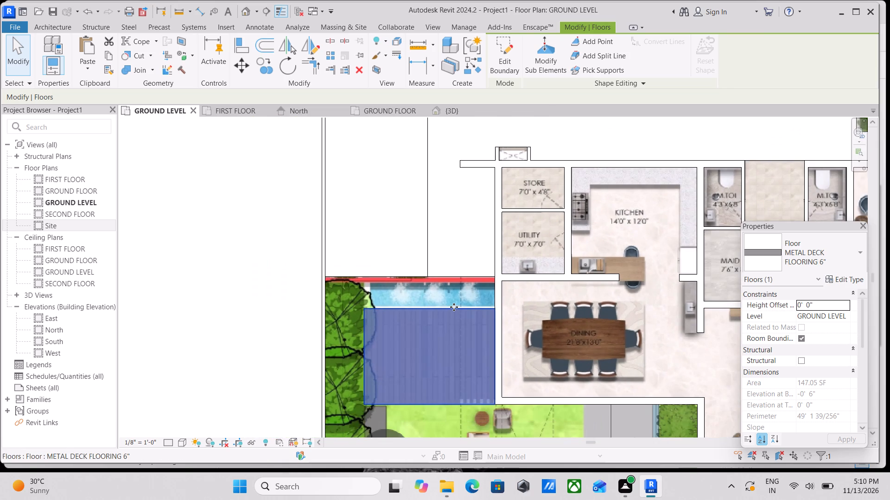
{"action": "scroll", "coordinate": [397, 305], "scroll_direction": "up", "scroll_amount": 6}
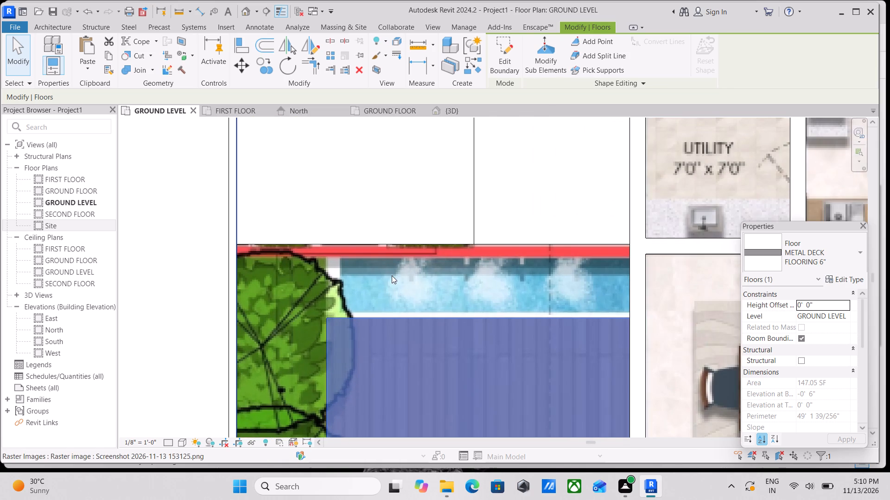
{"action": "scroll", "coordinate": [392, 275], "scroll_direction": "down", "scroll_amount": 2}
{"action": "scroll", "coordinate": [454, 284], "scroll_direction": "down", "scroll_amount": 2}
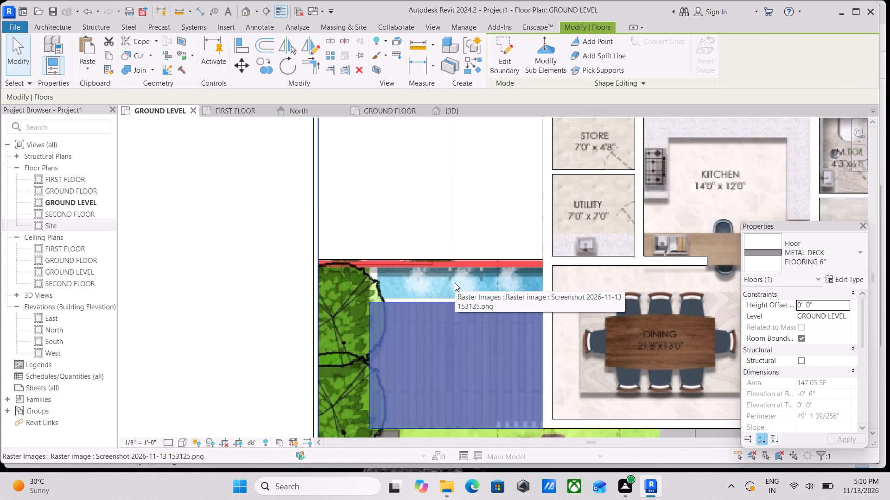
{"action": "scroll", "coordinate": [455, 283], "scroll_direction": "down", "scroll_amount": 4}
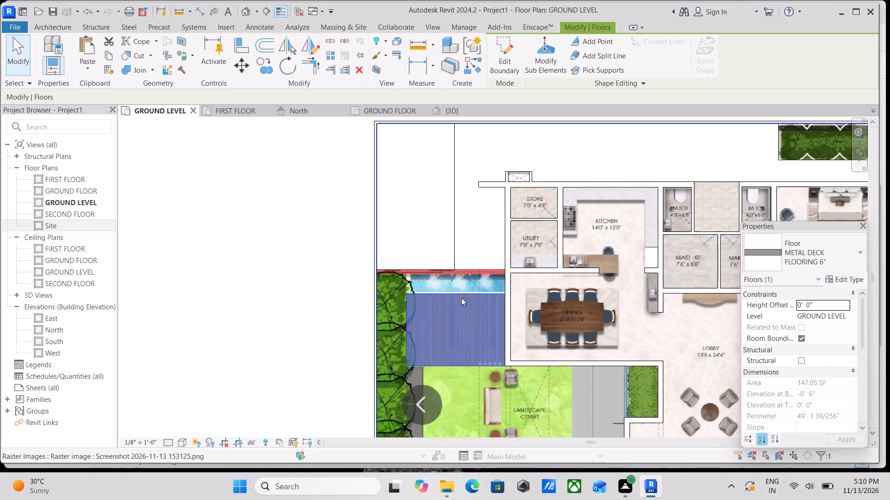
{"action": "middle_click_drag", "start_coordinate": [476, 340], "coordinate": [468, 247]}
{"action": "scroll", "coordinate": [468, 244], "scroll_direction": "down", "scroll_amount": 1}
{"action": "middle_click_drag", "start_coordinate": [468, 244], "coordinate": [504, 314]}
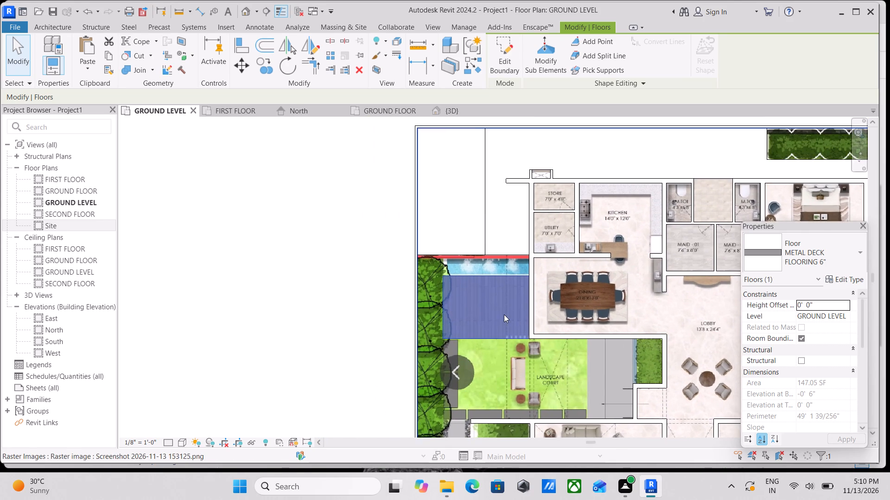
Examine the GROUND LEVEL plan from the pool and landscape court past the car porch to the wooden deck beside the living lounge.
{"action": "scroll", "coordinate": [504, 314], "scroll_direction": "up", "scroll_amount": 1}
{"action": "scroll", "coordinate": [479, 262], "scroll_direction": "up", "scroll_amount": 9}
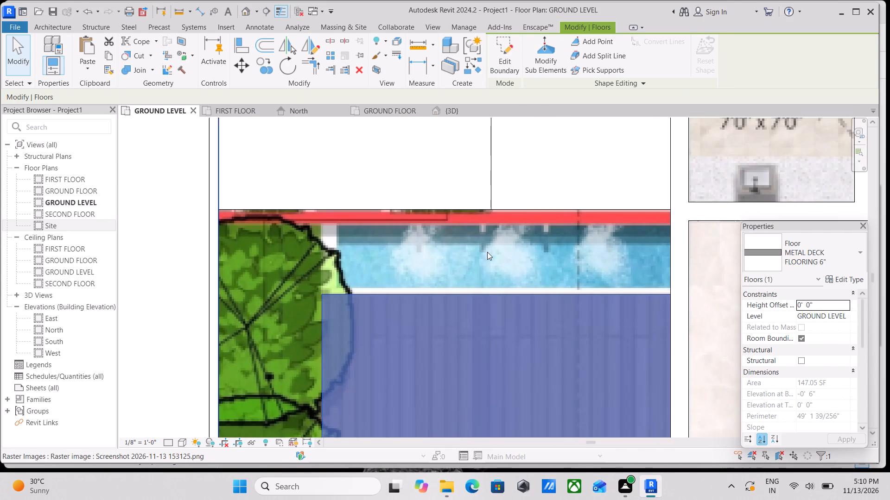
{"action": "scroll", "coordinate": [498, 251], "scroll_direction": "up", "scroll_amount": 2}
{"action": "scroll", "coordinate": [504, 249], "scroll_direction": "down", "scroll_amount": 7}
{"action": "middle_click_drag", "start_coordinate": [547, 248], "coordinate": [361, 298]}
{"action": "scroll", "coordinate": [420, 260], "scroll_direction": "down", "scroll_amount": 6}
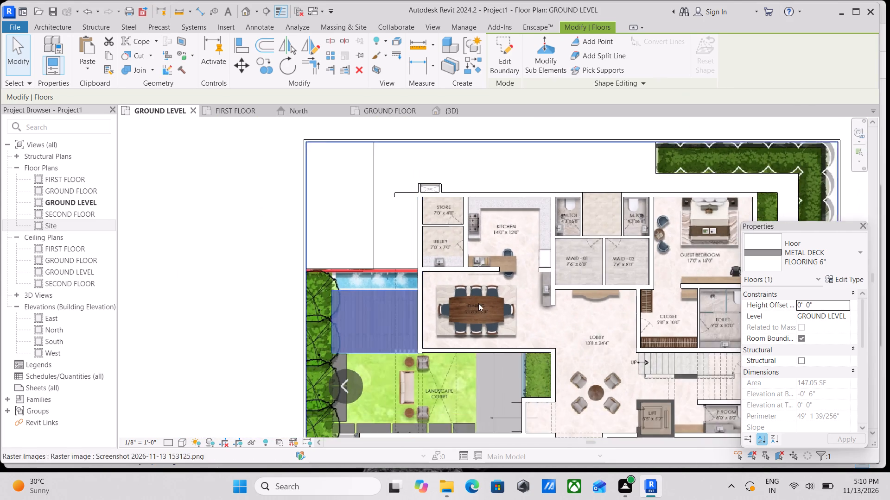
{"action": "middle_click_drag", "start_coordinate": [478, 303], "coordinate": [394, 234]}
{"action": "middle_click_drag", "start_coordinate": [472, 326], "coordinate": [431, 254]}
{"action": "middle_click_drag", "start_coordinate": [483, 353], "coordinate": [547, 322]}
{"action": "scroll", "coordinate": [351, 260], "scroll_direction": "up", "scroll_amount": 5}
{"action": "middle_click_drag", "start_coordinate": [351, 260], "coordinate": [460, 316]}
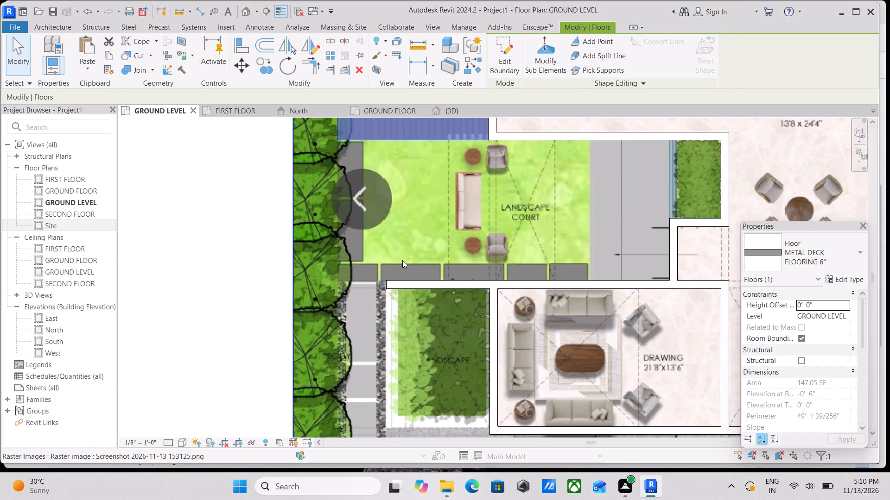
{"action": "scroll", "coordinate": [402, 260], "scroll_direction": "up", "scroll_amount": 3}
{"action": "scroll", "coordinate": [431, 319], "scroll_direction": "up", "scroll_amount": 1}
{"action": "scroll", "coordinate": [431, 319], "scroll_direction": "down", "scroll_amount": 6}
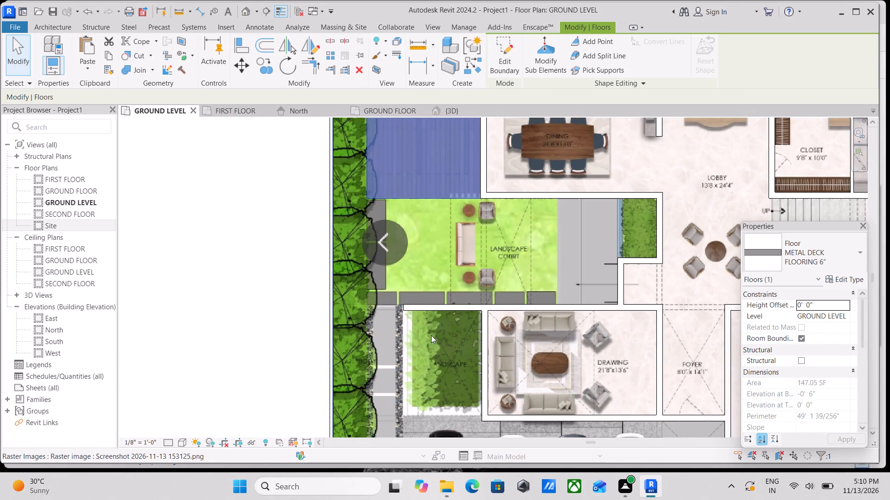
{"action": "middle_click_drag", "start_coordinate": [431, 335], "coordinate": [427, 266]}
{"action": "scroll", "coordinate": [390, 325], "scroll_direction": "up", "scroll_amount": 8}
{"action": "scroll", "coordinate": [390, 325], "scroll_direction": "down", "scroll_amount": 3}
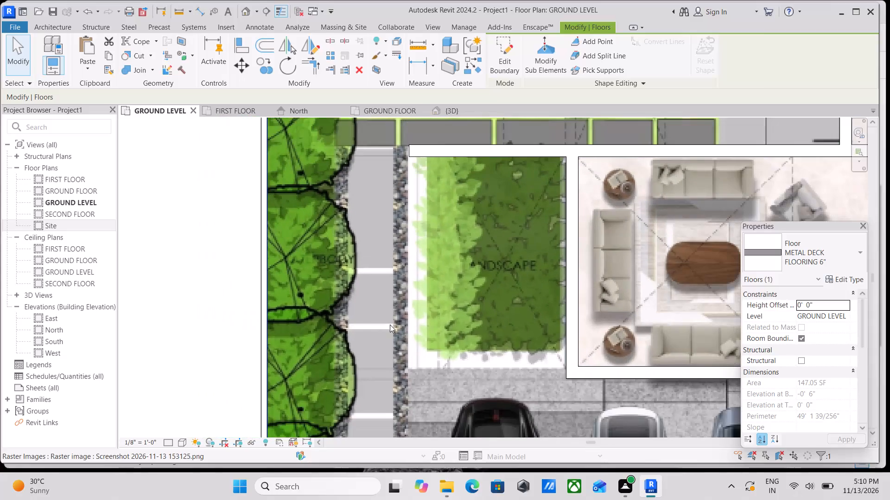
{"action": "middle_click", "coordinate": [390, 325]}
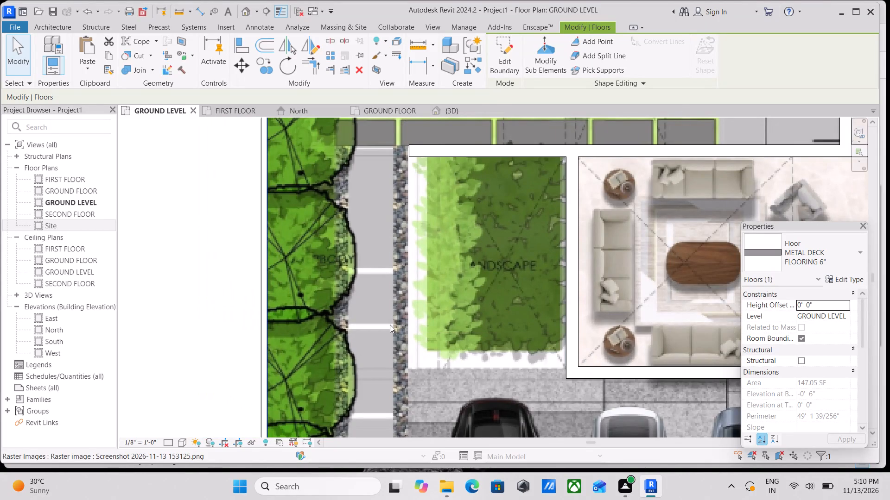
{"action": "scroll", "coordinate": [390, 325], "scroll_direction": "down", "scroll_amount": 2}
{"action": "scroll", "coordinate": [507, 347], "scroll_direction": "down", "scroll_amount": 4}
{"action": "middle_click_drag", "start_coordinate": [506, 351], "coordinate": [457, 287]}
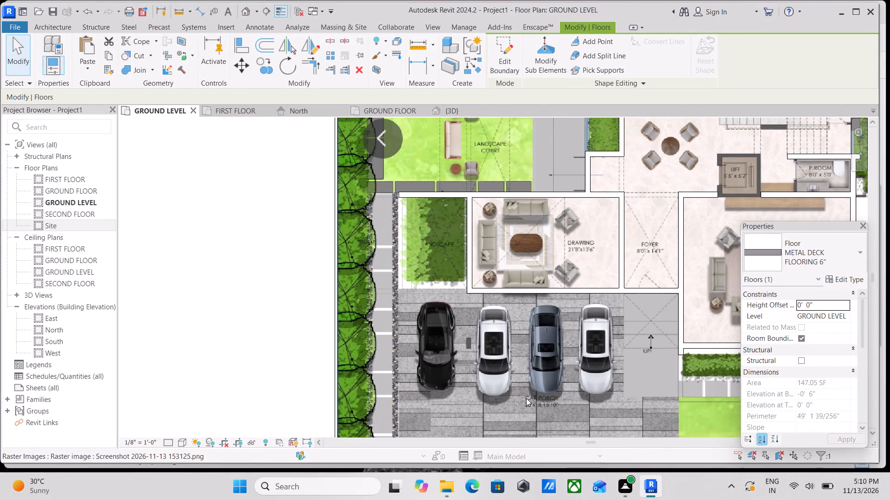
{"action": "middle_click_drag", "start_coordinate": [526, 398], "coordinate": [482, 336]}
{"action": "scroll", "coordinate": [479, 336], "scroll_direction": "down", "scroll_amount": 1}
{"action": "middle_click_drag", "start_coordinate": [509, 377], "coordinate": [375, 345]}
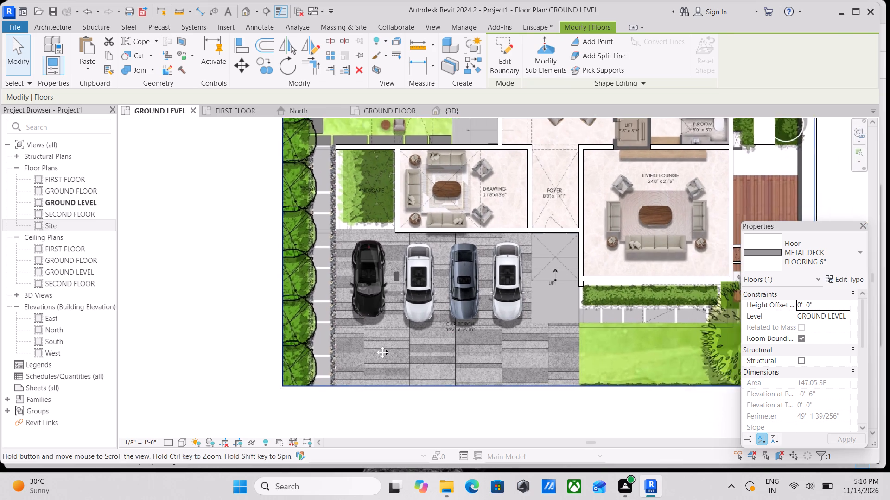
{"action": "middle_click_drag", "start_coordinate": [375, 345], "coordinate": [282, 334]}
{"action": "middle_click_drag", "start_coordinate": [438, 323], "coordinate": [368, 395]}
{"action": "middle_click_drag", "start_coordinate": [490, 293], "coordinate": [468, 329]}
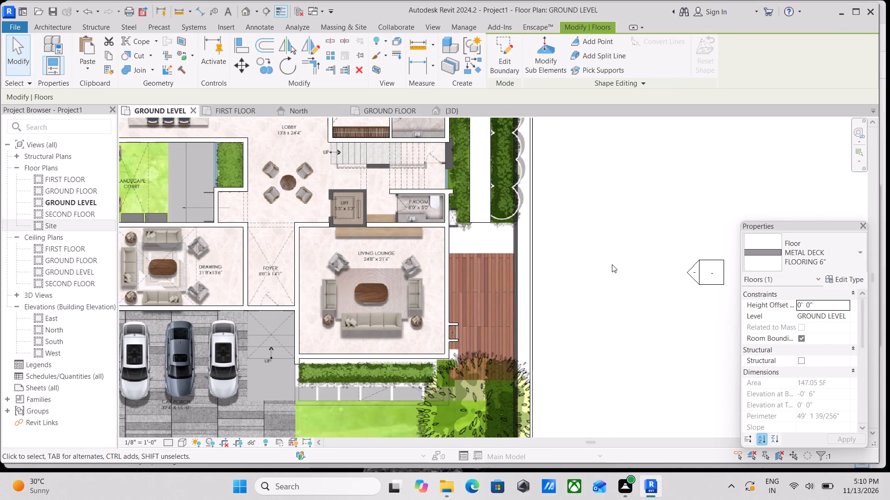
{"action": "type", "text": "WA"}
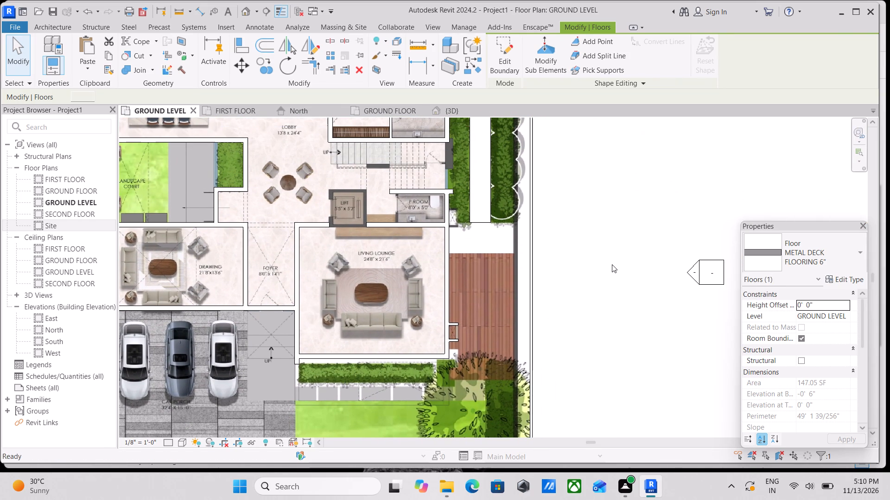
{"action": "key", "text": "Escape"}
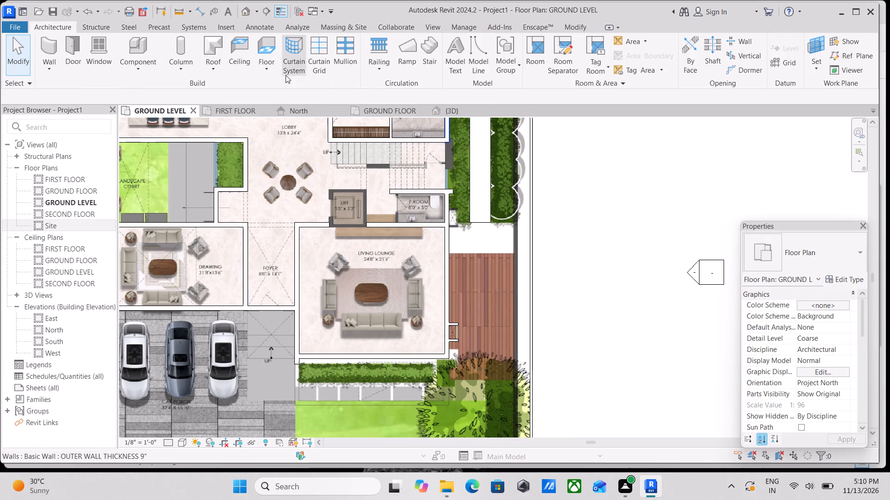
Sketch a rectangular architectural floor boundary in METAL DECK FLOORING 6", about 10'-8" by 21'-0", over the wooden deck beside the living lounge.
{"action": "left_click", "coordinate": [261, 64]}
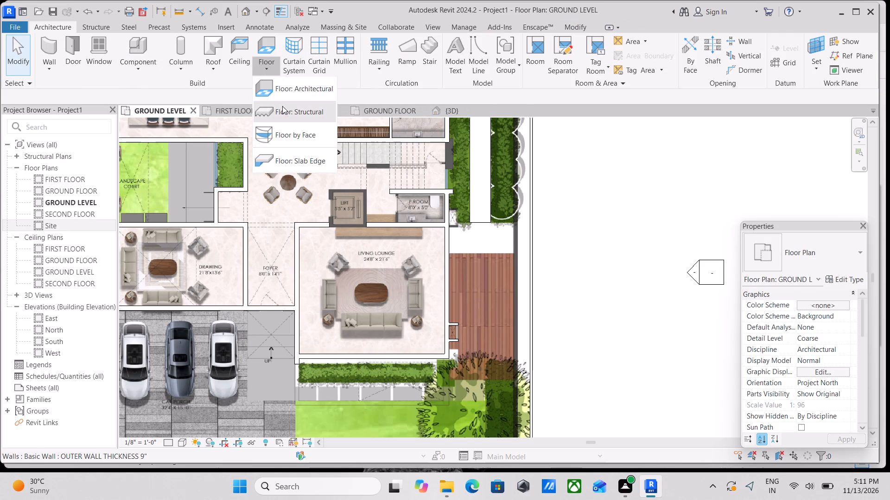
{"action": "left_click", "coordinate": [291, 91]}
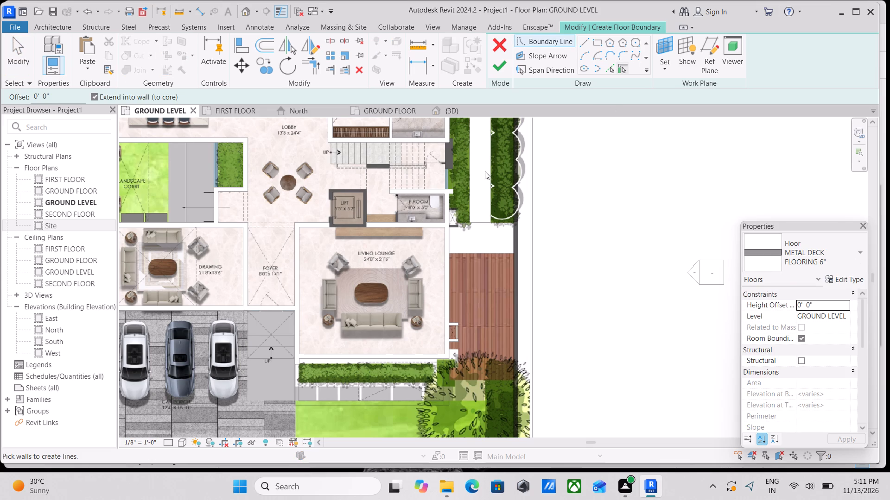
{"action": "left_click", "coordinate": [597, 39]}
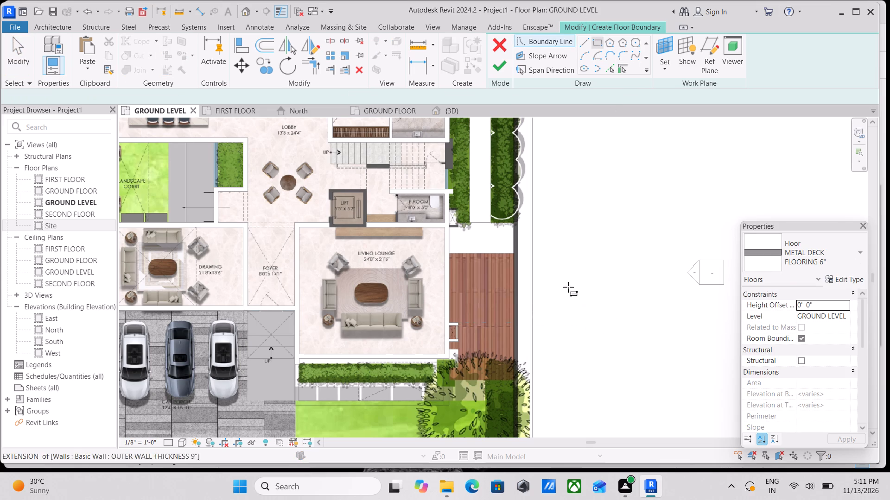
{"action": "middle_click_drag", "start_coordinate": [566, 284], "coordinate": [539, 244]}
{"action": "scroll", "coordinate": [444, 218], "scroll_direction": "up", "scroll_amount": 2}
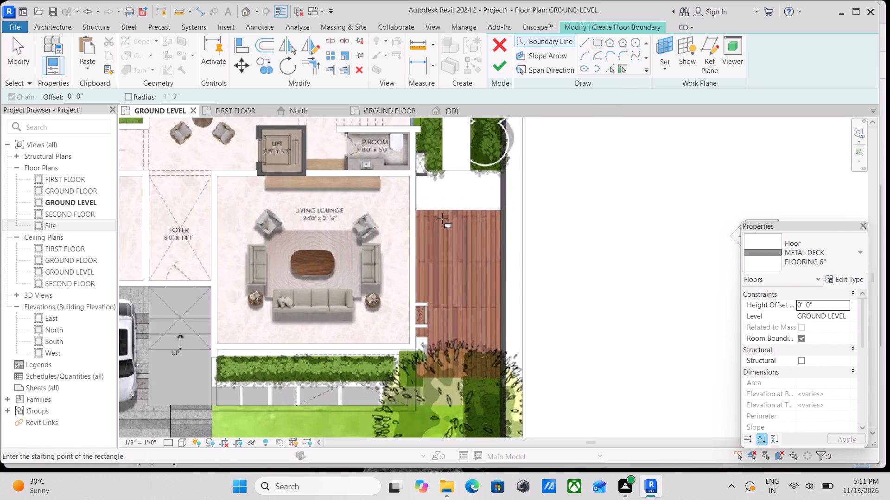
{"action": "scroll", "coordinate": [442, 219], "scroll_direction": "up", "scroll_amount": 1}
{"action": "scroll", "coordinate": [442, 219], "scroll_direction": "down", "scroll_amount": 6}
{"action": "middle_click_drag", "start_coordinate": [442, 219], "coordinate": [448, 281]}
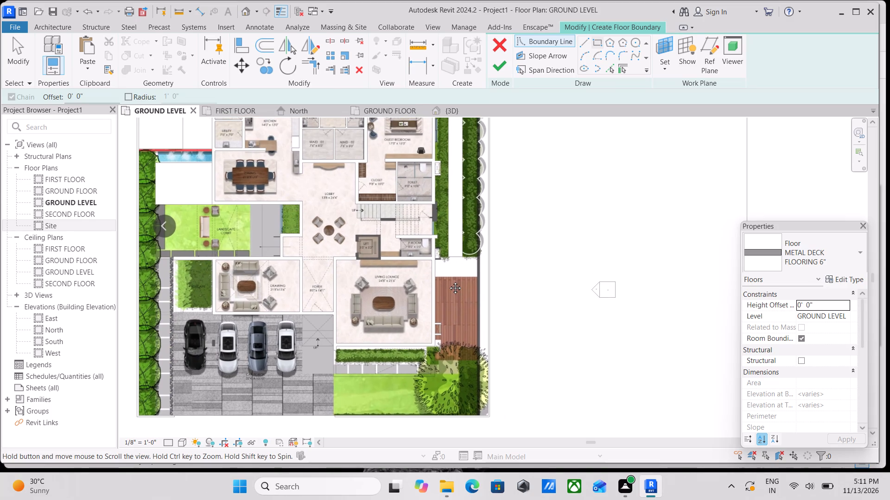
{"action": "middle_click_drag", "start_coordinate": [448, 281], "coordinate": [352, 250]}
{"action": "scroll", "coordinate": [352, 250], "scroll_direction": "up", "scroll_amount": 8}
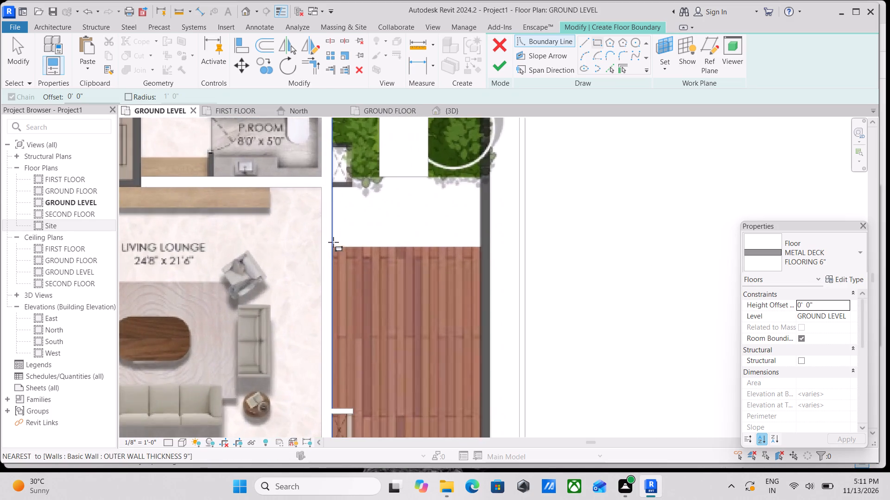
{"action": "scroll", "coordinate": [333, 242], "scroll_direction": "up", "scroll_amount": 9}
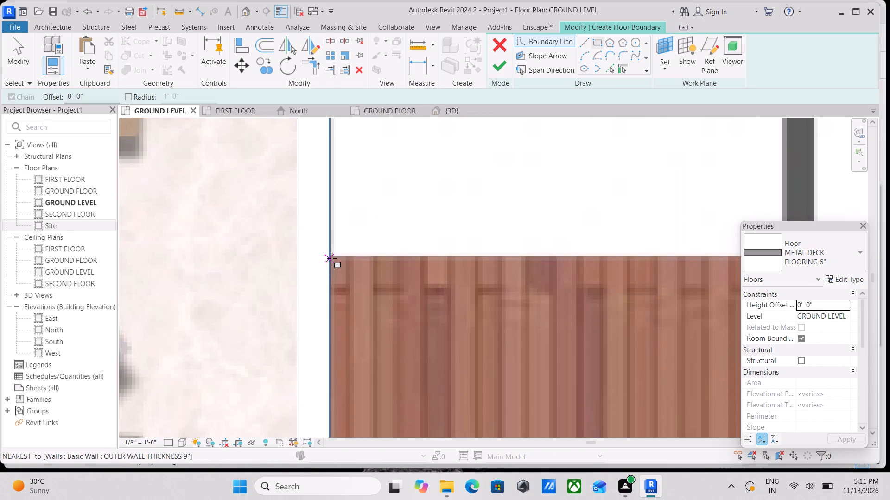
{"action": "left_click", "coordinate": [332, 255]}
{"action": "scroll", "coordinate": [382, 339], "scroll_direction": "down", "scroll_amount": 1}
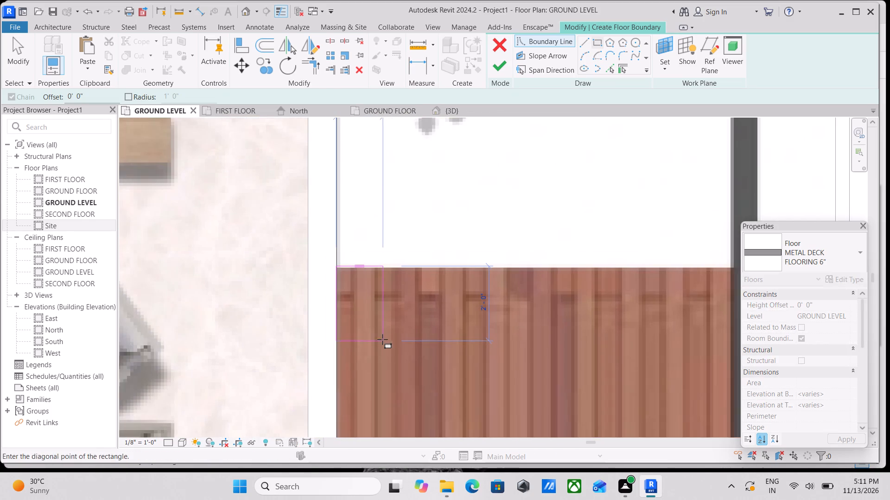
{"action": "middle_click_drag", "start_coordinate": [382, 339], "coordinate": [331, 184]}
{"action": "scroll", "coordinate": [403, 356], "scroll_direction": "down", "scroll_amount": 1}
{"action": "middle_click_drag", "start_coordinate": [403, 356], "coordinate": [350, 194]}
{"action": "scroll", "coordinate": [377, 280], "scroll_direction": "down", "scroll_amount": 1}
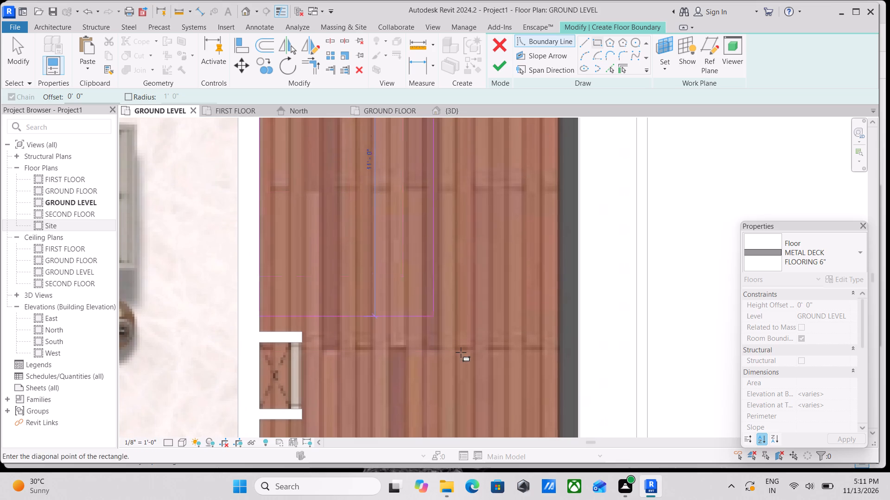
{"action": "middle_click_drag", "start_coordinate": [460, 352], "coordinate": [417, 242]}
{"action": "middle_click_drag", "start_coordinate": [456, 349], "coordinate": [429, 260]}
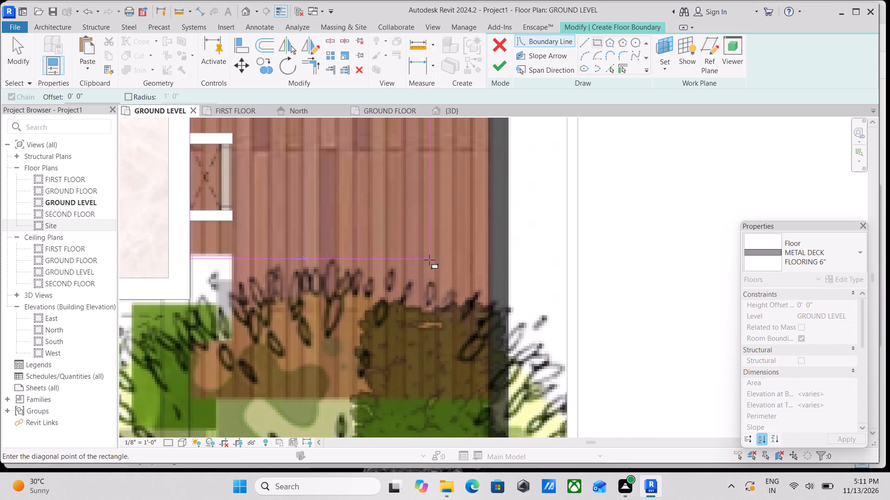
{"action": "middle_click_drag", "start_coordinate": [466, 346], "coordinate": [447, 278]}
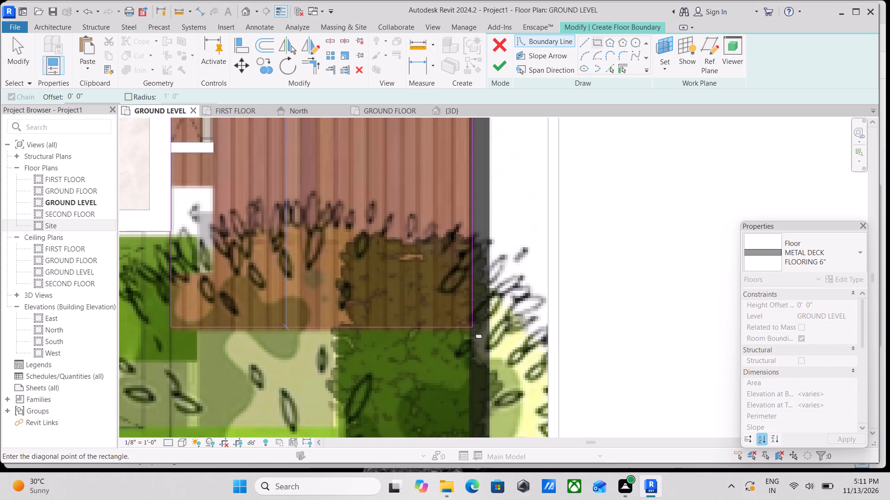
{"action": "left_click", "coordinate": [473, 333]}
{"action": "scroll", "coordinate": [358, 287], "scroll_direction": "down", "scroll_amount": 2}
{"action": "middle_click_drag", "start_coordinate": [355, 287], "coordinate": [383, 339]}
{"action": "scroll", "coordinate": [383, 339], "scroll_direction": "down", "scroll_amount": 3}
{"action": "middle_click_drag", "start_coordinate": [363, 314], "coordinate": [388, 384]}
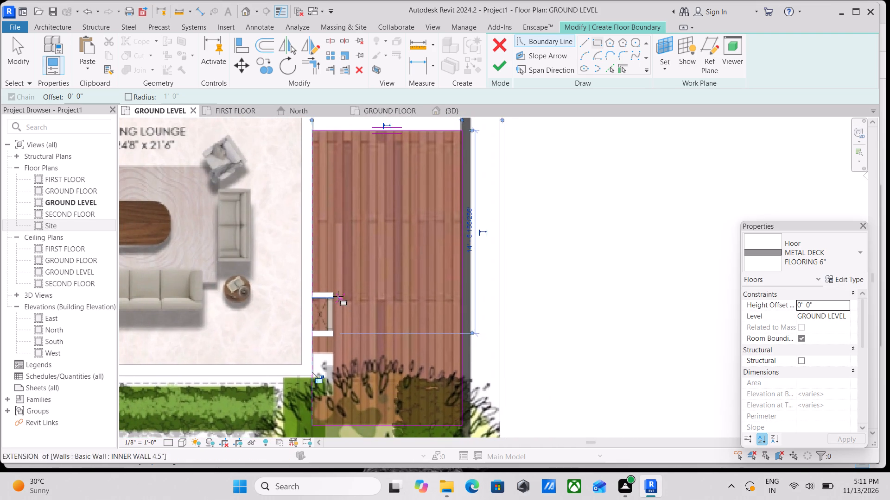
{"action": "scroll", "coordinate": [343, 338], "scroll_direction": "up", "scroll_amount": 3}
{"action": "scroll", "coordinate": [429, 264], "scroll_direction": "down", "scroll_amount": 2}
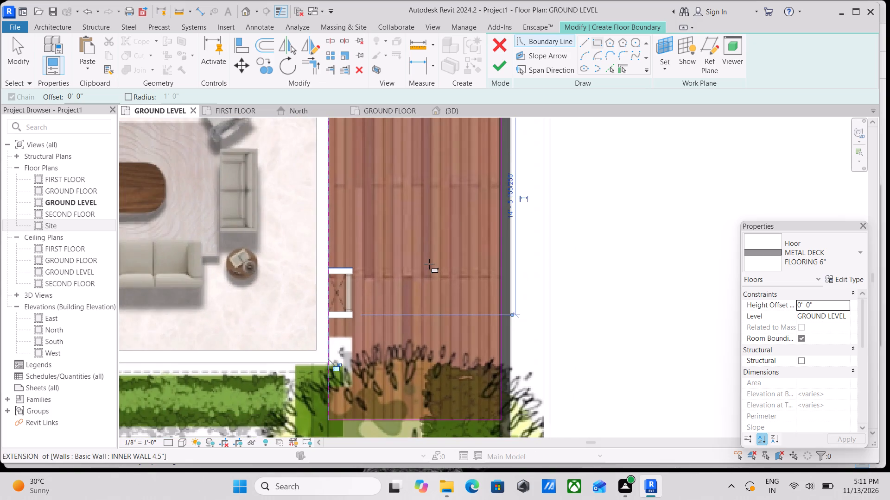
{"action": "scroll", "coordinate": [429, 264], "scroll_direction": "down", "scroll_amount": 2}
{"action": "middle_click_drag", "start_coordinate": [429, 264], "coordinate": [413, 348]}
{"action": "key", "text": "Escape"}
{"action": "scroll", "coordinate": [452, 259], "scroll_direction": "up", "scroll_amount": 3}
{"action": "key", "text": "Escape"}
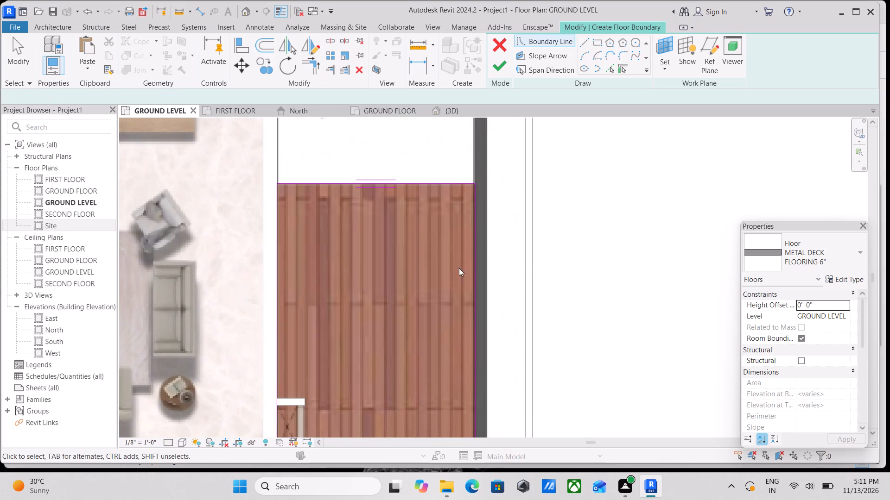
Examine the deck boundary's outer edge against the site wall and the planted strip running alongside the house.
{"action": "scroll", "coordinate": [462, 273], "scroll_direction": "up", "scroll_amount": 3}
{"action": "left_click", "coordinate": [479, 298]}
{"action": "scroll", "coordinate": [479, 298], "scroll_direction": "down", "scroll_amount": 3}
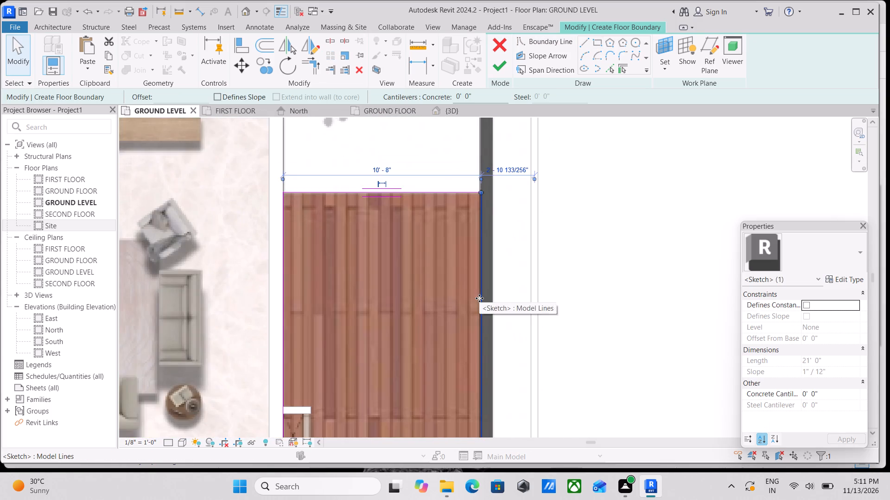
{"action": "scroll", "coordinate": [479, 298], "scroll_direction": "down", "scroll_amount": 15}
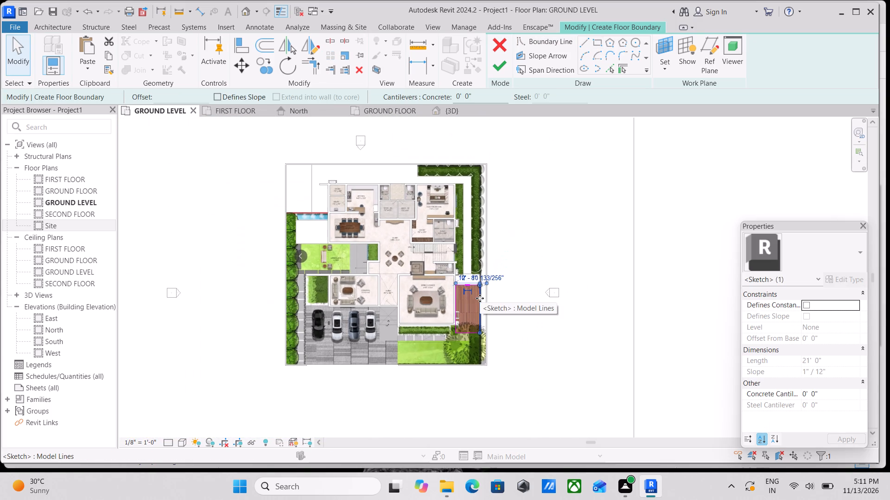
{"action": "scroll", "coordinate": [480, 298], "scroll_direction": "up", "scroll_amount": 11}
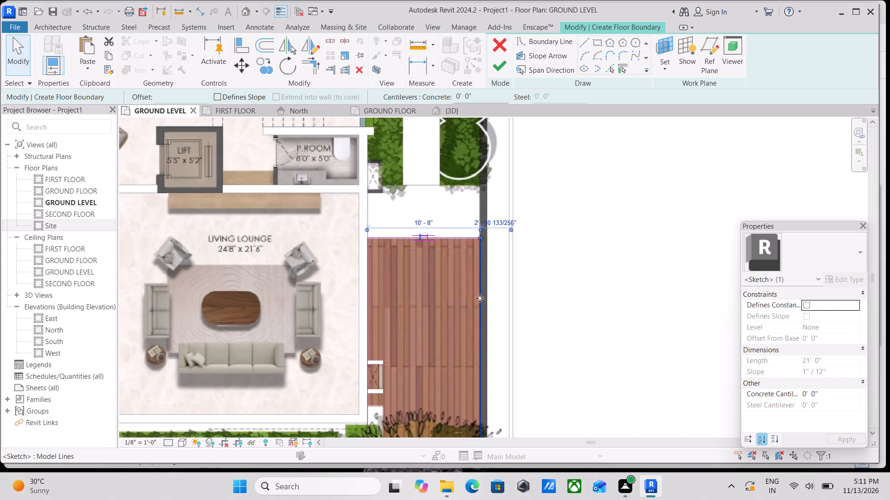
{"action": "scroll", "coordinate": [480, 298], "scroll_direction": "down", "scroll_amount": 2}
{"action": "middle_click_drag", "start_coordinate": [480, 298], "coordinate": [274, 339]}
{"action": "middle_click_drag", "start_coordinate": [297, 273], "coordinate": [313, 406]}
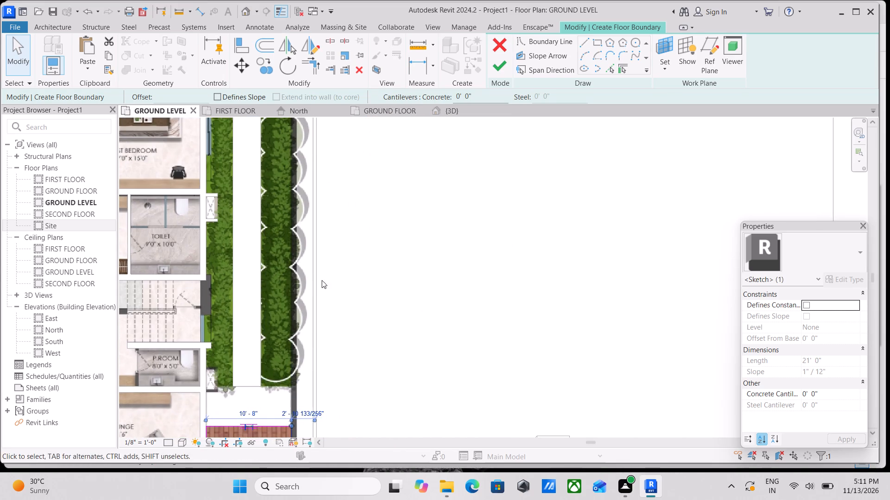
{"action": "scroll", "coordinate": [320, 270], "scroll_direction": "down", "scroll_amount": 2}
{"action": "middle_click_drag", "start_coordinate": [320, 270], "coordinate": [325, 394]}
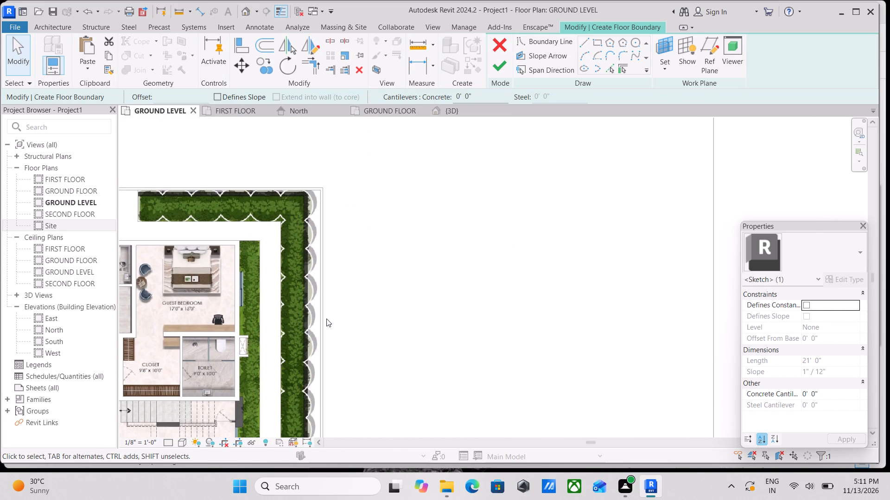
{"action": "left_click", "coordinate": [321, 325]}
{"action": "scroll", "coordinate": [323, 325], "scroll_direction": "down", "scroll_amount": 4}
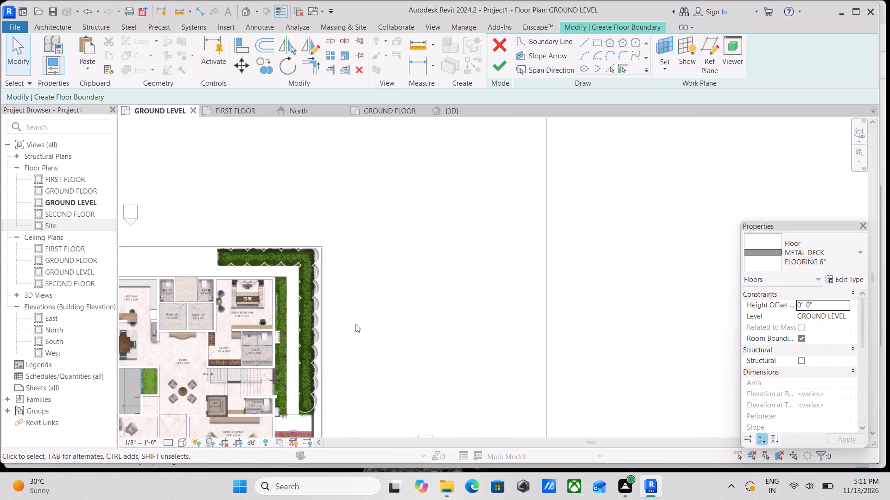
{"action": "scroll", "coordinate": [361, 324], "scroll_direction": "down", "scroll_amount": 3}
{"action": "middle_click_drag", "start_coordinate": [360, 317], "coordinate": [355, 197]}
{"action": "scroll", "coordinate": [337, 295], "scroll_direction": "up", "scroll_amount": 12}
{"action": "scroll", "coordinate": [330, 293], "scroll_direction": "down", "scroll_amount": 14}
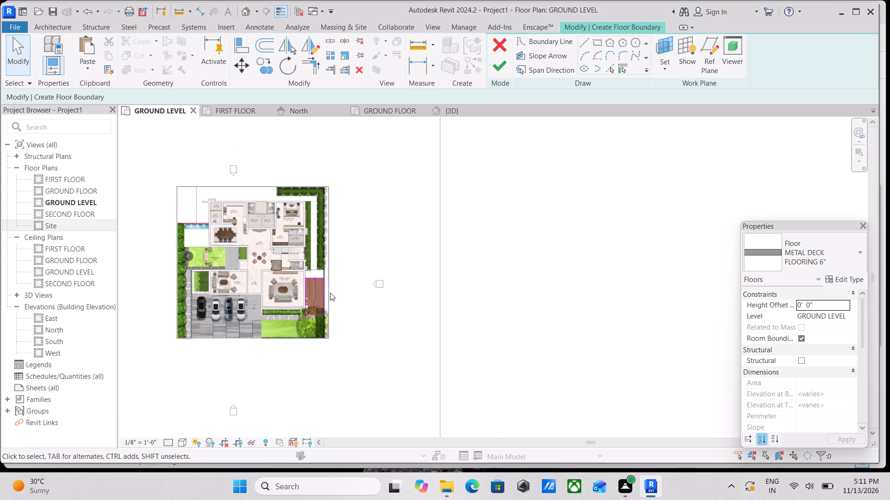
{"action": "middle_click_drag", "start_coordinate": [330, 293], "coordinate": [308, 315]}
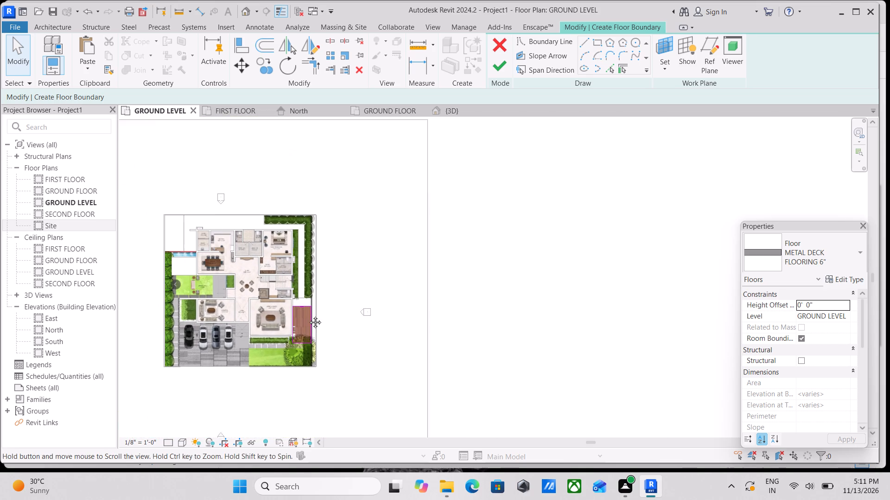
{"action": "middle_click_drag", "start_coordinate": [308, 315], "coordinate": [300, 298]}
{"action": "scroll", "coordinate": [300, 297], "scroll_direction": "up", "scroll_amount": 11}
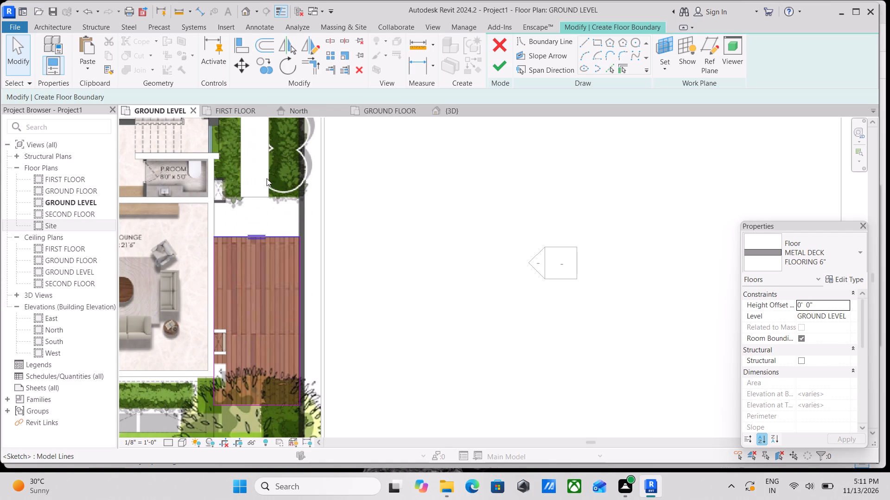
Finish the sketched METAL DECK FLOORING 6" floor over the wooden deck beside the living lounge.
{"action": "left_click", "coordinate": [502, 60]}
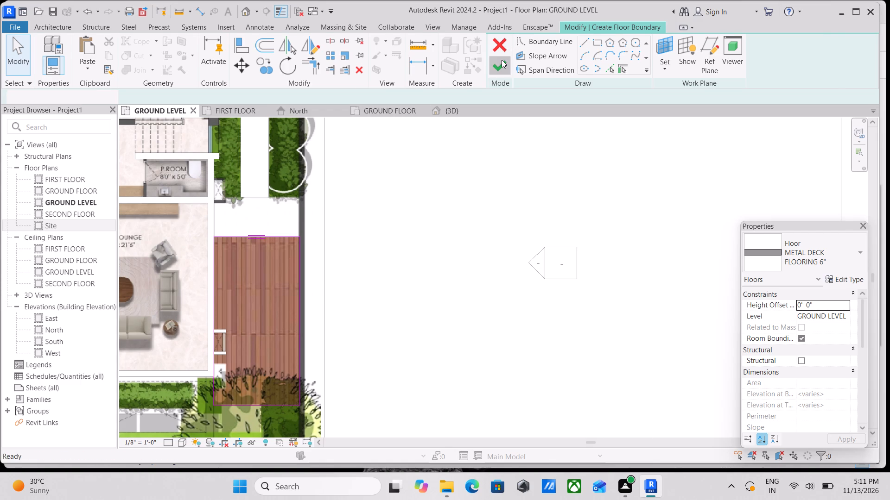
{"action": "scroll", "coordinate": [344, 273], "scroll_direction": "down", "scroll_amount": 4}
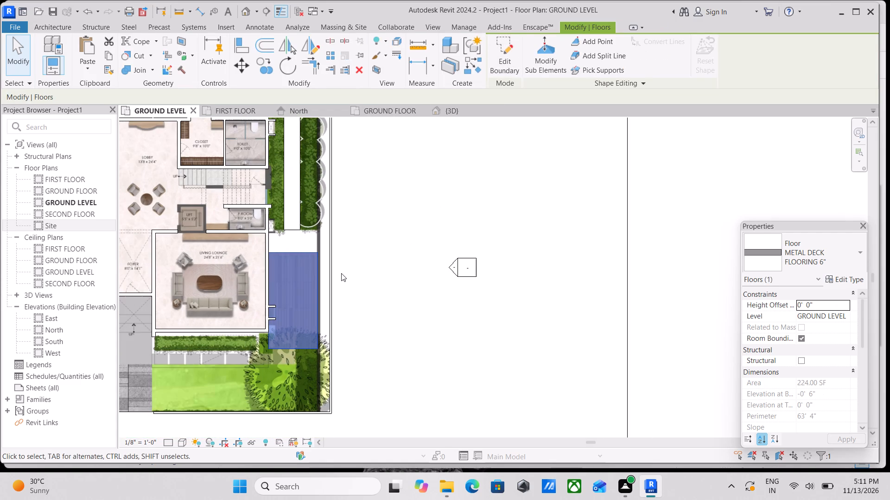
Examine the new lounge deck floor and the surrounding site floors in the {3D} view, including from directly above.
{"action": "left_click", "coordinate": [455, 114]}
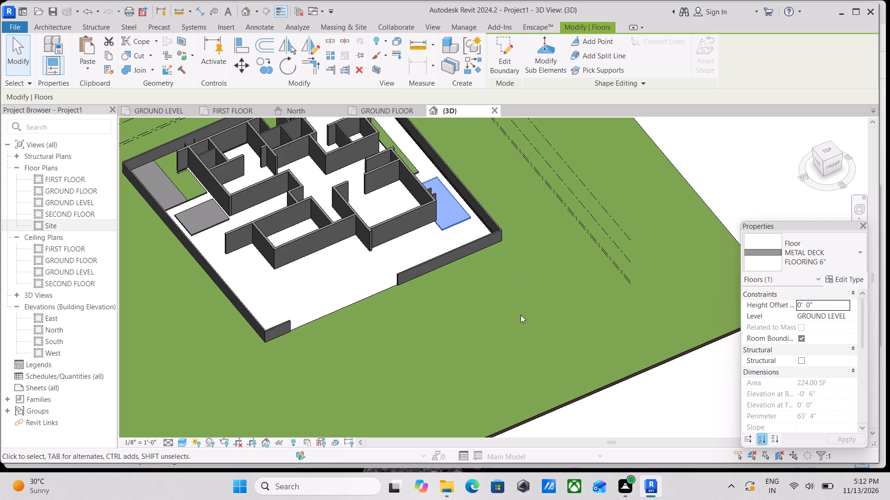
{"action": "middle_click_drag", "start_coordinate": [520, 315], "coordinate": [561, 374]}
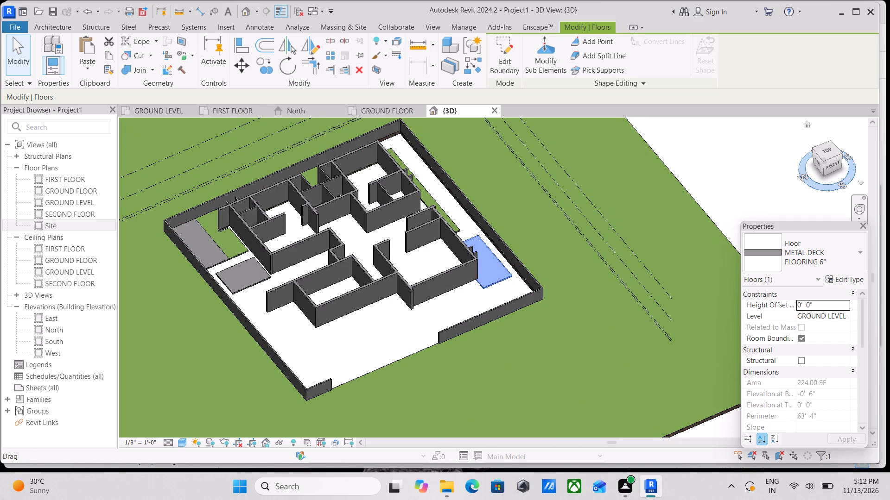
{"action": "left_click", "coordinate": [828, 151]}
{"action": "scroll", "coordinate": [350, 365], "scroll_direction": "down", "scroll_amount": 2}
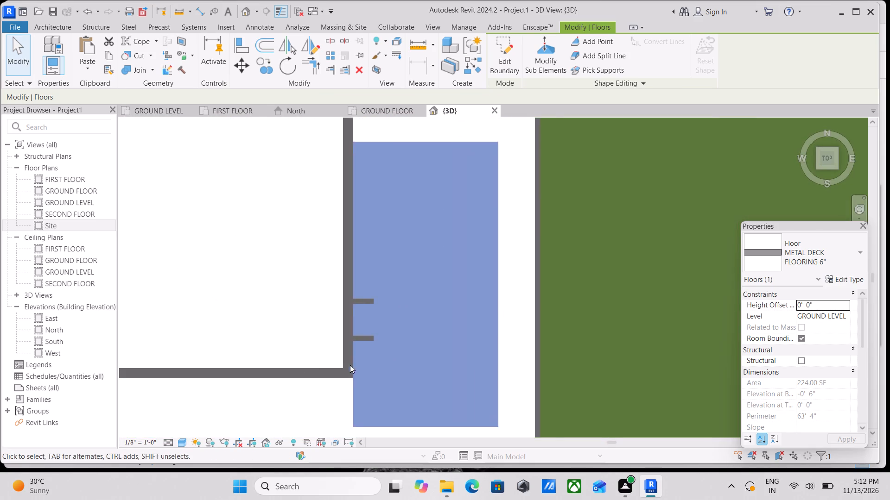
{"action": "scroll", "coordinate": [350, 365], "scroll_direction": "down", "scroll_amount": 2}
{"action": "key", "text": "Escape"}
{"action": "scroll", "coordinate": [381, 346], "scroll_direction": "down", "scroll_amount": 4}
{"action": "scroll", "coordinate": [419, 317], "scroll_direction": "down", "scroll_amount": 6}
{"action": "middle_click_drag", "start_coordinate": [419, 317], "coordinate": [426, 386]}
{"action": "scroll", "coordinate": [386, 300], "scroll_direction": "up", "scroll_amount": 2}
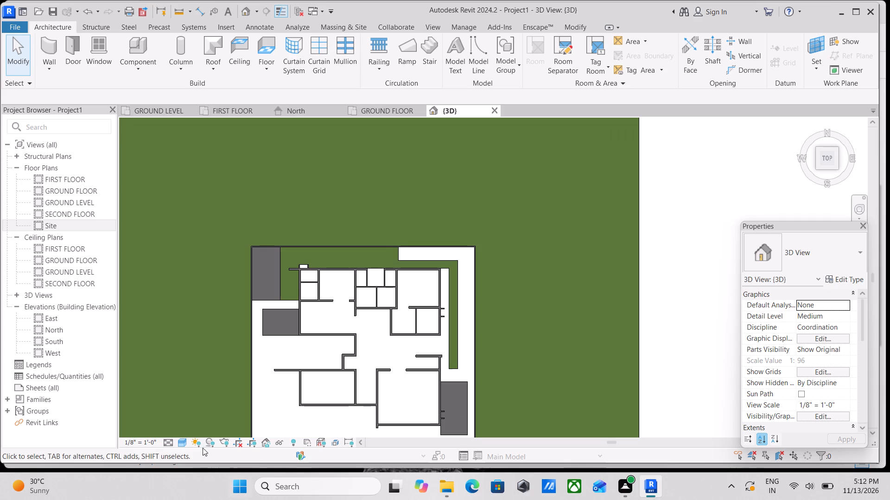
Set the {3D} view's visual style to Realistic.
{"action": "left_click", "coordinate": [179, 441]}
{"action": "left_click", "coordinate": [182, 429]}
Examine the realistic materials of both wooden deck floors and the grass floor, from above and at an angle.
{"action": "scroll", "coordinate": [364, 356], "scroll_direction": "up", "scroll_amount": 2}
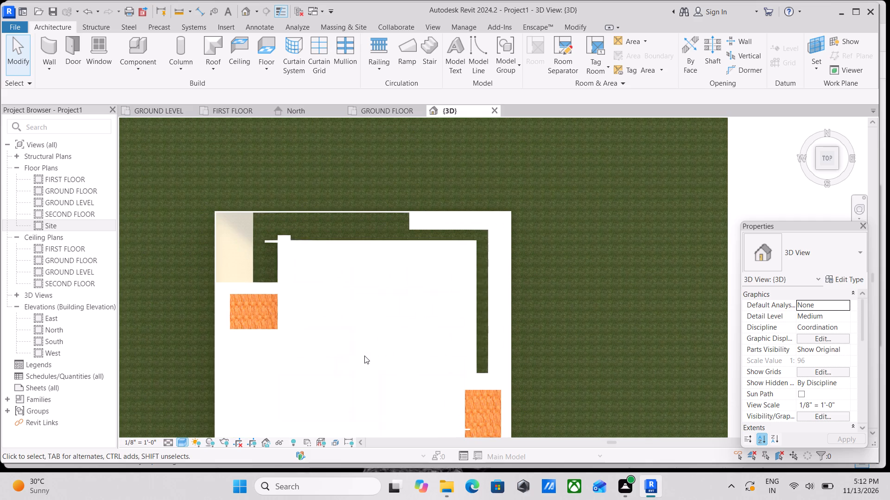
{"action": "scroll", "coordinate": [431, 332], "scroll_direction": "down", "scroll_amount": 4}
{"action": "scroll", "coordinate": [356, 324], "scroll_direction": "up", "scroll_amount": 1}
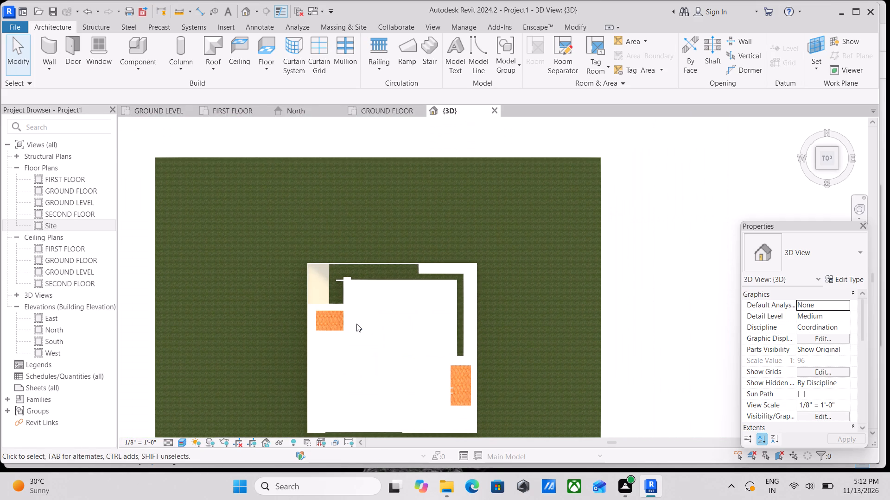
{"action": "scroll", "coordinate": [356, 324], "scroll_direction": "up", "scroll_amount": 2}
{"action": "key", "text": "Escape"}
{"action": "scroll", "coordinate": [356, 342], "scroll_direction": "down", "scroll_amount": 2}
{"action": "scroll", "coordinate": [407, 362], "scroll_direction": "down", "scroll_amount": 1}
{"action": "middle_click", "coordinate": [407, 362], "text": "shift"}
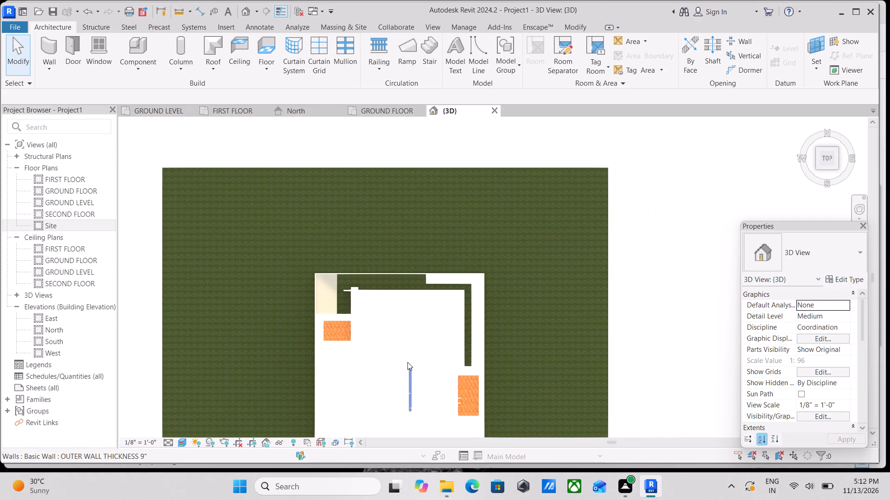
{"action": "scroll", "coordinate": [408, 378], "scroll_direction": "up", "scroll_amount": 2}
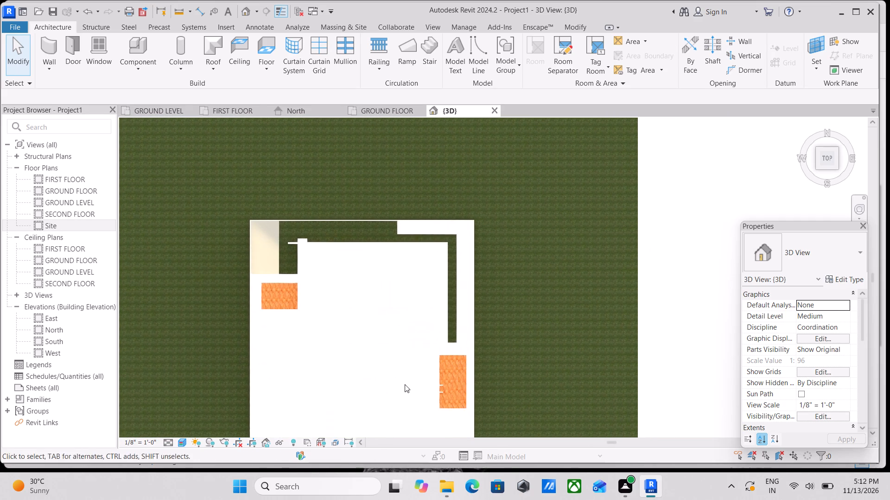
{"action": "middle_click_drag", "start_coordinate": [405, 384], "coordinate": [514, 317], "text": "shift"}
{"action": "middle_click_drag", "start_coordinate": [458, 413], "coordinate": [462, 315]}
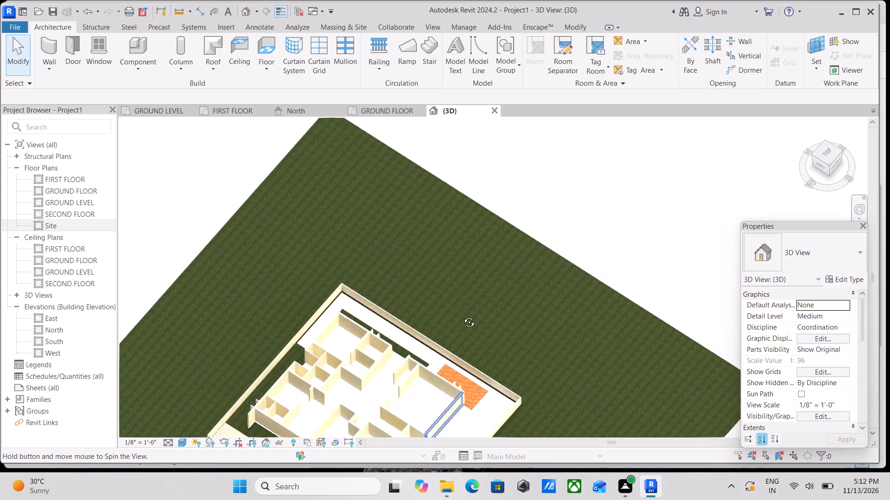
{"action": "middle_click_drag", "start_coordinate": [462, 315], "coordinate": [463, 315]}
{"action": "middle_click_drag", "start_coordinate": [449, 419], "coordinate": [478, 317]}
{"action": "middle_click_drag", "start_coordinate": [397, 378], "coordinate": [436, 337], "text": "shift"}
{"action": "scroll", "coordinate": [335, 413], "scroll_direction": "up", "scroll_amount": 6}
{"action": "middle_click_drag", "start_coordinate": [476, 407], "coordinate": [411, 370]}
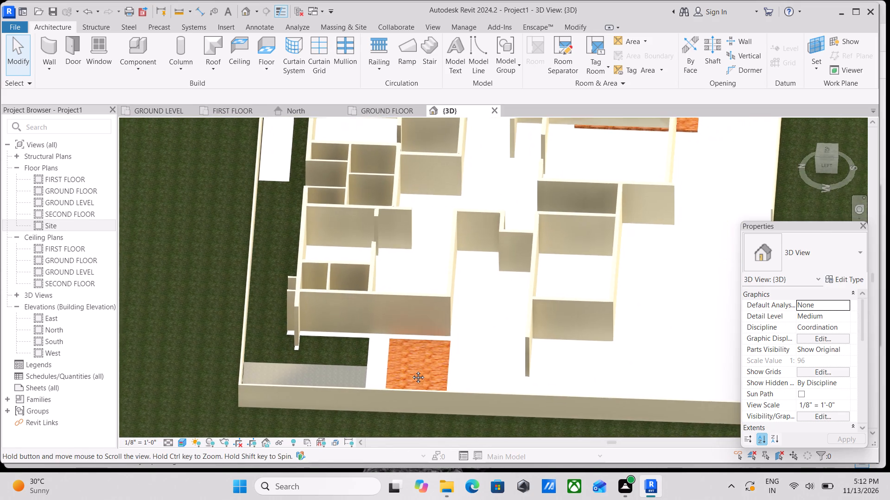
Examine the edge where the paved site area meets the toposolid and boundary wall at the front of the house.
{"action": "middle_click_drag", "start_coordinate": [411, 370], "coordinate": [470, 382]}
{"action": "scroll", "coordinate": [470, 382], "scroll_direction": "down", "scroll_amount": 1, "text": "shift"}
{"action": "middle_click_drag", "start_coordinate": [490, 380], "coordinate": [206, 397]}
{"action": "scroll", "coordinate": [555, 372], "scroll_direction": "up", "scroll_amount": 6}
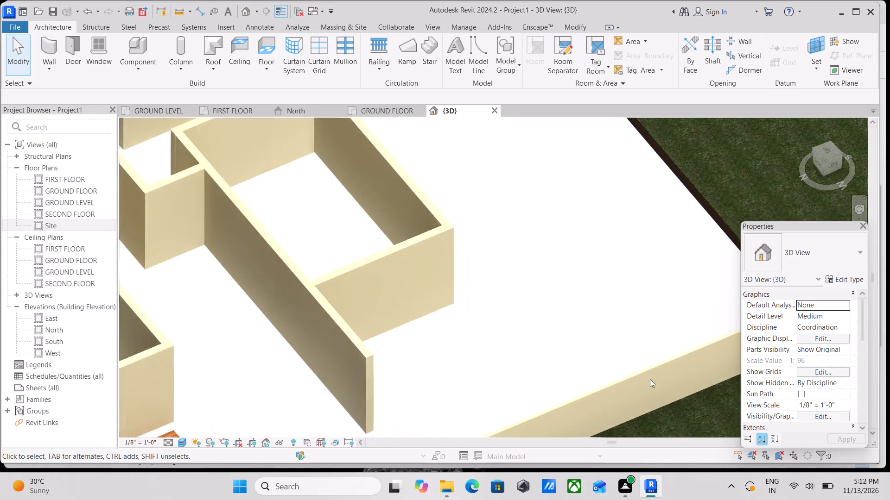
{"action": "scroll", "coordinate": [650, 379], "scroll_direction": "up", "scroll_amount": 3}
{"action": "scroll", "coordinate": [588, 376], "scroll_direction": "down", "scroll_amount": 5}
{"action": "middle_click_drag", "start_coordinate": [588, 376], "coordinate": [407, 446]}
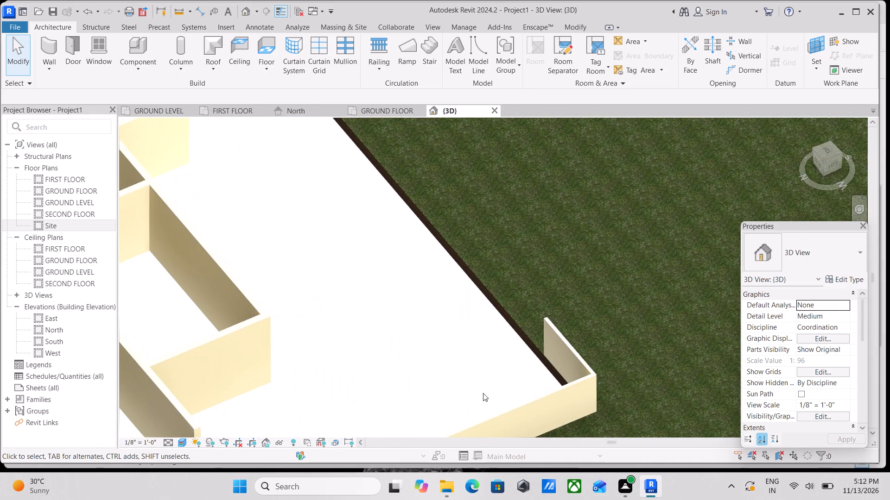
{"action": "left_click", "coordinate": [535, 356]}
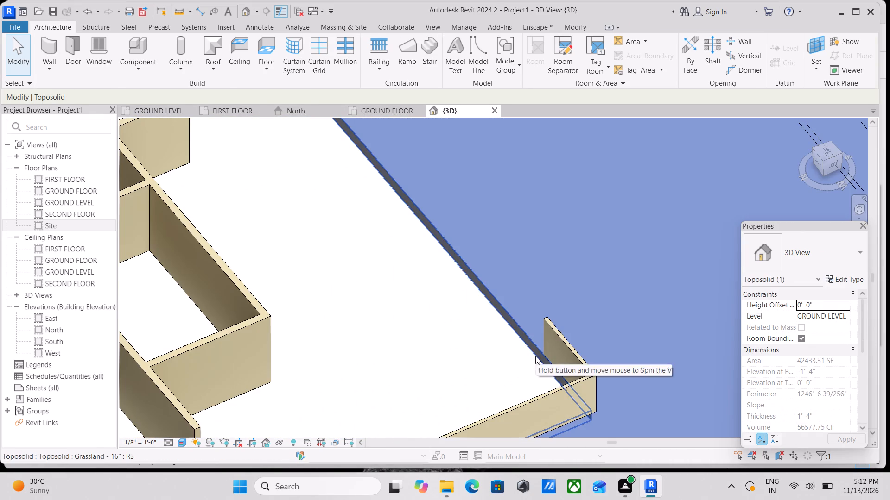
{"action": "scroll", "coordinate": [535, 356], "scroll_direction": "down", "scroll_amount": 6}
{"action": "key", "text": "Escape"}
{"action": "scroll", "coordinate": [473, 373], "scroll_direction": "down", "scroll_amount": 2}
{"action": "middle_click_drag", "start_coordinate": [473, 373], "coordinate": [490, 432]}
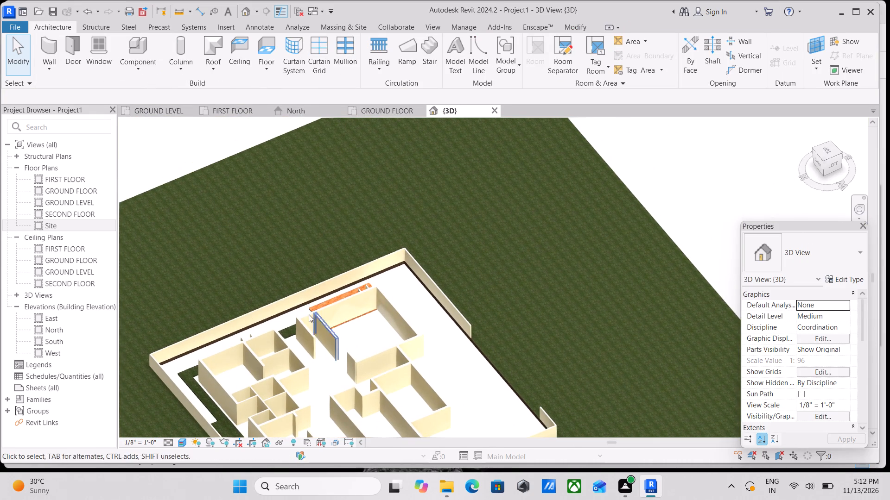
Examine the GRASSING 6" floor strip between the house walls and the site boundary wall up close.
{"action": "scroll", "coordinate": [175, 345], "scroll_direction": "up", "scroll_amount": 3}
{"action": "scroll", "coordinate": [182, 382], "scroll_direction": "up", "scroll_amount": 12}
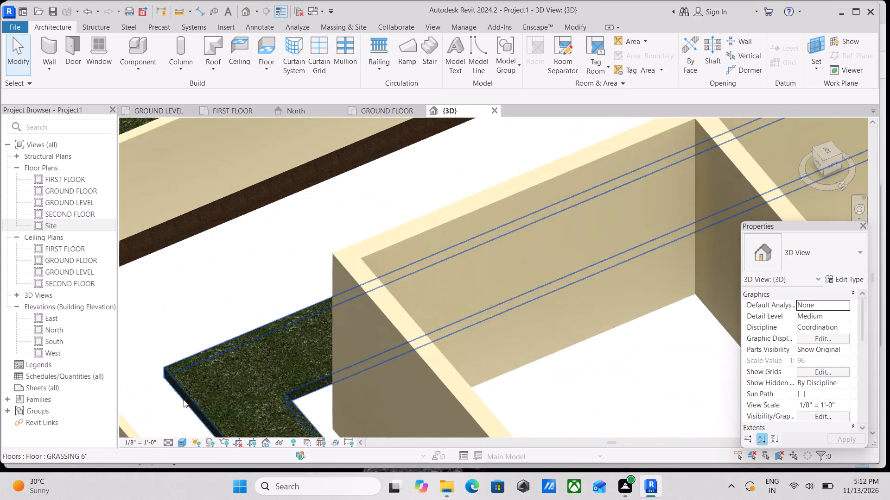
{"action": "scroll", "coordinate": [184, 400], "scroll_direction": "up", "scroll_amount": 3}
{"action": "scroll", "coordinate": [184, 400], "scroll_direction": "down", "scroll_amount": 5}
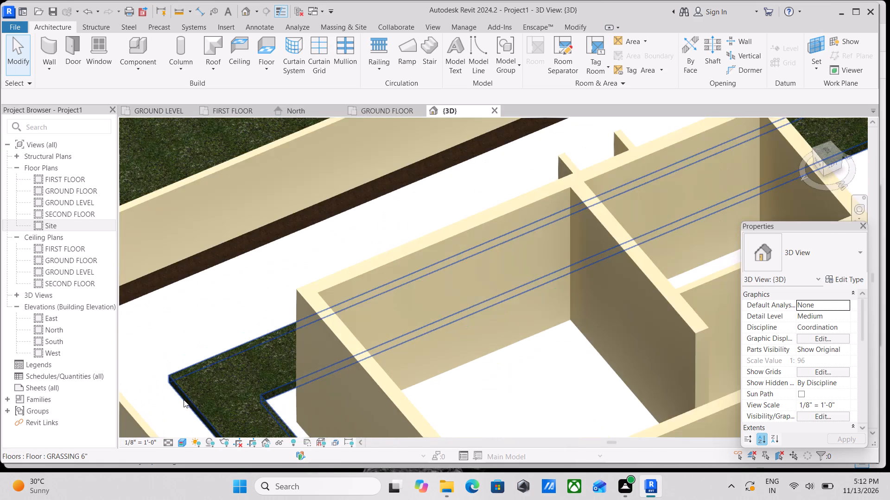
{"action": "scroll", "coordinate": [184, 400], "scroll_direction": "down", "scroll_amount": 9}
{"action": "scroll", "coordinate": [239, 405], "scroll_direction": "down", "scroll_amount": 2}
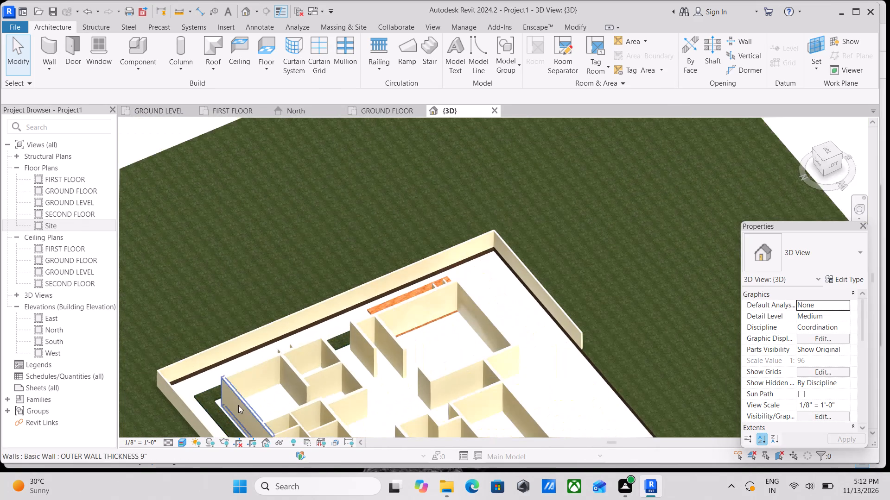
{"action": "scroll", "coordinate": [238, 405], "scroll_direction": "down", "scroll_amount": 1}
Examine the whole house and both deck floors from several sides, including the front boundary wall.
{"action": "middle_click_drag", "start_coordinate": [301, 431], "coordinate": [251, 307], "text": "shift"}
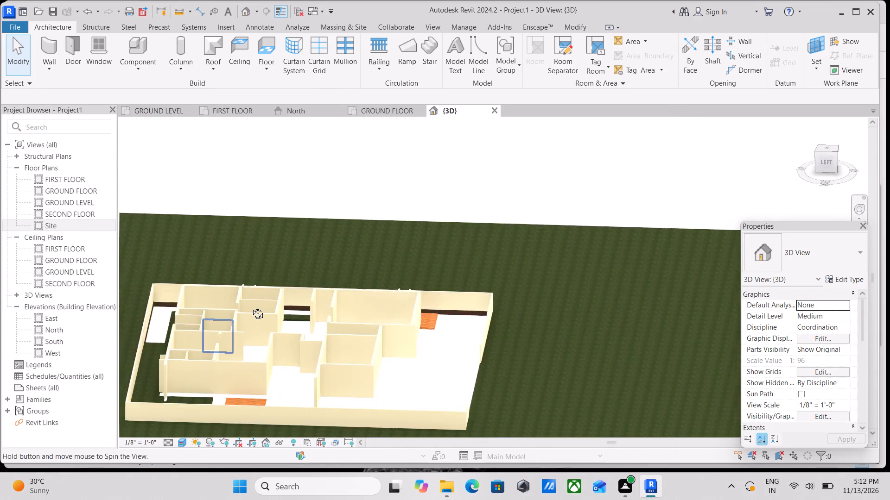
{"action": "middle_click_drag", "start_coordinate": [251, 307], "coordinate": [216, 380], "text": "shift"}
{"action": "scroll", "coordinate": [216, 380], "scroll_direction": "down", "scroll_amount": 2}
{"action": "middle_click_drag", "start_coordinate": [216, 380], "coordinate": [191, 415]}
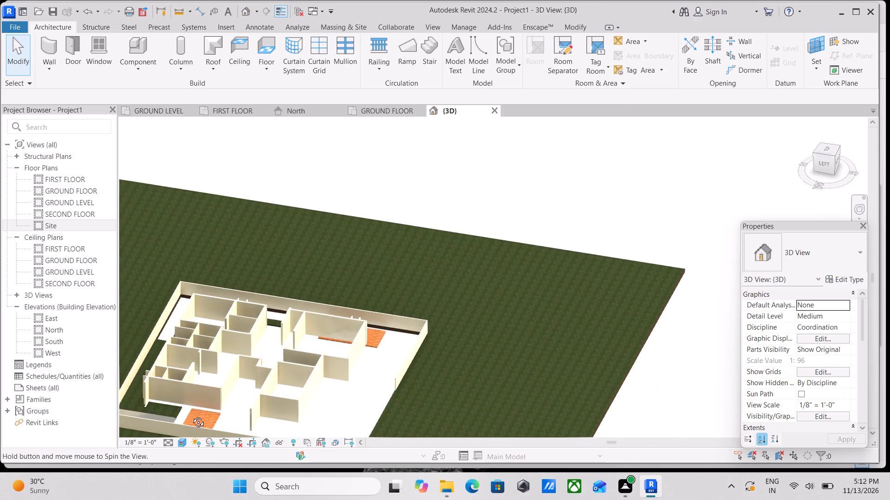
{"action": "middle_click_drag", "start_coordinate": [191, 415], "coordinate": [107, 445]}
{"action": "middle_click_drag", "start_coordinate": [314, 362], "coordinate": [291, 408], "text": "shift"}
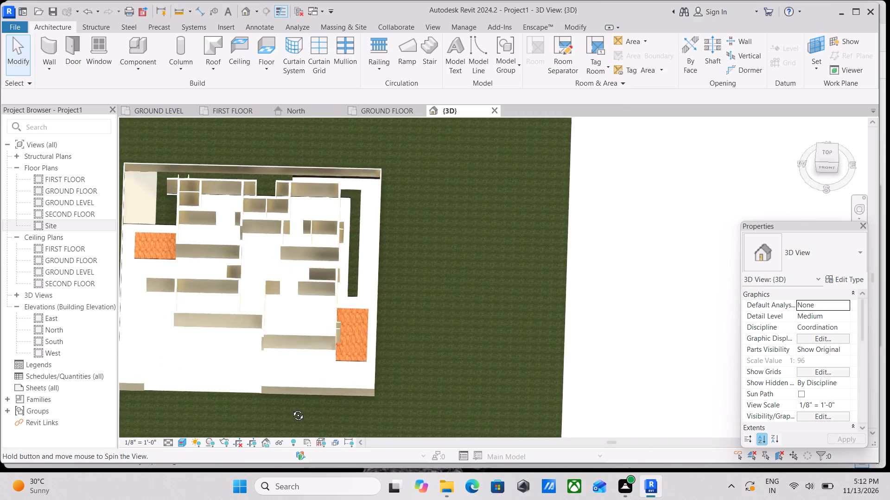
{"action": "middle_click_drag", "start_coordinate": [291, 408], "coordinate": [293, 429], "text": "shift"}
{"action": "scroll", "coordinate": [347, 367], "scroll_direction": "up", "scroll_amount": 5}
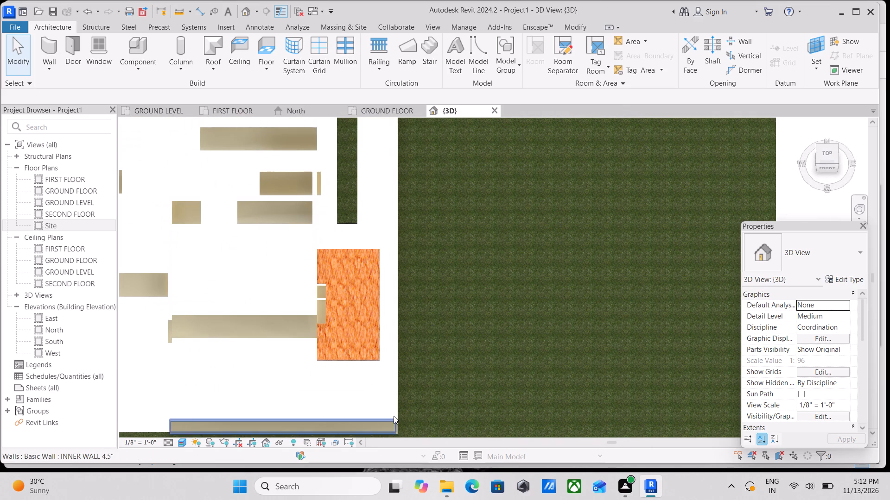
{"action": "scroll", "coordinate": [287, 407], "scroll_direction": "down", "scroll_amount": 1}
{"action": "middle_click_drag", "start_coordinate": [285, 404], "coordinate": [323, 265], "text": "shift"}
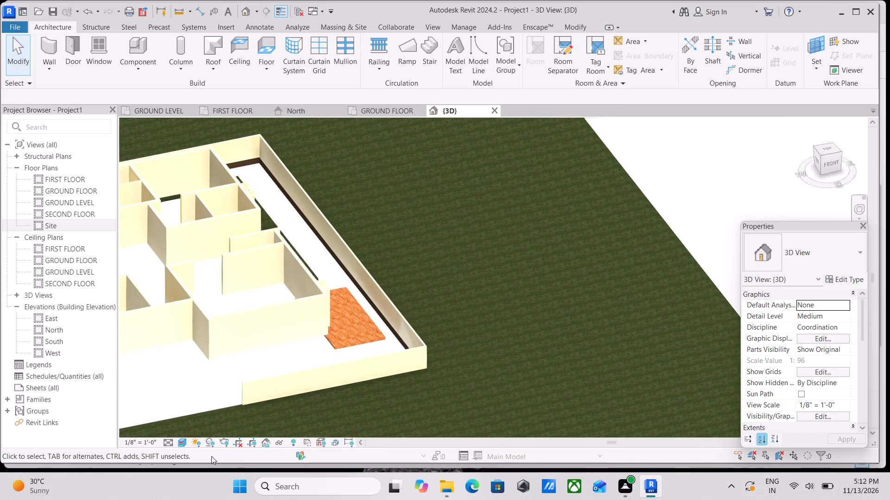
{"action": "left_click", "coordinate": [215, 409]}
{"action": "scroll", "coordinate": [215, 409], "scroll_direction": "down", "scroll_amount": 1}
{"action": "middle_click_drag", "start_coordinate": [215, 409], "coordinate": [394, 324]}
{"action": "key", "text": "Escape"}
Examine the pool, the adjoining deck floor and the grass court against the house walls in realistic display.
{"action": "middle_click_drag", "start_coordinate": [318, 335], "coordinate": [324, 356]}
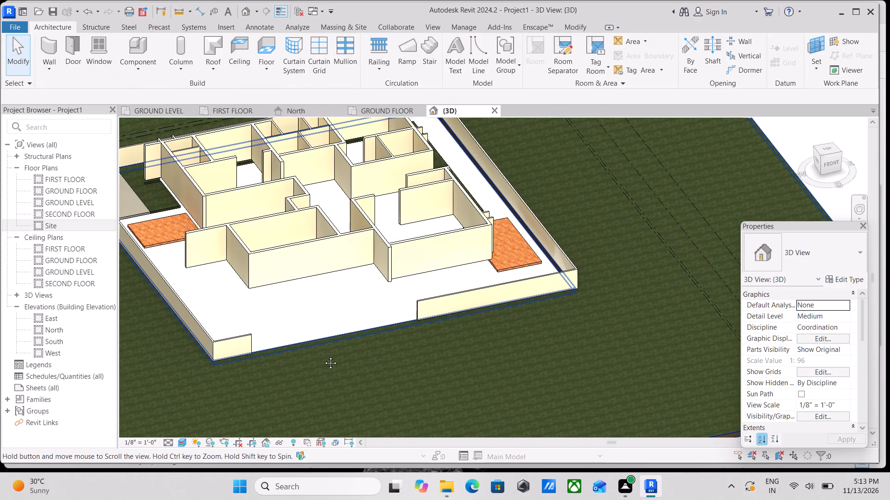
{"action": "middle_click_drag", "start_coordinate": [324, 356], "coordinate": [342, 398]}
{"action": "scroll", "coordinate": [163, 288], "scroll_direction": "up", "scroll_amount": 4}
{"action": "middle_click_drag", "start_coordinate": [160, 274], "coordinate": [182, 341]}
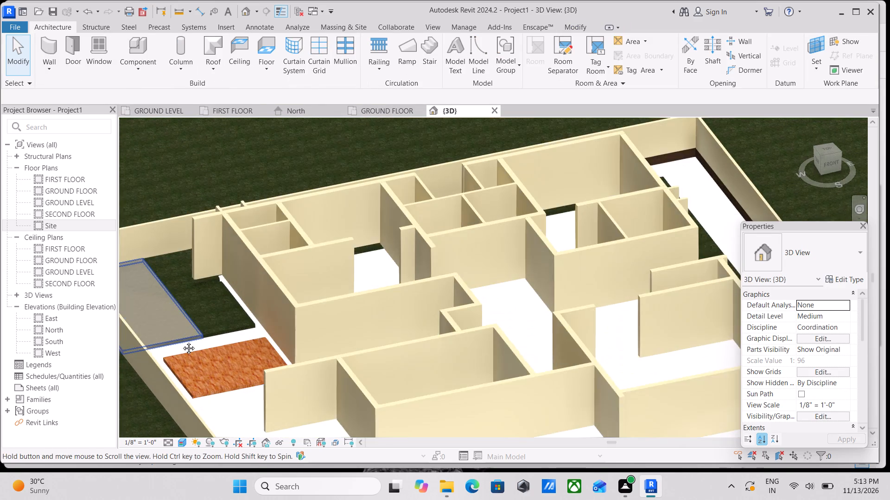
{"action": "middle_click_drag", "start_coordinate": [182, 341], "coordinate": [184, 360]}
{"action": "scroll", "coordinate": [184, 360], "scroll_direction": "up", "scroll_amount": 2}
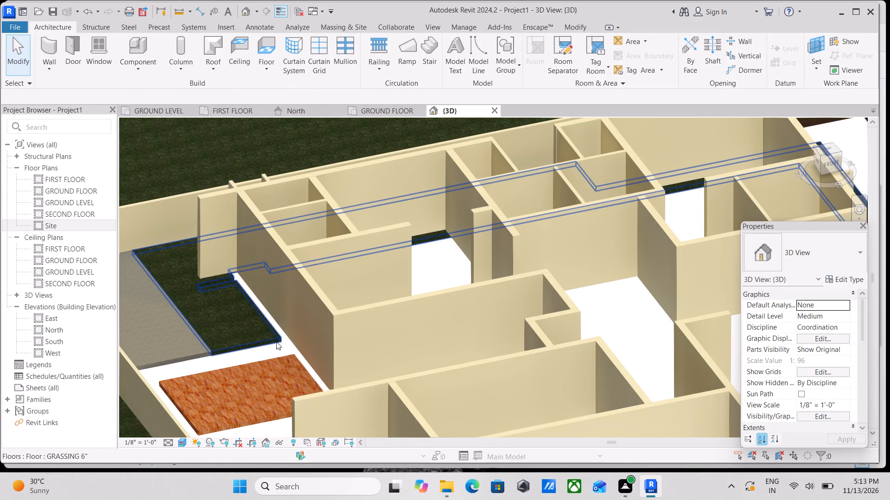
{"action": "scroll", "coordinate": [276, 342], "scroll_direction": "down", "scroll_amount": 7}
{"action": "key", "text": "Escape"}
{"action": "scroll", "coordinate": [243, 300], "scroll_direction": "up", "scroll_amount": 2}
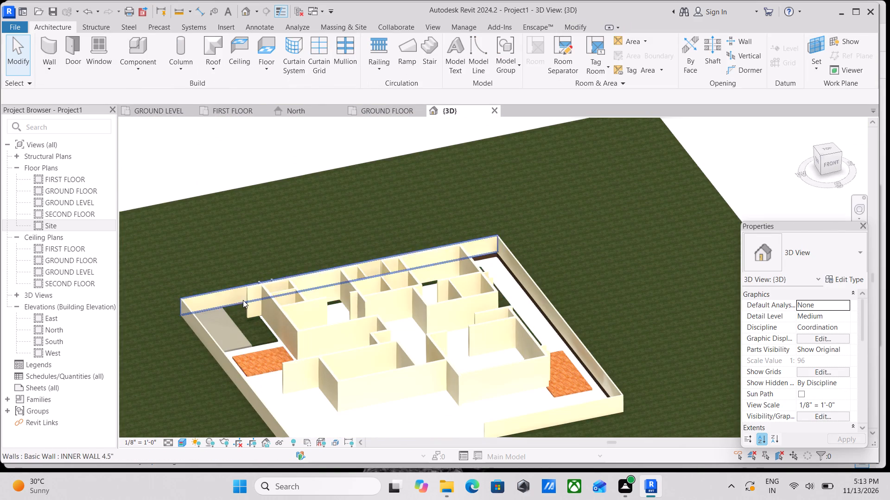
{"action": "scroll", "coordinate": [243, 300], "scroll_direction": "up", "scroll_amount": 10}
{"action": "scroll", "coordinate": [227, 346], "scroll_direction": "up", "scroll_amount": 4}
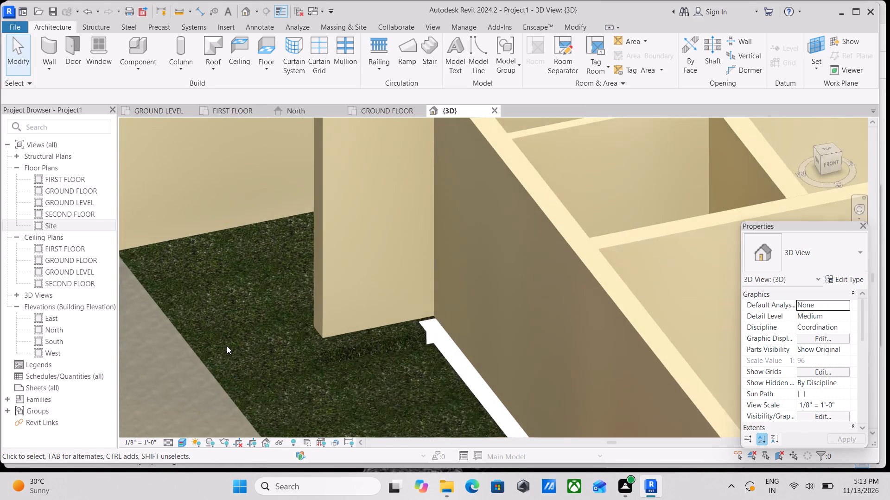
{"action": "scroll", "coordinate": [227, 346], "scroll_direction": "down", "scroll_amount": 9}
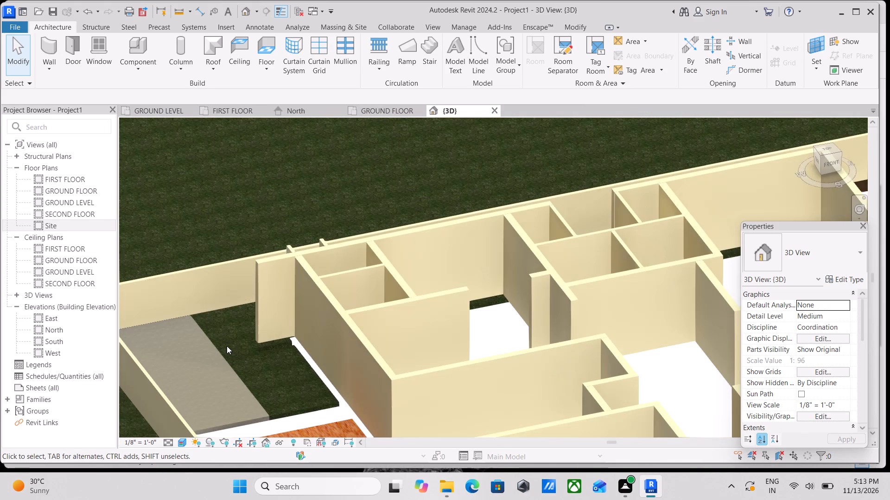
{"action": "scroll", "coordinate": [227, 346], "scroll_direction": "down", "scroll_amount": 5}
{"action": "scroll", "coordinate": [347, 362], "scroll_direction": "up", "scroll_amount": 4}
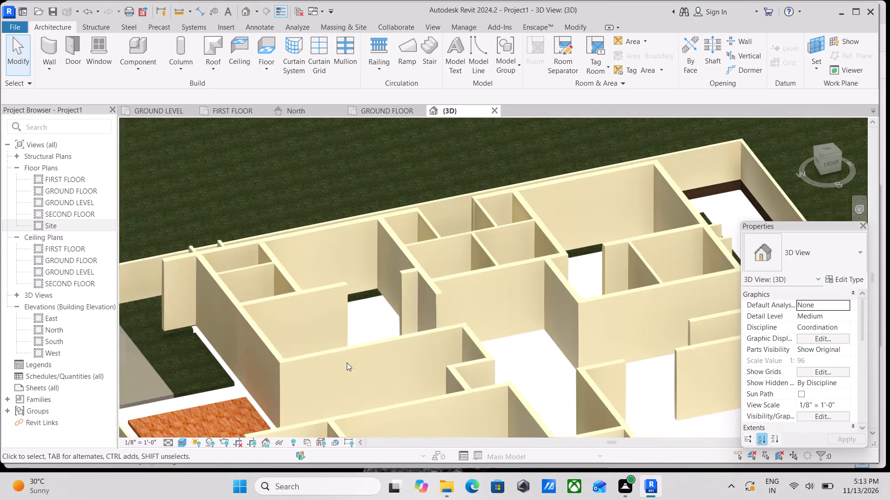
Set the {3D} view's visual style to Shaded.
{"action": "left_click", "coordinate": [186, 443]}
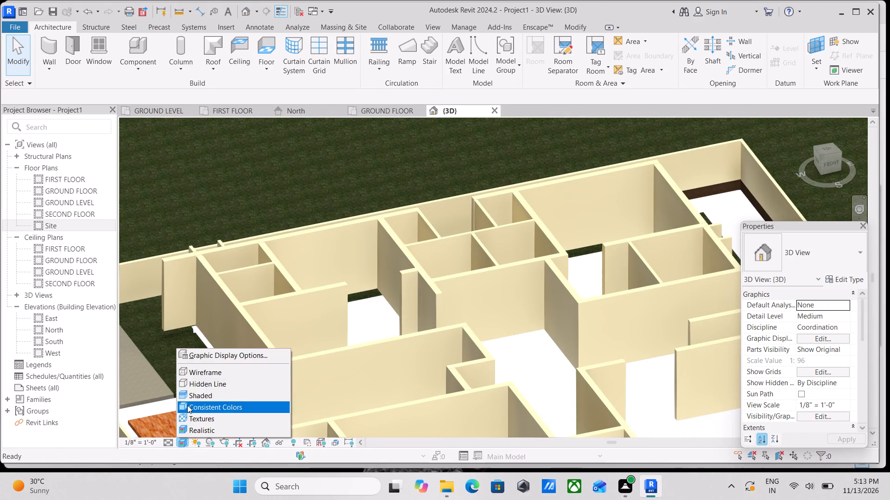
{"action": "left_click", "coordinate": [188, 396]}
{"action": "scroll", "coordinate": [188, 396], "scroll_direction": "down", "scroll_amount": 7}
{"action": "middle_click_drag", "start_coordinate": [396, 372], "coordinate": [533, 378]}
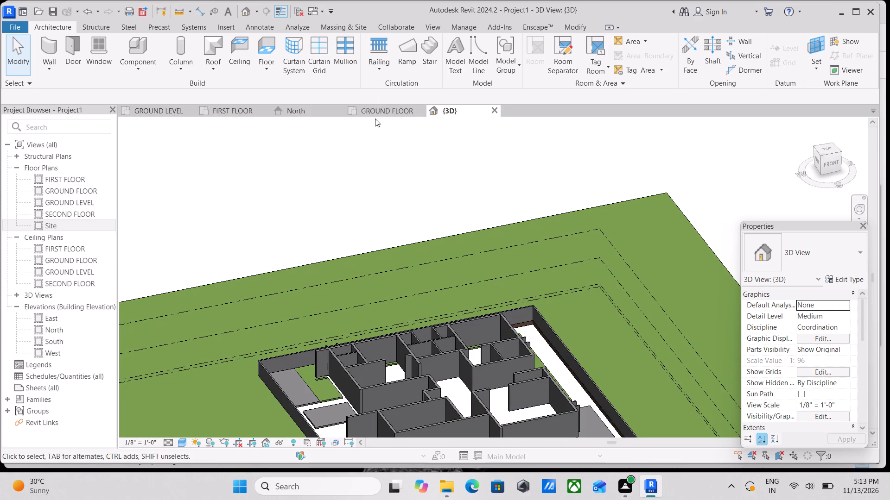
Return to the GROUND LEVEL floor plan.
{"action": "left_click", "coordinate": [168, 112]}
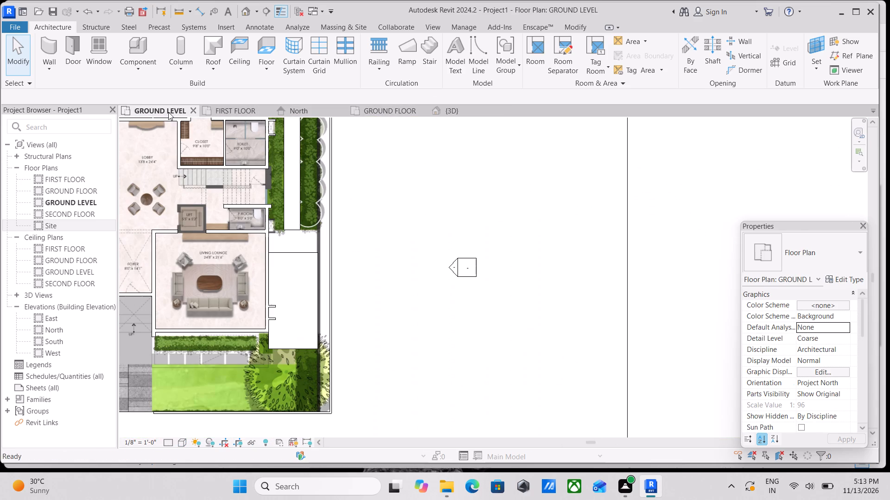
Examine the GROUND LEVEL plan around the pool, the rear corner floor and the landscape court.
{"action": "middle_click_drag", "start_coordinate": [289, 282], "coordinate": [436, 293]}
{"action": "scroll", "coordinate": [234, 319], "scroll_direction": "down", "scroll_amount": 3}
{"action": "middle_click_drag", "start_coordinate": [235, 320], "coordinate": [368, 429]}
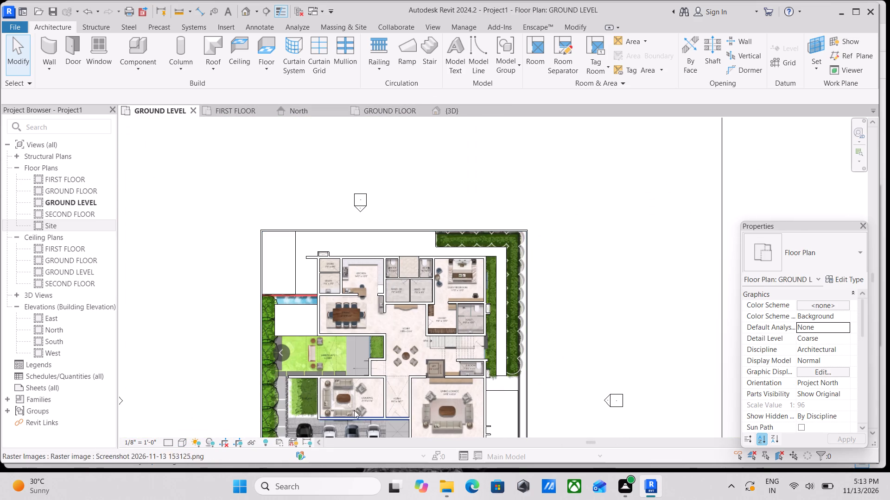
{"action": "scroll", "coordinate": [294, 295], "scroll_direction": "up", "scroll_amount": 1}
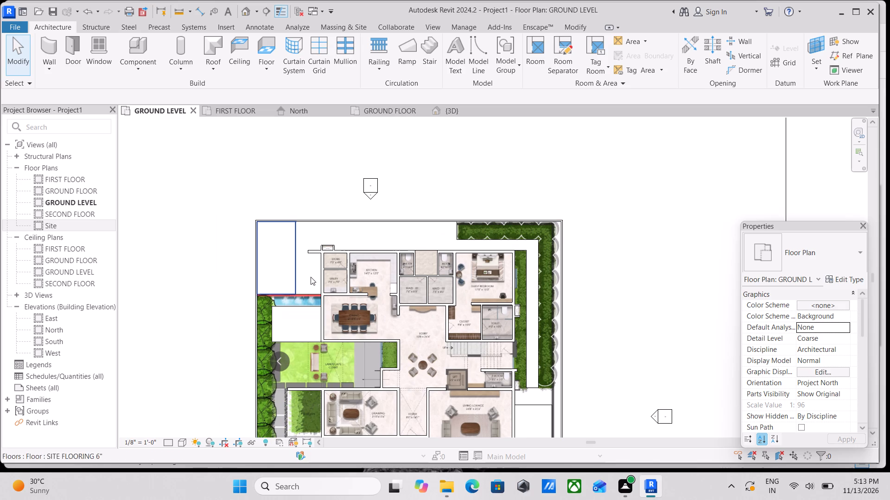
{"action": "left_click", "coordinate": [299, 275]}
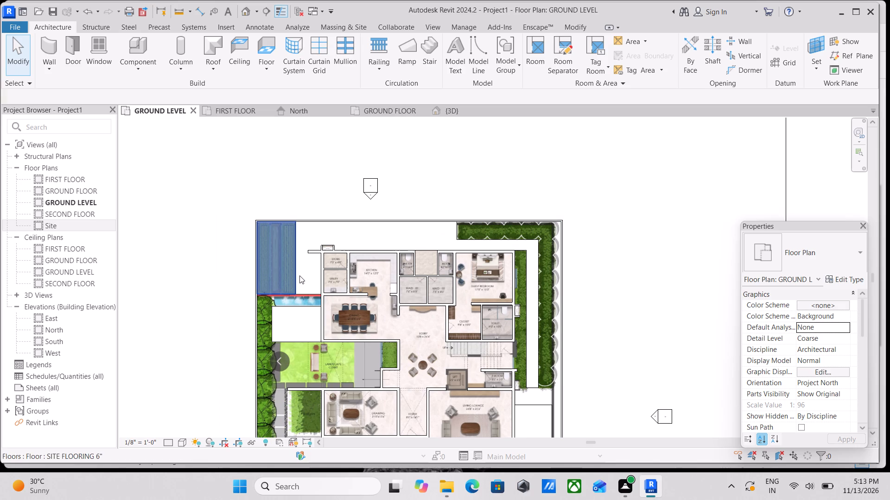
{"action": "scroll", "coordinate": [299, 275], "scroll_direction": "up", "scroll_amount": 2}
{"action": "key", "text": "Escape"}
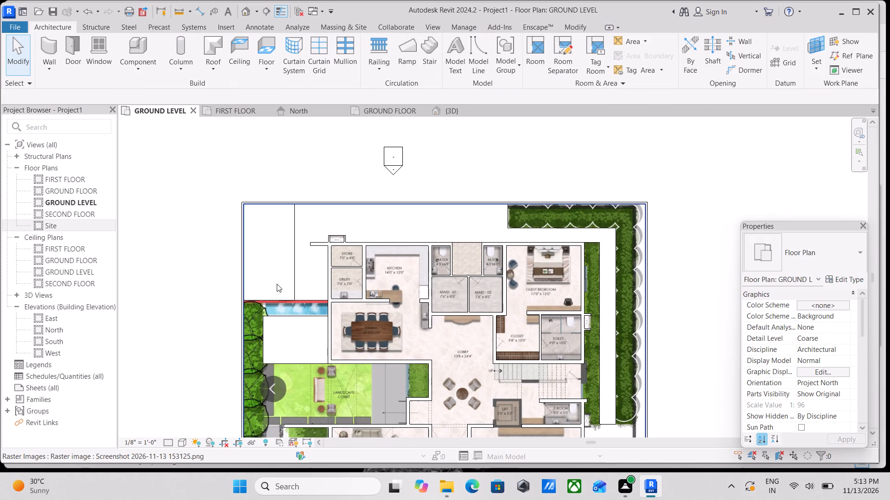
{"action": "left_click", "coordinate": [290, 292]}
{"action": "key", "text": "Escape"}
{"action": "middle_click_drag", "start_coordinate": [306, 286], "coordinate": [278, 286]}
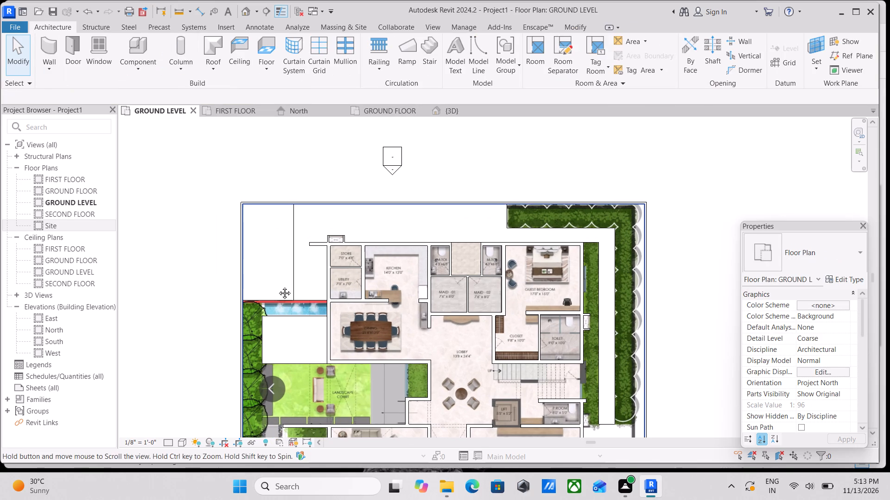
{"action": "middle_click_drag", "start_coordinate": [278, 286], "coordinate": [214, 272]}
{"action": "middle_click_drag", "start_coordinate": [226, 337], "coordinate": [226, 349]}
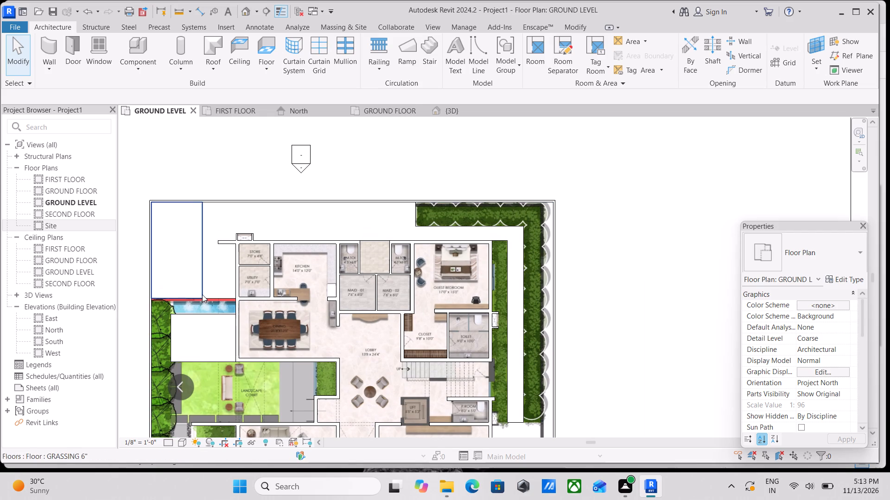
{"action": "middle_click_drag", "start_coordinate": [198, 377], "coordinate": [218, 356]}
{"action": "middle_click_drag", "start_coordinate": [343, 392], "coordinate": [319, 314]}
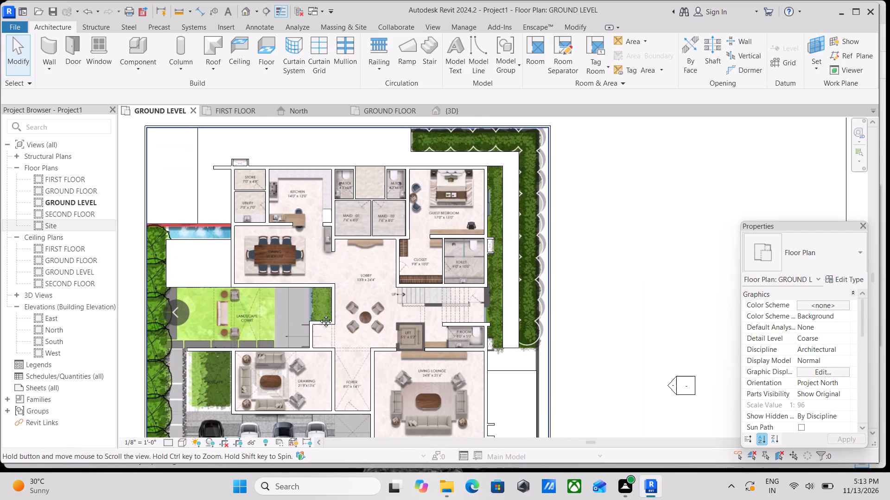
{"action": "middle_click_drag", "start_coordinate": [319, 314], "coordinate": [319, 311]}
Examine the car porch paving on the GROUND LEVEL plan, including its pebble strip and the front boundary wall.
{"action": "middle_click_drag", "start_coordinate": [295, 425], "coordinate": [310, 319]}
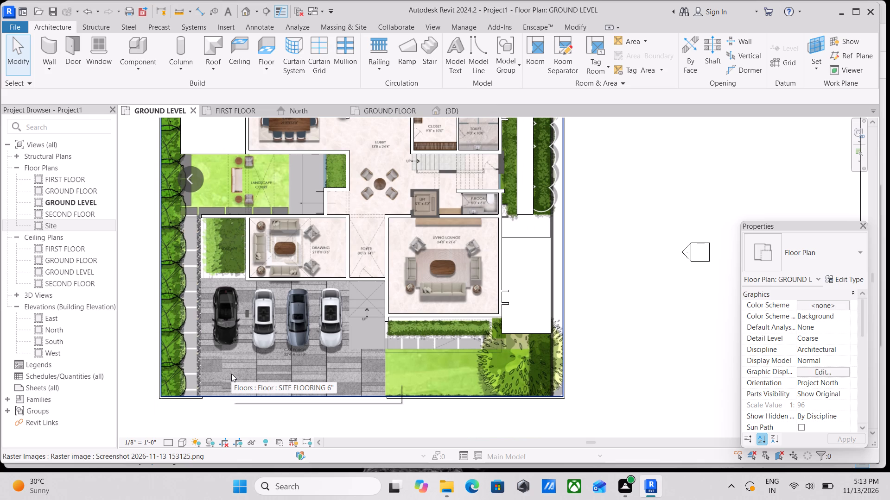
{"action": "scroll", "coordinate": [231, 374], "scroll_direction": "up", "scroll_amount": 1}
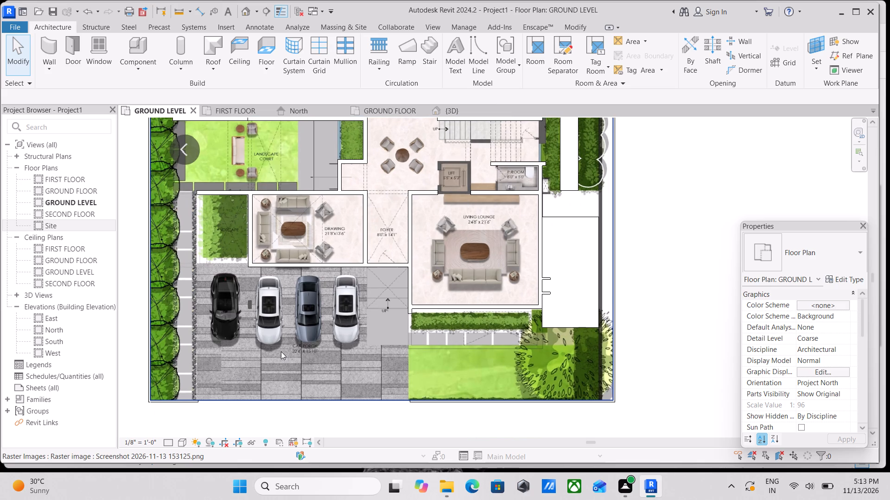
{"action": "scroll", "coordinate": [281, 351], "scroll_direction": "up", "scroll_amount": 6}
{"action": "scroll", "coordinate": [281, 351], "scroll_direction": "down", "scroll_amount": 5}
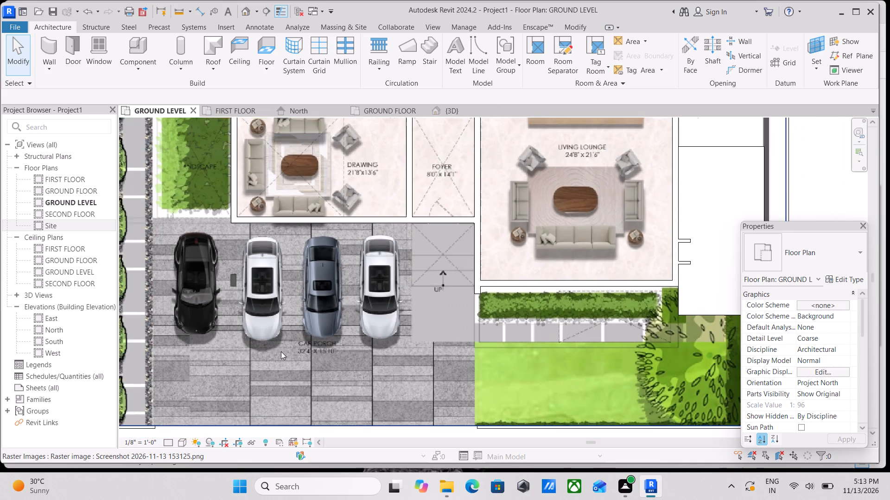
{"action": "scroll", "coordinate": [281, 351], "scroll_direction": "down", "scroll_amount": 1}
{"action": "middle_click_drag", "start_coordinate": [281, 351], "coordinate": [330, 398]}
{"action": "scroll", "coordinate": [255, 315], "scroll_direction": "up", "scroll_amount": 3}
{"action": "middle_click_drag", "start_coordinate": [255, 315], "coordinate": [264, 371]}
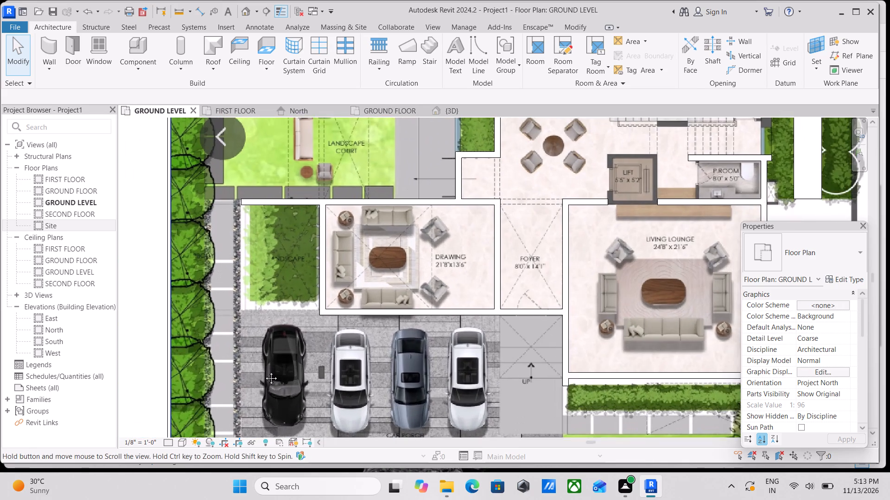
{"action": "middle_click_drag", "start_coordinate": [264, 371], "coordinate": [265, 373]}
{"action": "scroll", "coordinate": [253, 346], "scroll_direction": "down", "scroll_amount": 2}
{"action": "middle_click_drag", "start_coordinate": [243, 397], "coordinate": [266, 330]}
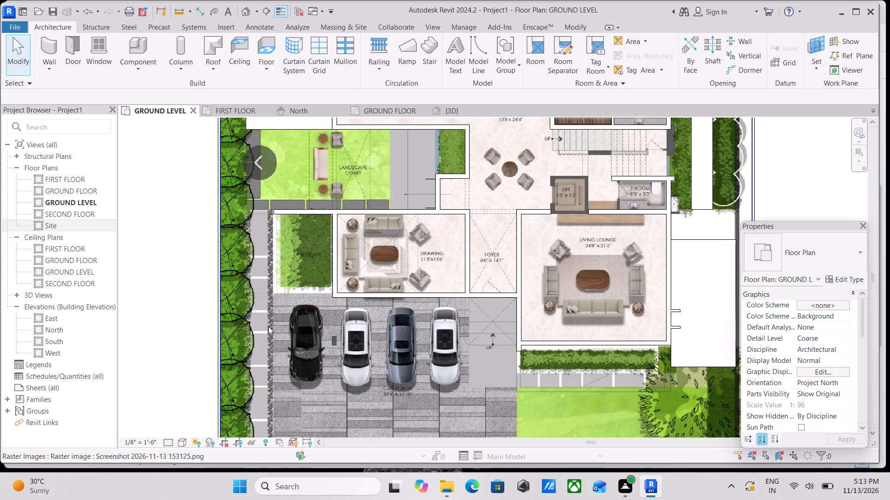
{"action": "scroll", "coordinate": [272, 336], "scroll_direction": "down", "scroll_amount": 4}
{"action": "middle_click_drag", "start_coordinate": [268, 351], "coordinate": [274, 396]}
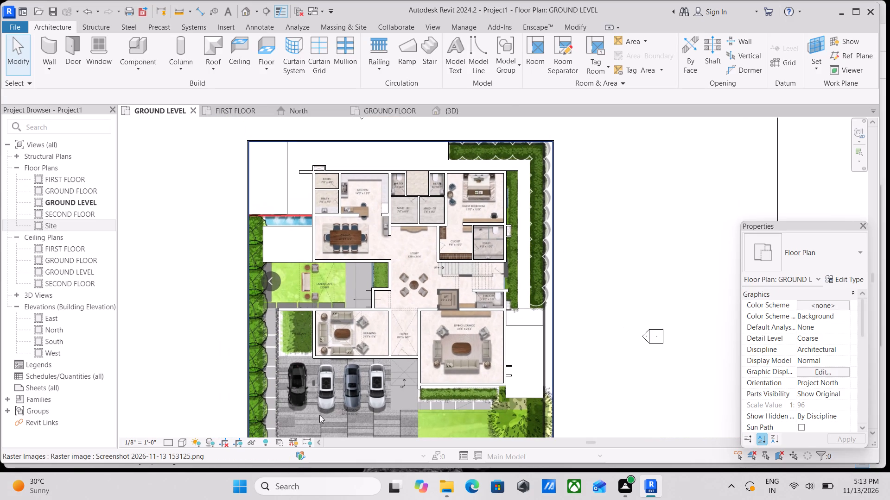
{"action": "middle_click_drag", "start_coordinate": [454, 452], "coordinate": [324, 396]}
{"action": "scroll", "coordinate": [470, 393], "scroll_direction": "down", "scroll_amount": 2}
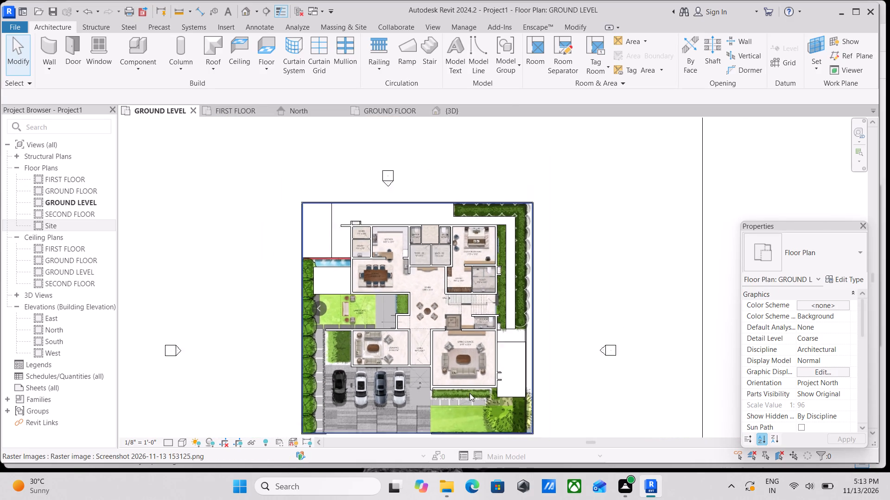
{"action": "middle_click_drag", "start_coordinate": [497, 410], "coordinate": [360, 380]}
{"action": "scroll", "coordinate": [262, 384], "scroll_direction": "up", "scroll_amount": 2}
{"action": "middle_click_drag", "start_coordinate": [254, 426], "coordinate": [277, 382]}
{"action": "scroll", "coordinate": [149, 361], "scroll_direction": "up", "scroll_amount": 4}
{"action": "scroll", "coordinate": [210, 366], "scroll_direction": "up", "scroll_amount": 3}
{"action": "middle_click_drag", "start_coordinate": [211, 366], "coordinate": [234, 401]}
{"action": "scroll", "coordinate": [234, 401], "scroll_direction": "up", "scroll_amount": 9}
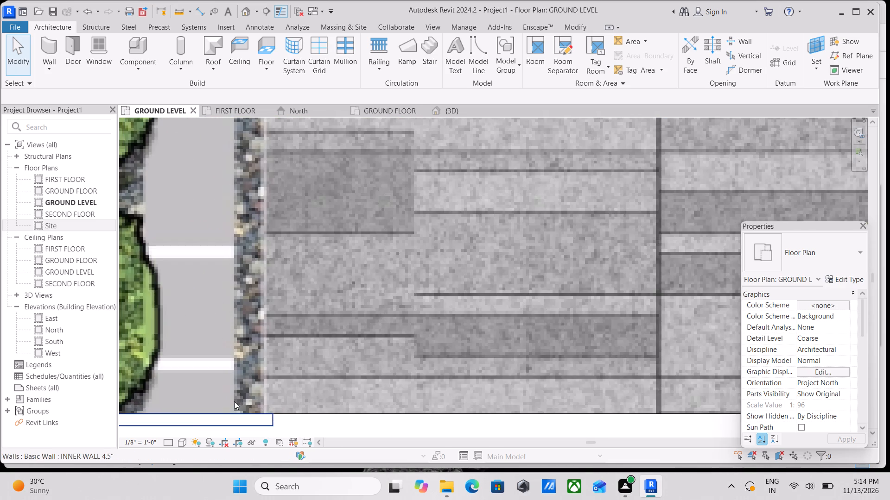
{"action": "scroll", "coordinate": [234, 401], "scroll_direction": "up", "scroll_amount": 4}
{"action": "scroll", "coordinate": [234, 401], "scroll_direction": "down", "scroll_amount": 17}
{"action": "middle_click_drag", "start_coordinate": [254, 412], "coordinate": [244, 438]}
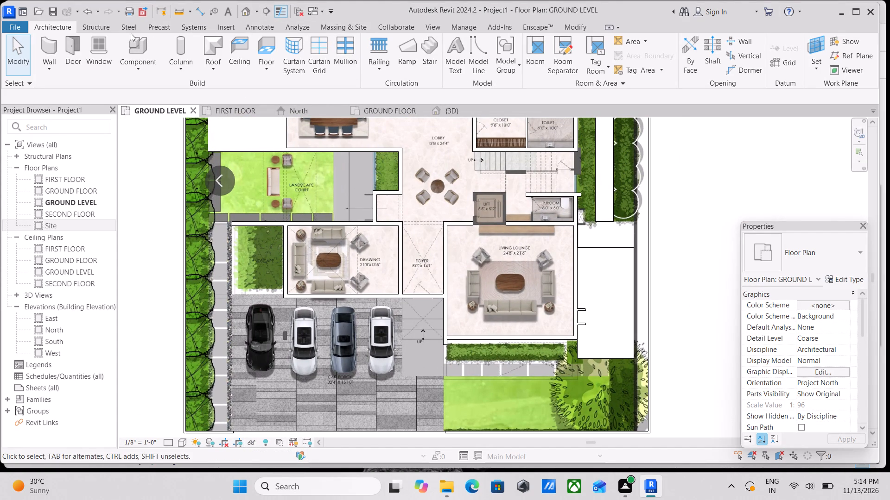
Start an architectural floor on GROUND LEVEL using the SITE FLOORING 6" type.
{"action": "left_click", "coordinate": [275, 68]}
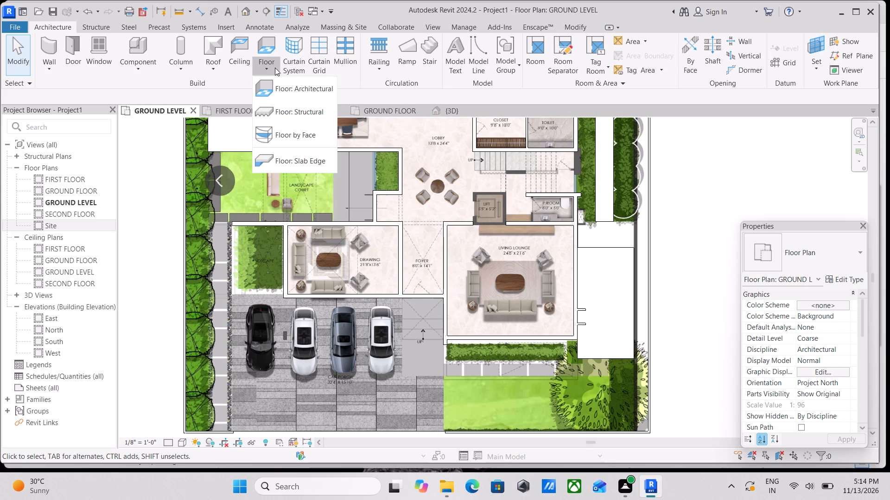
{"action": "left_click", "coordinate": [285, 89]}
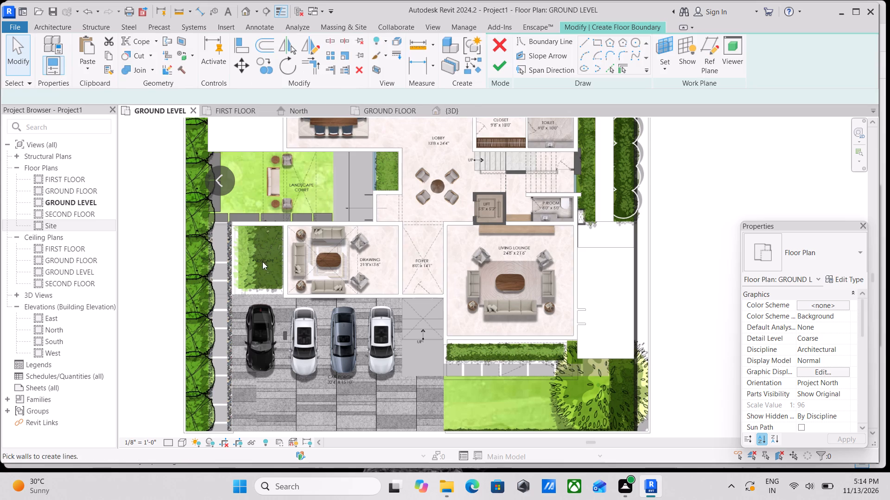
{"action": "scroll", "coordinate": [294, 263], "scroll_direction": "down", "scroll_amount": 4}
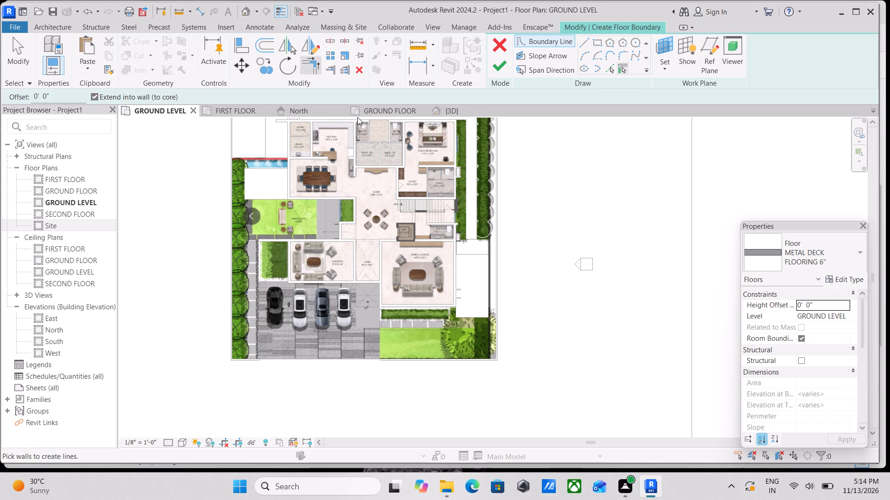
{"action": "left_click", "coordinate": [855, 257]}
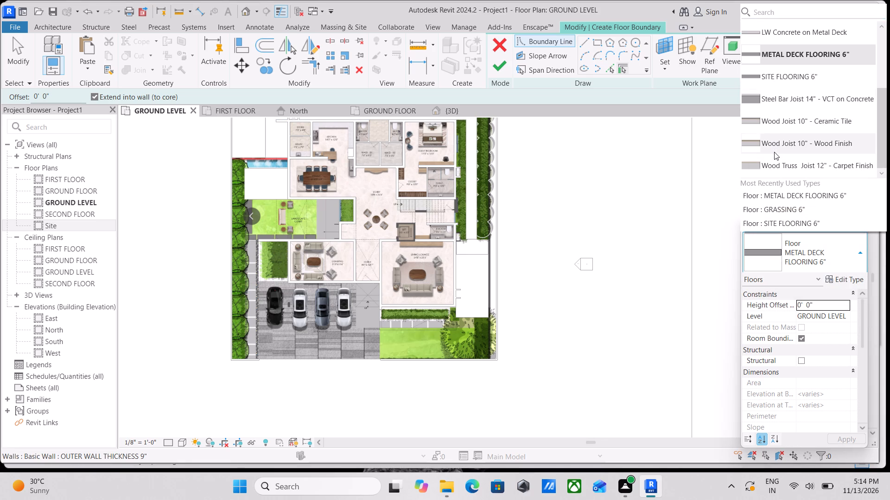
{"action": "scroll", "coordinate": [788, 162], "scroll_direction": "down", "scroll_amount": 2}
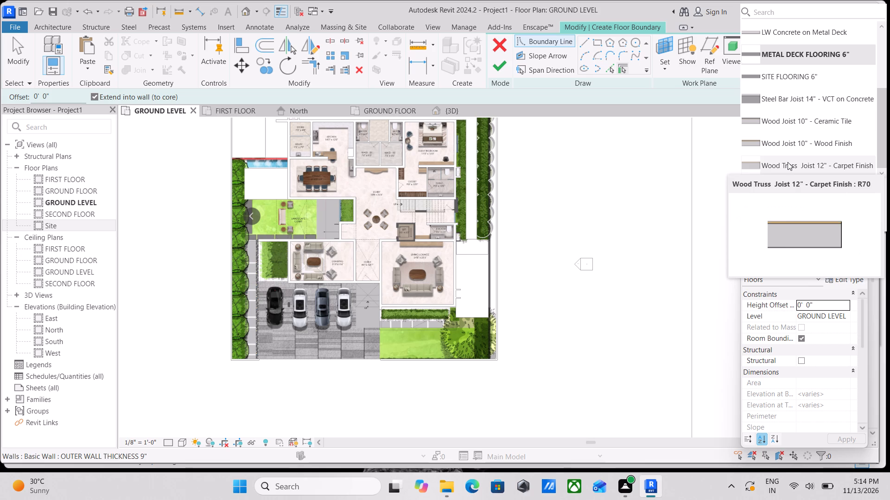
{"action": "scroll", "coordinate": [788, 162], "scroll_direction": "up", "scroll_amount": 4}
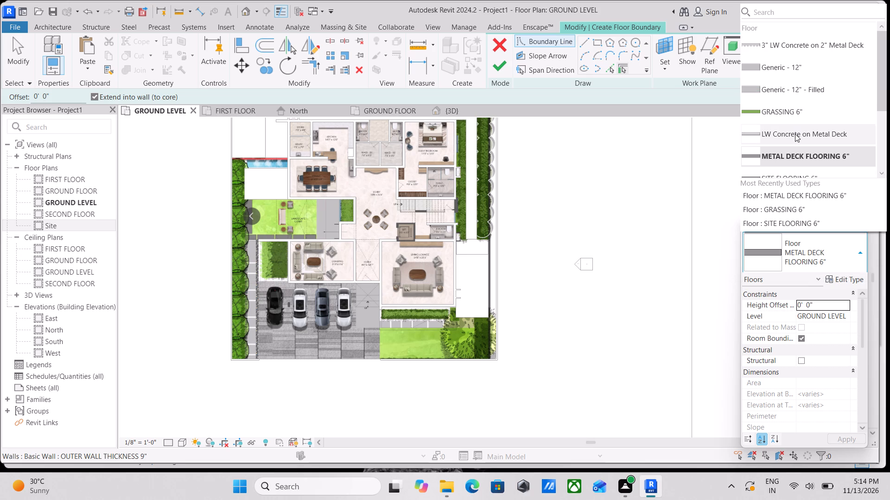
{"action": "scroll", "coordinate": [795, 134], "scroll_direction": "up", "scroll_amount": 3}
{"action": "scroll", "coordinate": [795, 134], "scroll_direction": "down", "scroll_amount": 3}
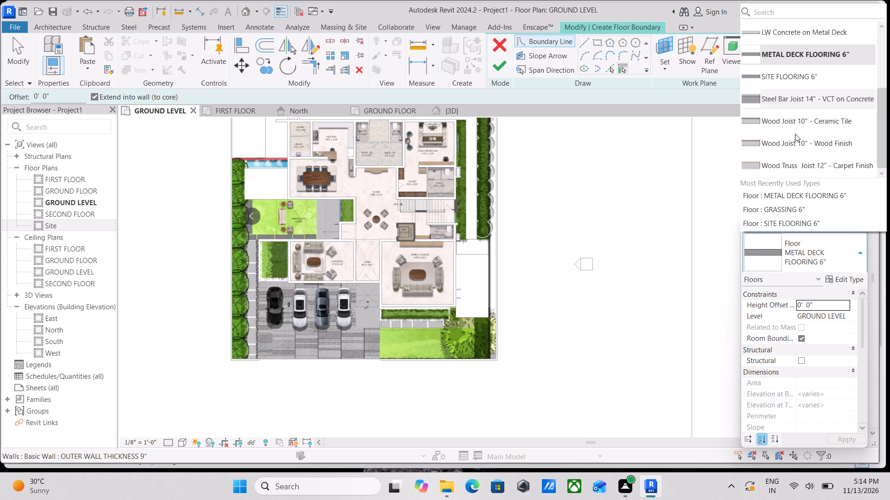
{"action": "scroll", "coordinate": [786, 162], "scroll_direction": "down", "scroll_amount": 2}
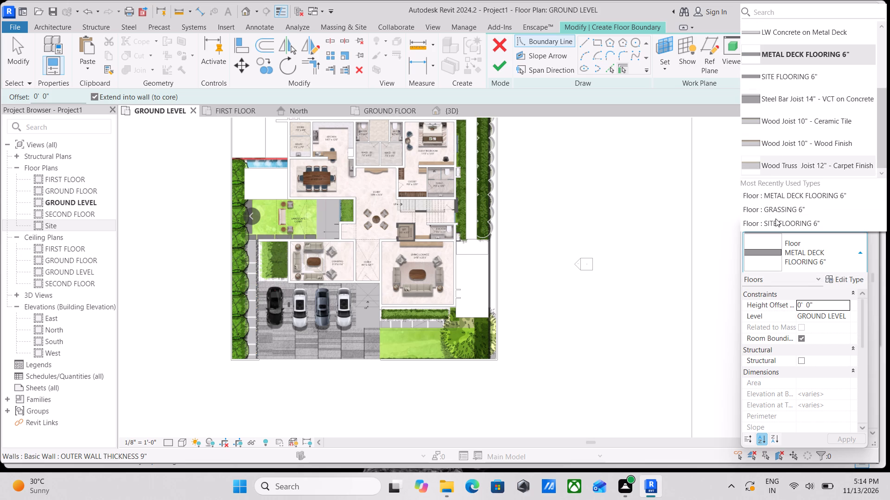
{"action": "left_click", "coordinate": [784, 220]}
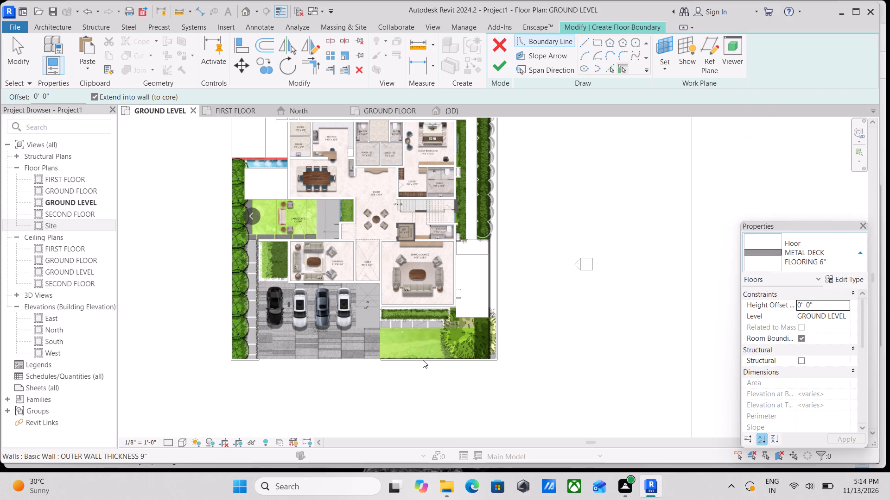
Examine the car porch paving, the foyer entrance steps and the adjoining lawn edge on the GROUND LEVEL plan.
{"action": "scroll", "coordinate": [261, 291], "scroll_direction": "up", "scroll_amount": 4}
{"action": "middle_click_drag", "start_coordinate": [261, 291], "coordinate": [260, 344]}
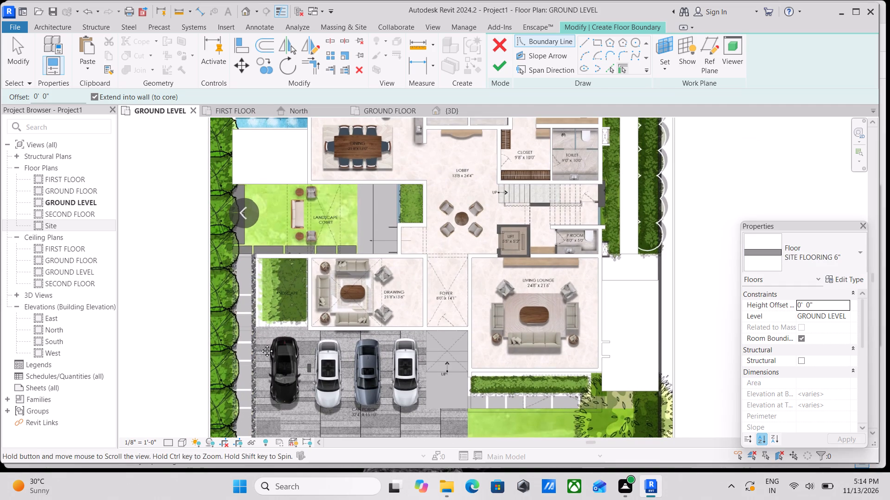
{"action": "middle_click_drag", "start_coordinate": [260, 344], "coordinate": [246, 313]}
{"action": "scroll", "coordinate": [265, 259], "scroll_direction": "up", "scroll_amount": 2}
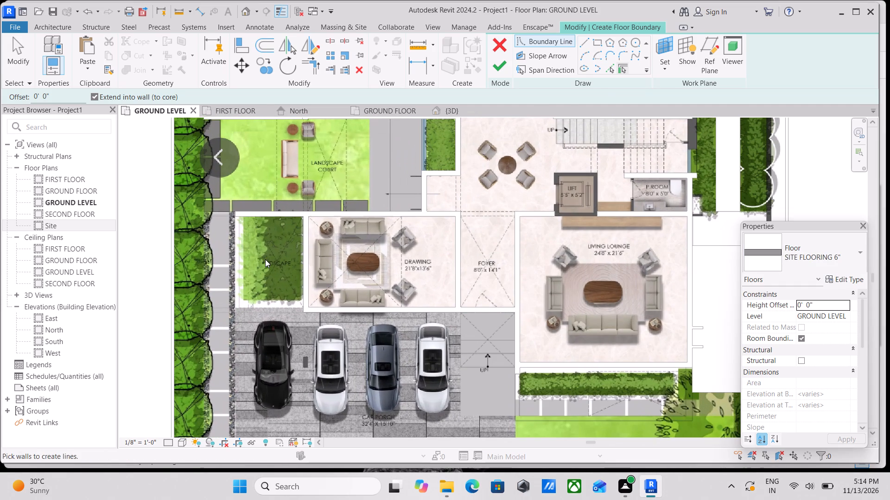
{"action": "scroll", "coordinate": [484, 234], "scroll_direction": "down", "scroll_amount": 1}
{"action": "middle_click_drag", "start_coordinate": [484, 234], "coordinate": [428, 196]}
{"action": "middle_click_drag", "start_coordinate": [436, 310], "coordinate": [437, 255]}
{"action": "scroll", "coordinate": [437, 255], "scroll_direction": "up", "scroll_amount": 1}
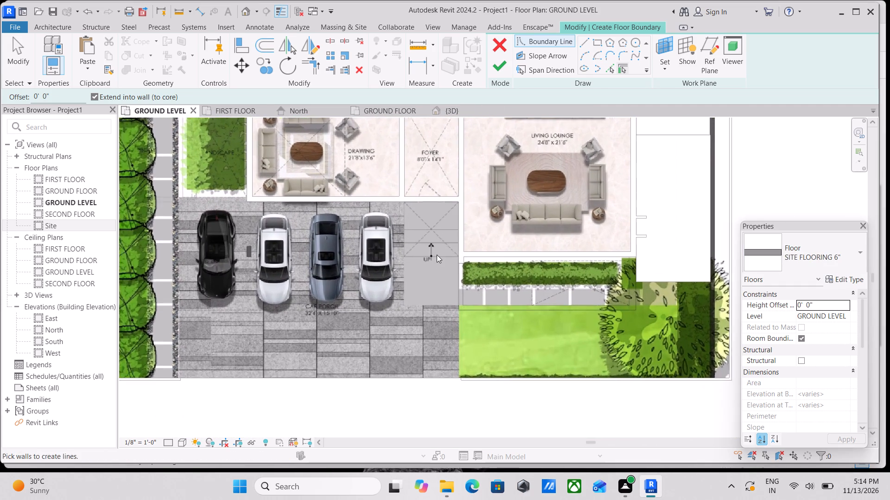
{"action": "scroll", "coordinate": [437, 255], "scroll_direction": "up", "scroll_amount": 1}
{"action": "middle_click_drag", "start_coordinate": [393, 253], "coordinate": [426, 292]}
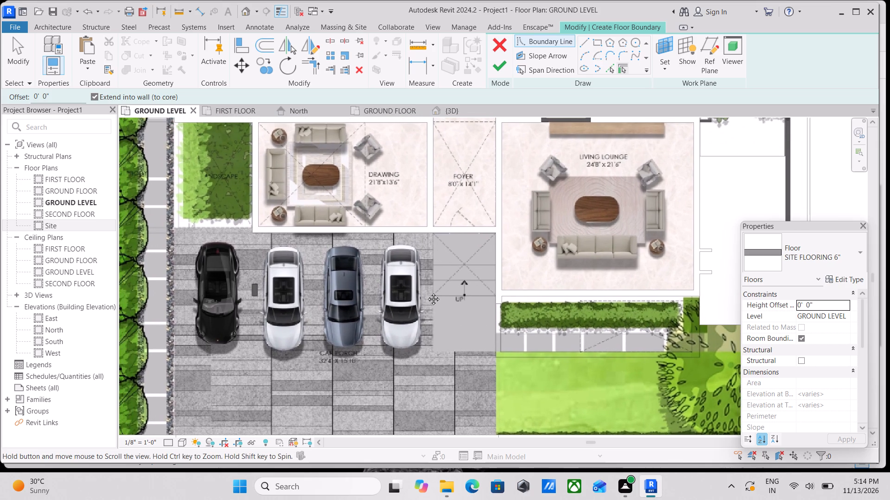
{"action": "middle_click_drag", "start_coordinate": [426, 292], "coordinate": [483, 247]}
{"action": "scroll", "coordinate": [393, 360], "scroll_direction": "up", "scroll_amount": 9}
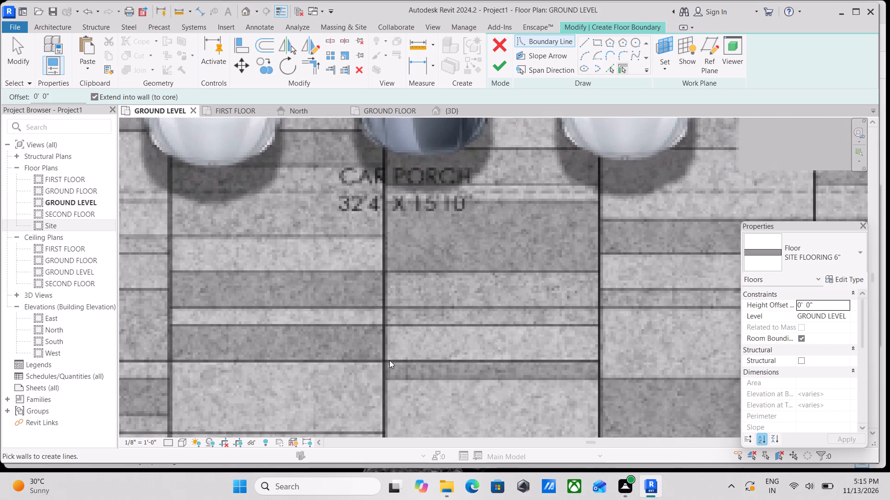
{"action": "scroll", "coordinate": [389, 360], "scroll_direction": "down", "scroll_amount": 9}
{"action": "middle_click_drag", "start_coordinate": [389, 360], "coordinate": [389, 380]}
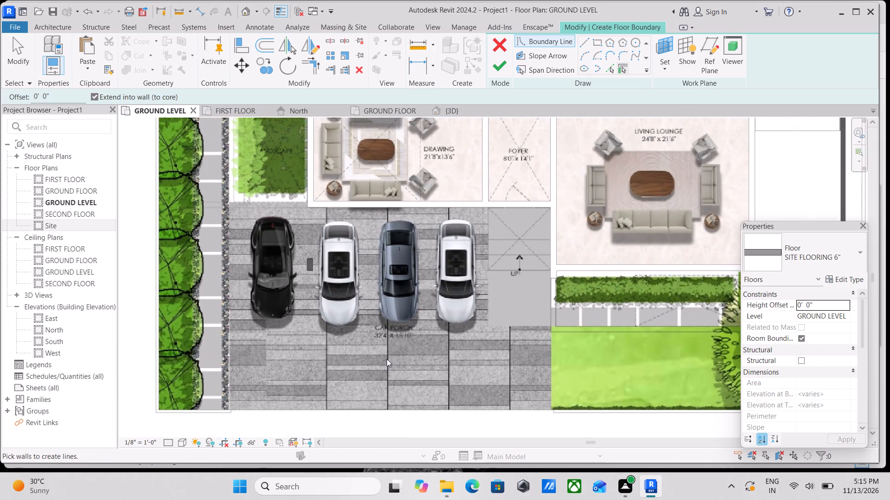
{"action": "middle_click_drag", "start_coordinate": [298, 332], "coordinate": [297, 327]}
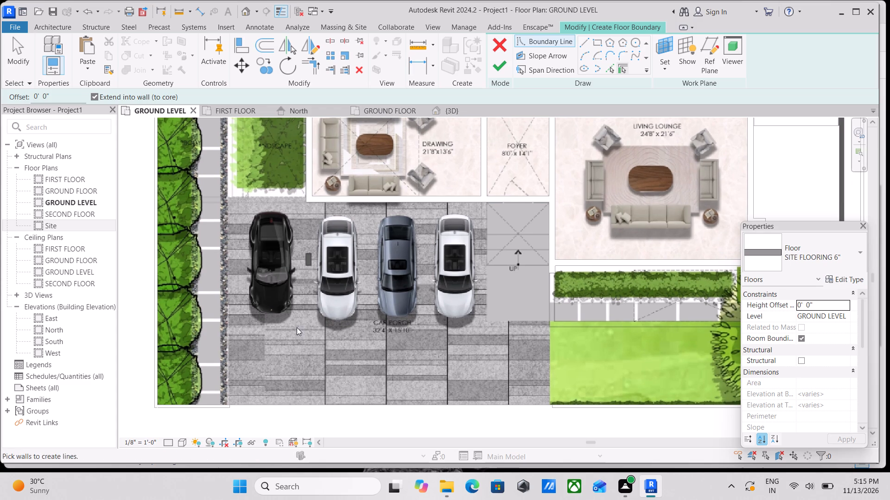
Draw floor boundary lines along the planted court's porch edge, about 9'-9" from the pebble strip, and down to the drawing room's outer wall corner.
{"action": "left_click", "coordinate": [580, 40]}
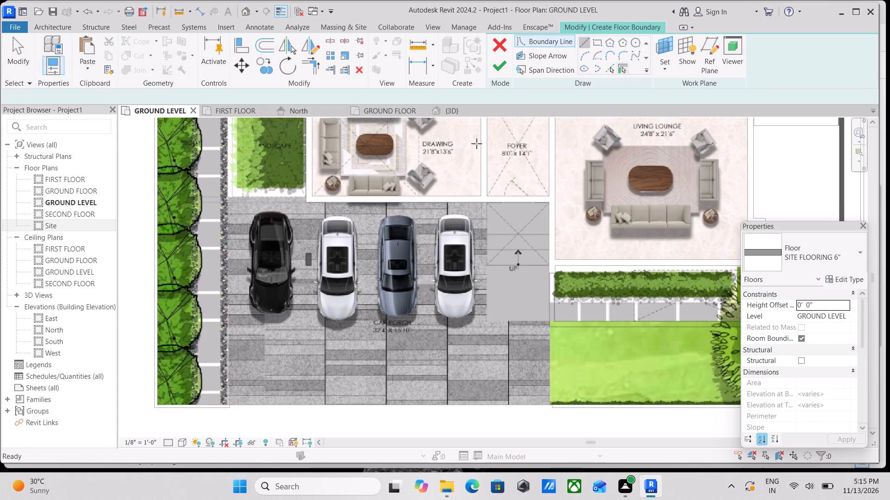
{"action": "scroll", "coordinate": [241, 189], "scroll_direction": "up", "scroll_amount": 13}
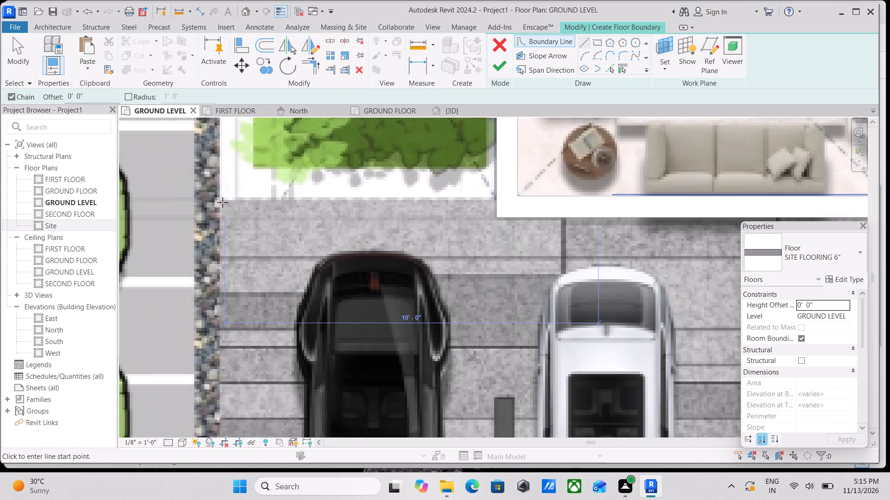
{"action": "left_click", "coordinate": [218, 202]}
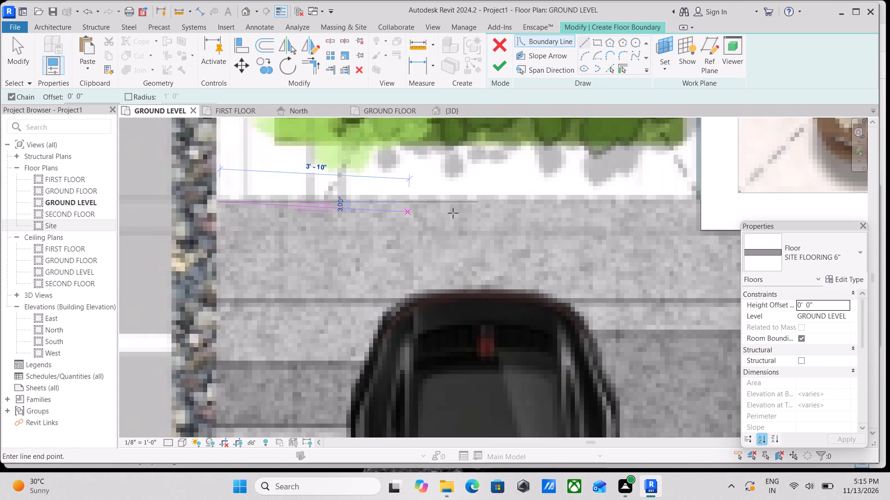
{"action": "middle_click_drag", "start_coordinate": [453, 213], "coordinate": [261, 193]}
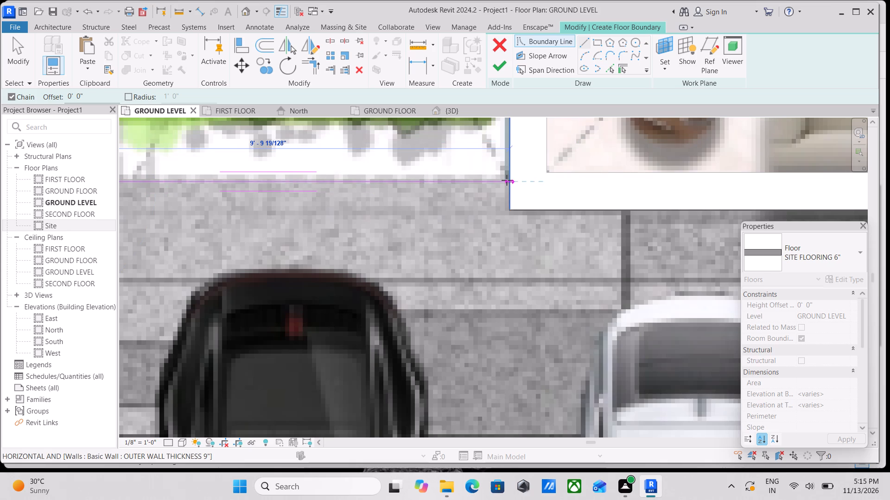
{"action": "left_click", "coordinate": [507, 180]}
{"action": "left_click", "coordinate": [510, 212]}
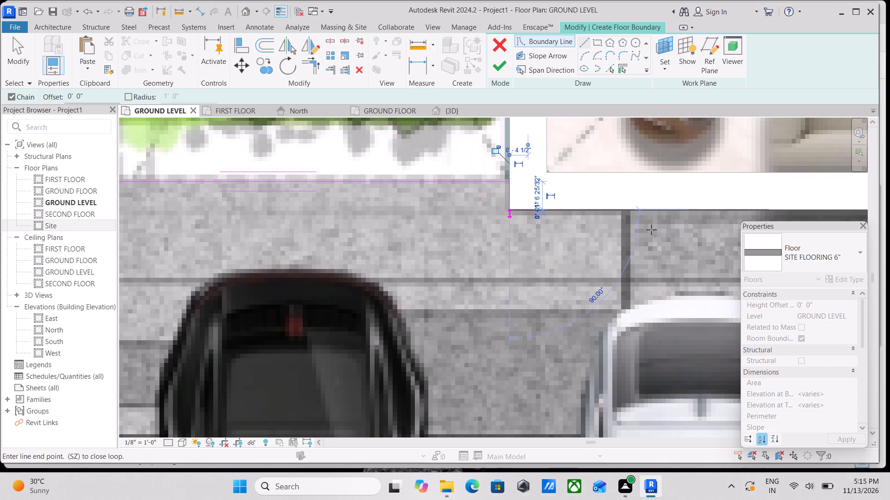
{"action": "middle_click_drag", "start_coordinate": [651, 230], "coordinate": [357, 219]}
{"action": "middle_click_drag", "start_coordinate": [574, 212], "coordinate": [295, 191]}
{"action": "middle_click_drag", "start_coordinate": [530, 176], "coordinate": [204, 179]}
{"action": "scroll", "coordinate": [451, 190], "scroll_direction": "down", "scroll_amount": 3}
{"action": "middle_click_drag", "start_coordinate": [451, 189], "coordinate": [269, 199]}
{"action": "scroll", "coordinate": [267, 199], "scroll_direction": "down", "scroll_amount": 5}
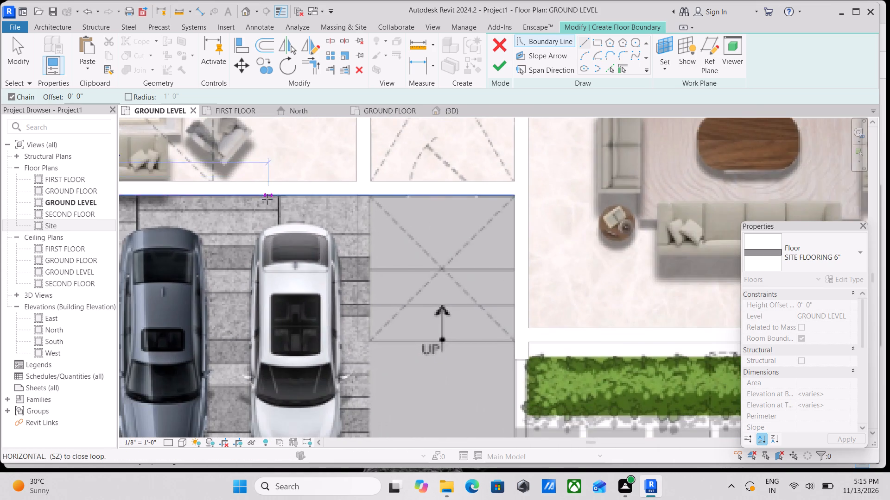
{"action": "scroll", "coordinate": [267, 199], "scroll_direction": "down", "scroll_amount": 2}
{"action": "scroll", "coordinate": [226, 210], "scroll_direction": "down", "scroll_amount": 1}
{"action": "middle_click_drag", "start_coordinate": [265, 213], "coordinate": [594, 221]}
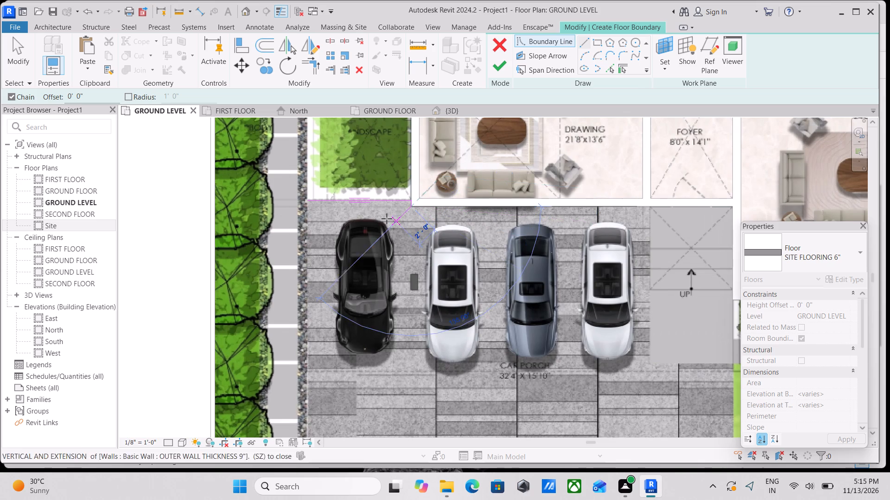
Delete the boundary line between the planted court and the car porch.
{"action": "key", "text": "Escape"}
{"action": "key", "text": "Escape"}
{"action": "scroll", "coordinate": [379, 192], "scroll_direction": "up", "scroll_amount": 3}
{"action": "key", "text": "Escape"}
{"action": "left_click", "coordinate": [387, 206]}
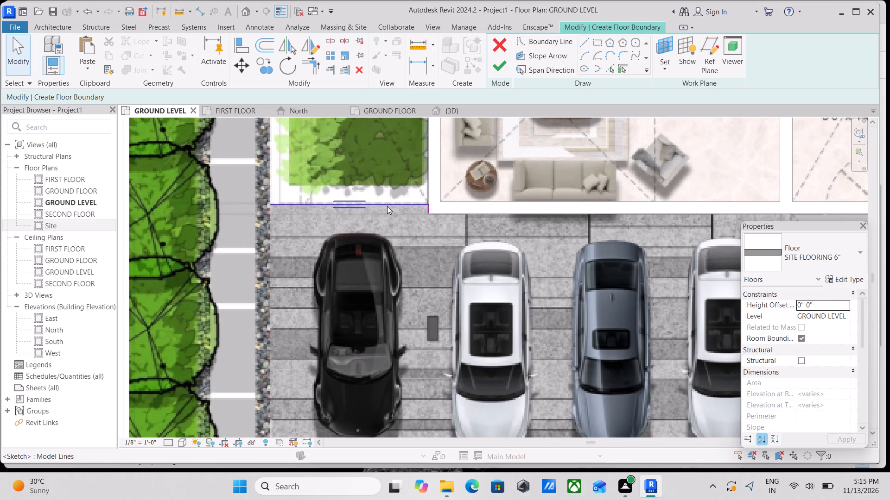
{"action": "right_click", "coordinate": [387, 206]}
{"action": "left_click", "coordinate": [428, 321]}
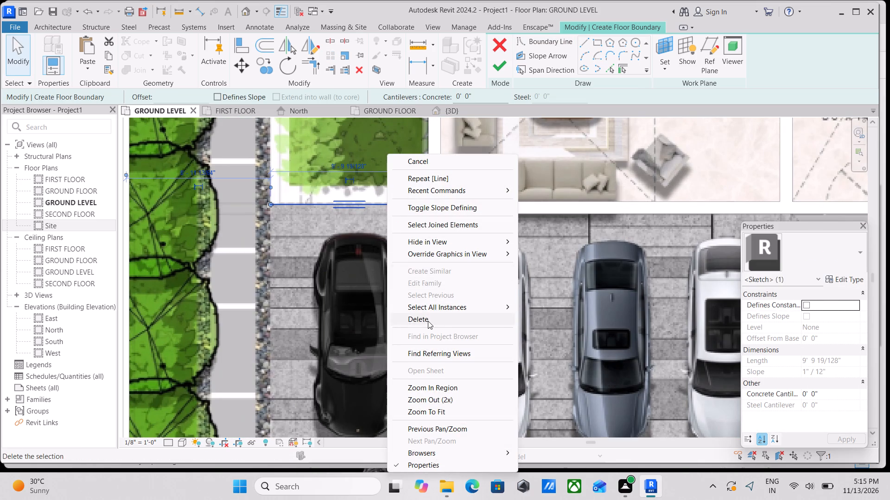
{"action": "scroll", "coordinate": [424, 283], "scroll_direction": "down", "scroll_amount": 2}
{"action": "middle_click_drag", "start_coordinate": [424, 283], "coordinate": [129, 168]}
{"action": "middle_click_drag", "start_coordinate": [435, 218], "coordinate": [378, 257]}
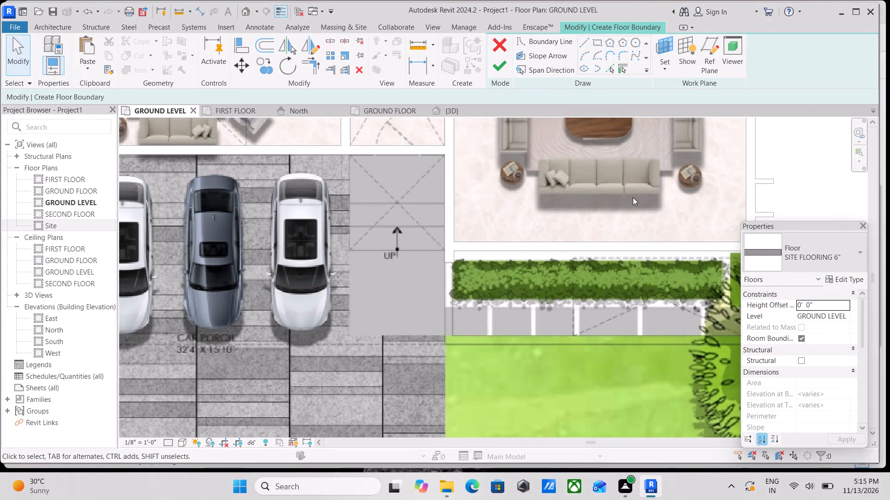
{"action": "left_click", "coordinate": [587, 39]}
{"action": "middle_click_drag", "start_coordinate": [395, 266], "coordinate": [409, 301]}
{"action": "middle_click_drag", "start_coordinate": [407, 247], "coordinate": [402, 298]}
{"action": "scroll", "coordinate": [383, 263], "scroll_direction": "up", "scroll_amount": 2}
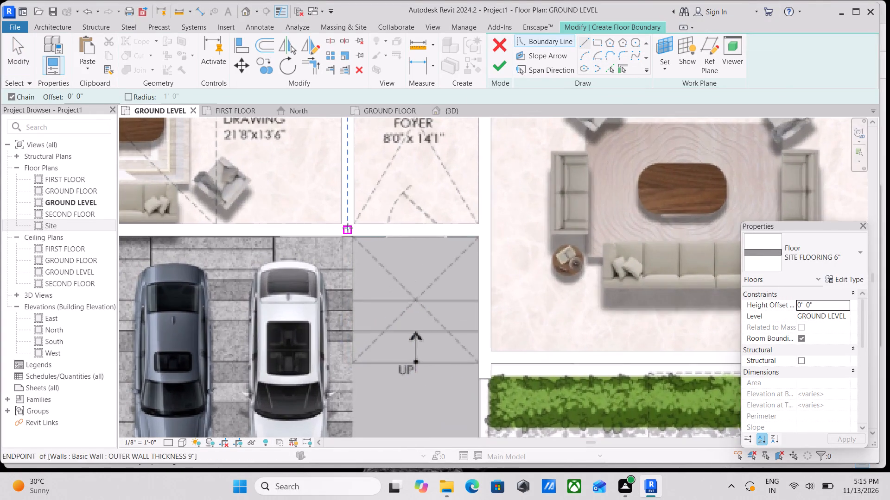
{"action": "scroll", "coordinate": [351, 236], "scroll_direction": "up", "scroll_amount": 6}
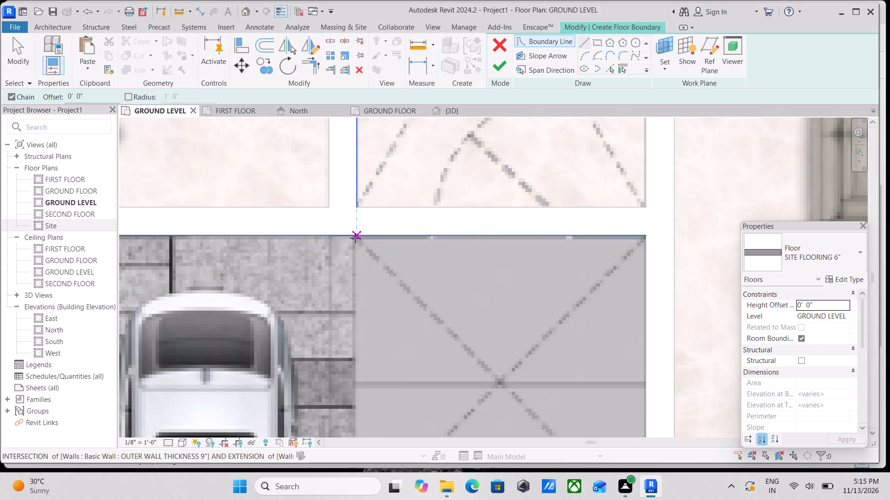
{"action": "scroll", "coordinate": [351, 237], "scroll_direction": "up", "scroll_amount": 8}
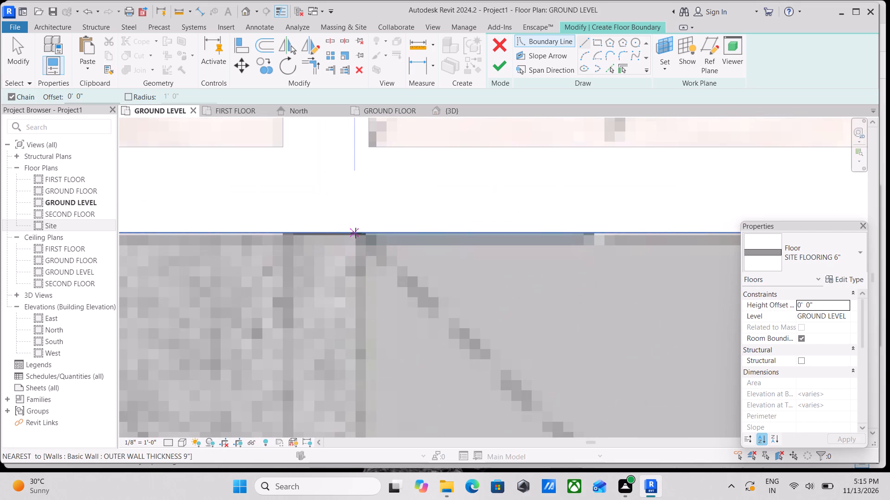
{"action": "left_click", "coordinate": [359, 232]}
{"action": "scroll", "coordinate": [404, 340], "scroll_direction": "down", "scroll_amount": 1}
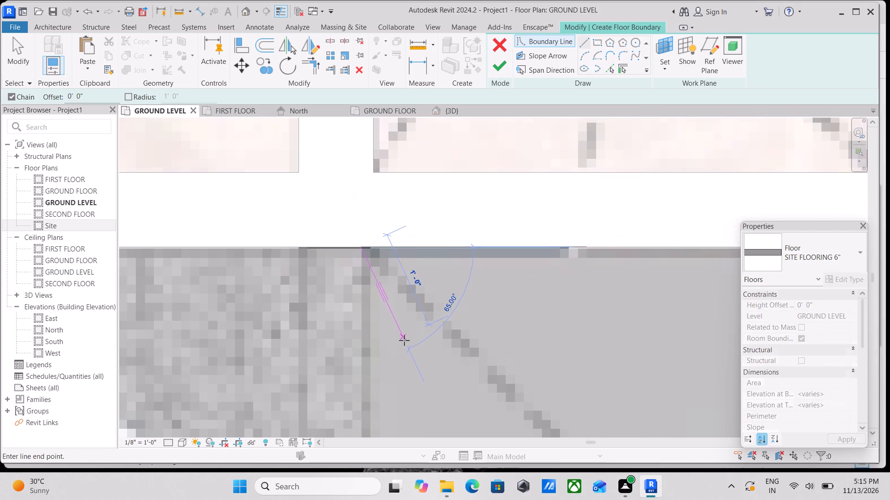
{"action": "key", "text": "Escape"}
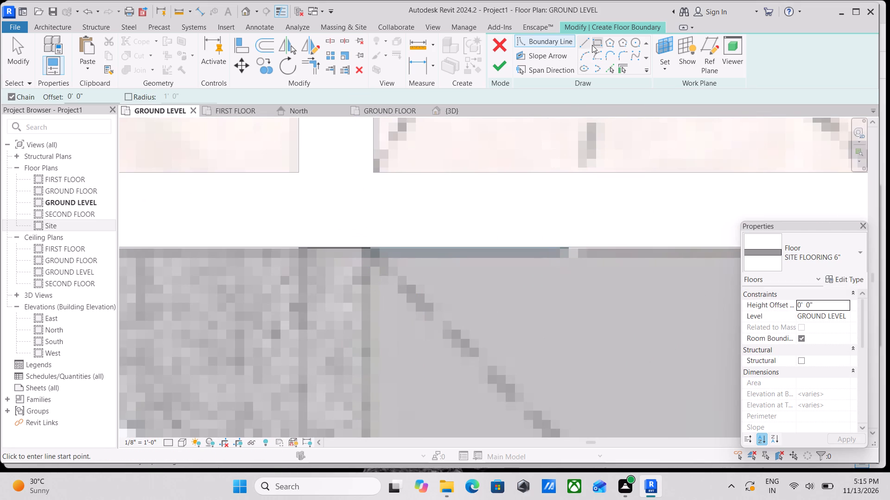
Sketch a rectangular floor boundary about 7'-10" by 14'-10" over the entrance steps, from the porch-side foyer wall to the lawn corner.
{"action": "left_click", "coordinate": [593, 44]}
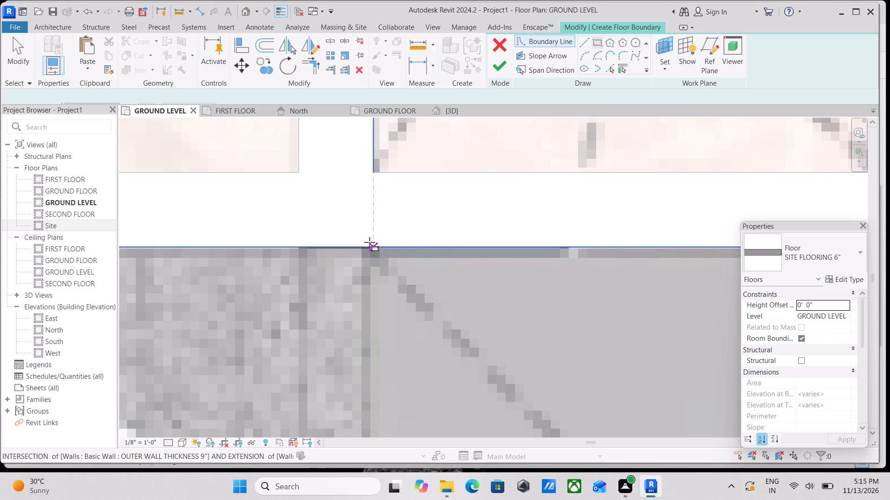
{"action": "left_click", "coordinate": [364, 245]}
{"action": "scroll", "coordinate": [442, 351], "scroll_direction": "down", "scroll_amount": 1}
{"action": "middle_click_drag", "start_coordinate": [442, 351], "coordinate": [410, 191]}
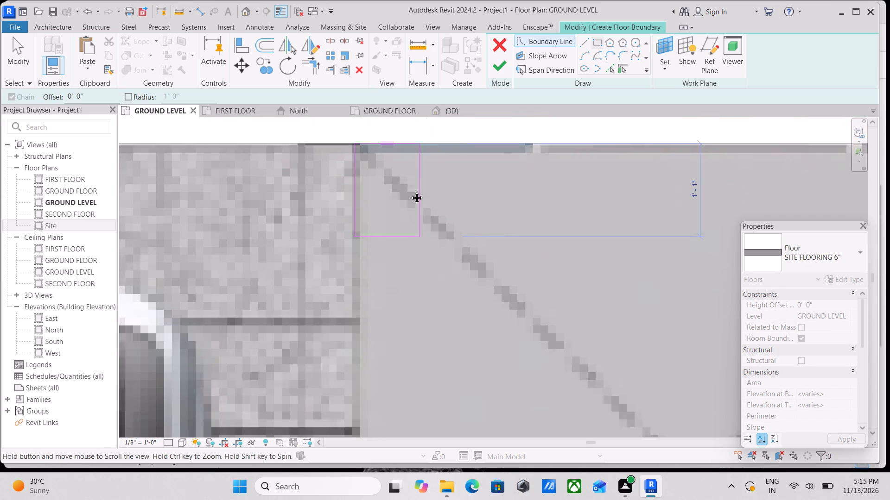
{"action": "middle_click_drag", "start_coordinate": [410, 191], "coordinate": [409, 185]}
{"action": "scroll", "coordinate": [509, 352], "scroll_direction": "down", "scroll_amount": 2}
{"action": "middle_click_drag", "start_coordinate": [509, 352], "coordinate": [455, 183]}
{"action": "scroll", "coordinate": [502, 317], "scroll_direction": "down", "scroll_amount": 4}
{"action": "middle_click_drag", "start_coordinate": [502, 317], "coordinate": [429, 147]}
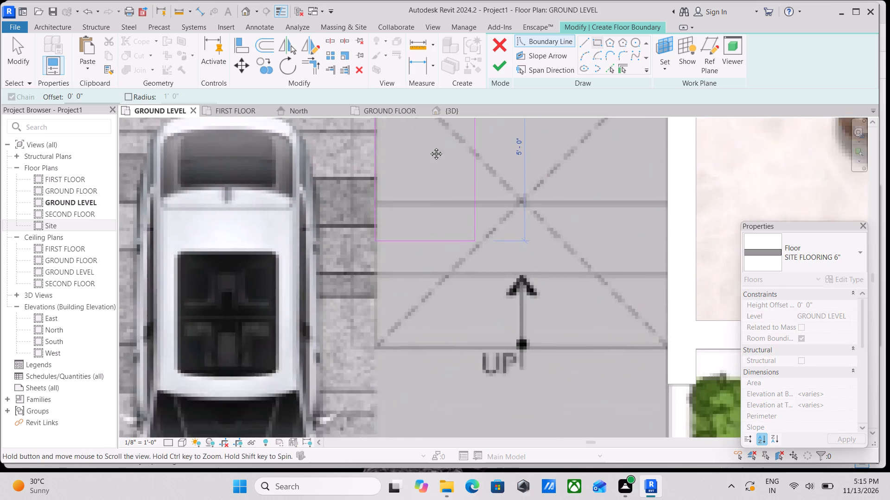
{"action": "middle_click_drag", "start_coordinate": [429, 147], "coordinate": [427, 143]}
{"action": "scroll", "coordinate": [499, 321], "scroll_direction": "down", "scroll_amount": 2}
{"action": "middle_click_drag", "start_coordinate": [499, 321], "coordinate": [478, 218]}
{"action": "scroll", "coordinate": [505, 273], "scroll_direction": "down", "scroll_amount": 3}
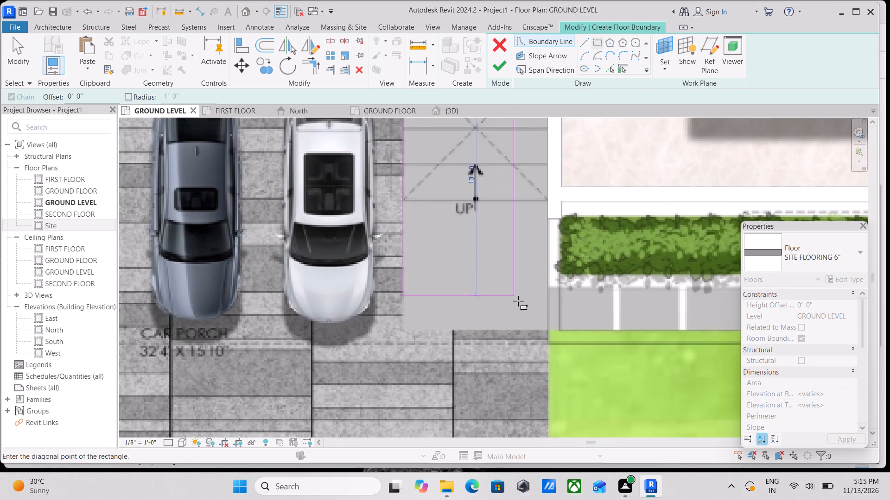
{"action": "scroll", "coordinate": [530, 308], "scroll_direction": "down", "scroll_amount": 2}
{"action": "middle_click_drag", "start_coordinate": [530, 308], "coordinate": [533, 382]}
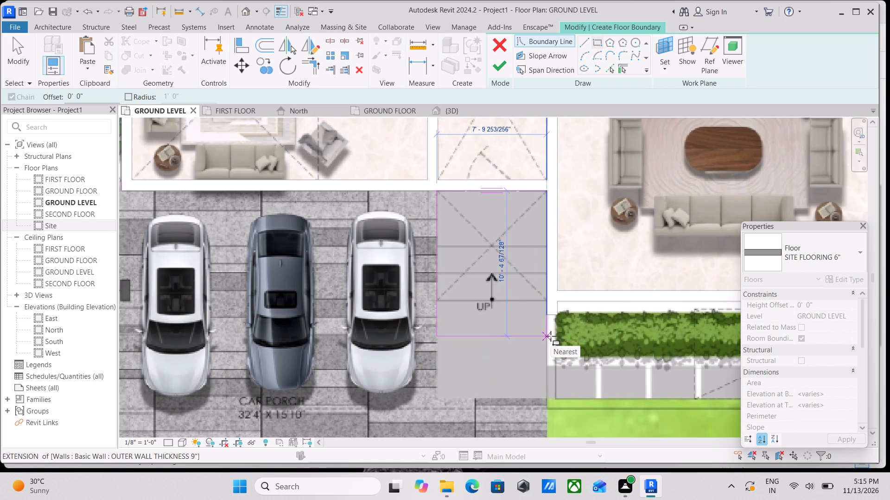
{"action": "middle_click_drag", "start_coordinate": [545, 377], "coordinate": [537, 269]}
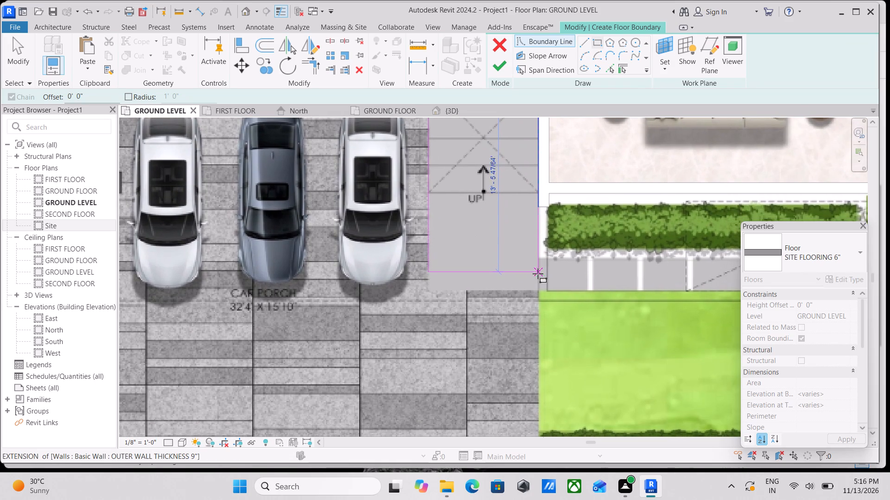
{"action": "scroll", "coordinate": [537, 294], "scroll_direction": "up", "scroll_amount": 4}
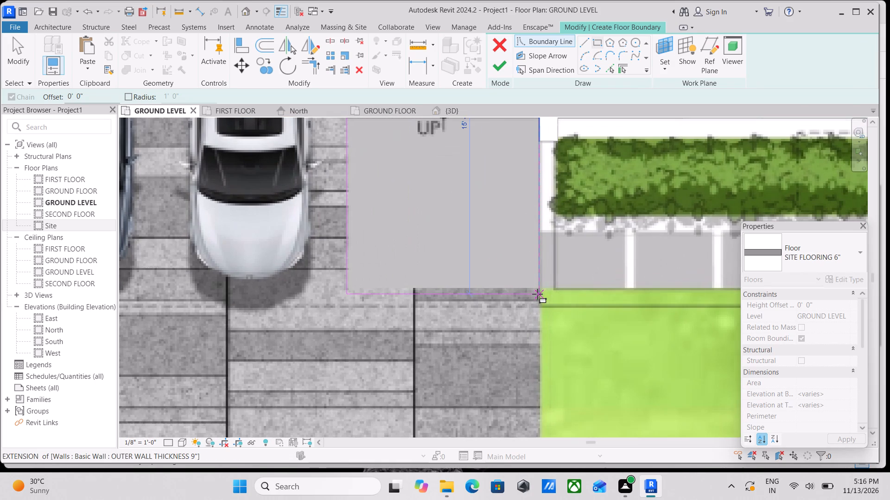
{"action": "scroll", "coordinate": [537, 285], "scroll_direction": "up", "scroll_amount": 4}
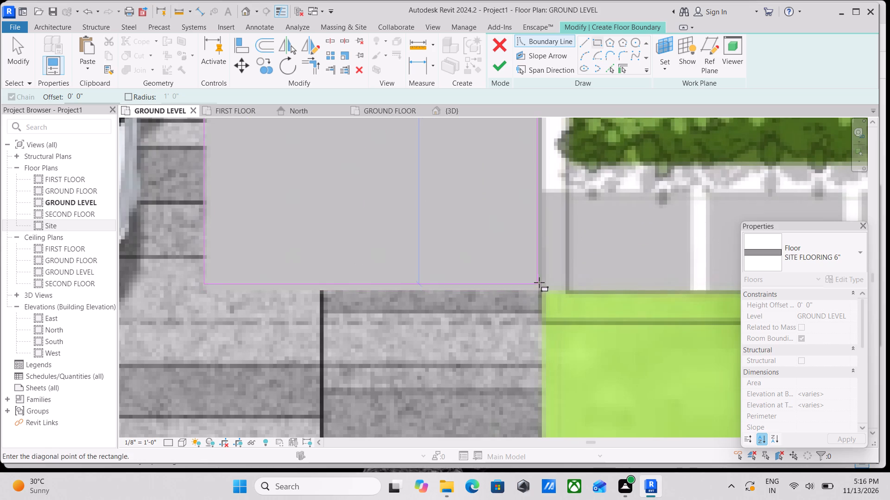
{"action": "scroll", "coordinate": [542, 290], "scroll_direction": "up", "scroll_amount": 4}
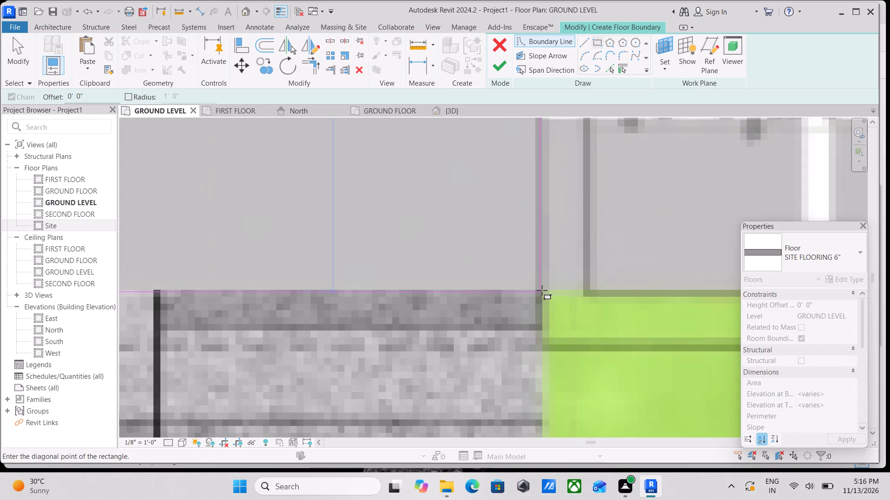
{"action": "scroll", "coordinate": [542, 290], "scroll_direction": "up", "scroll_amount": 3}
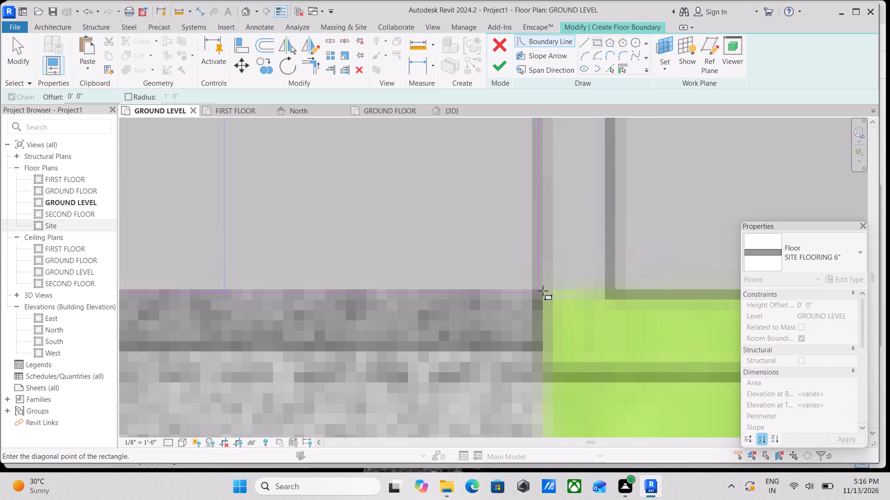
{"action": "scroll", "coordinate": [543, 291], "scroll_direction": "up", "scroll_amount": 8}
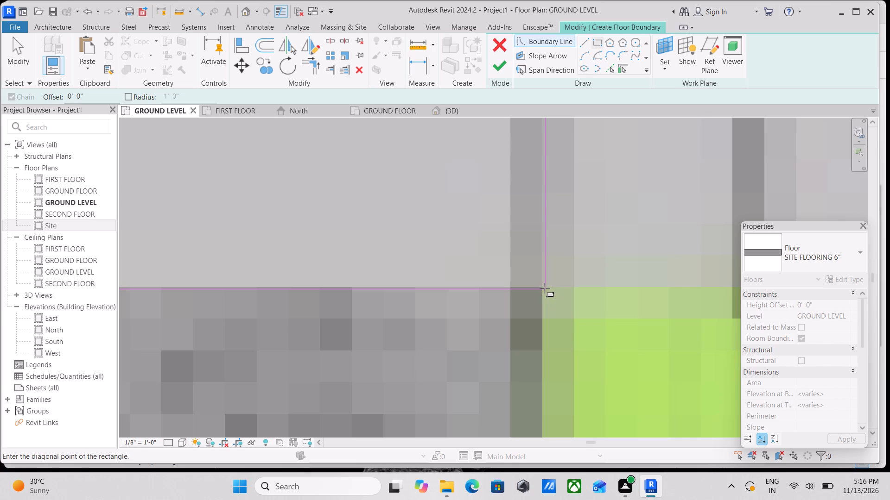
{"action": "scroll", "coordinate": [540, 286], "scroll_direction": "up", "scroll_amount": 4}
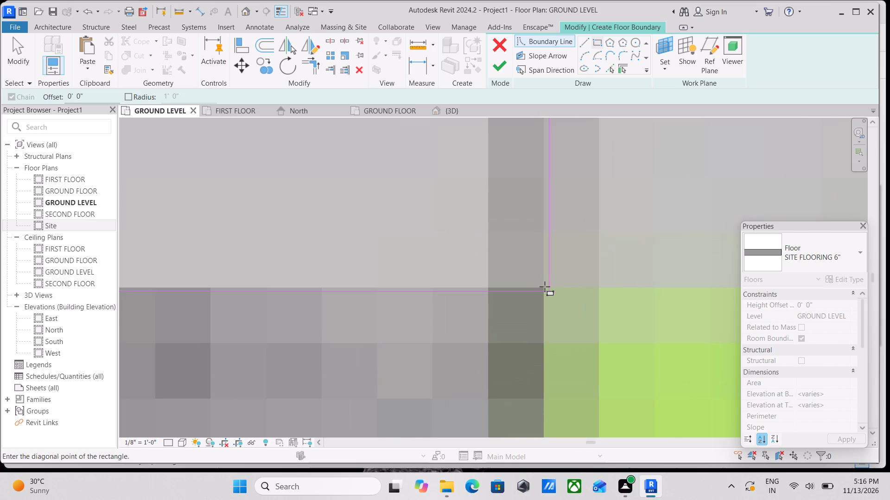
{"action": "scroll", "coordinate": [545, 287], "scroll_direction": "up", "scroll_amount": 6}
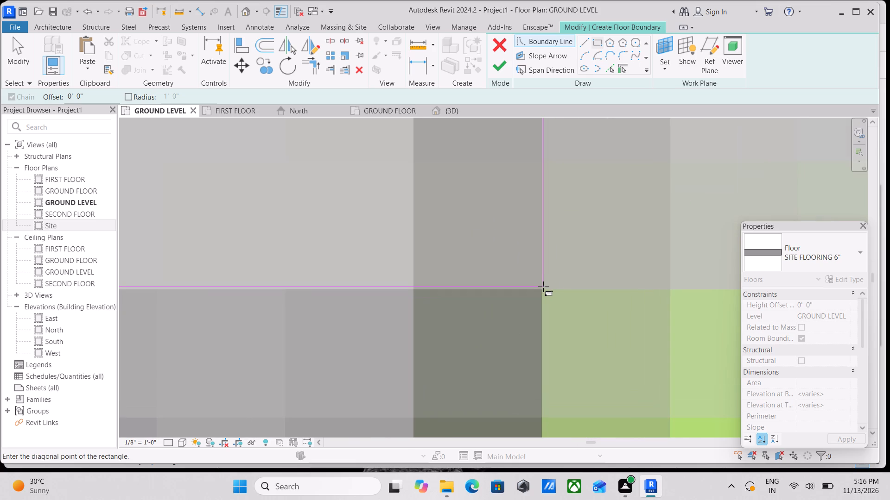
{"action": "scroll", "coordinate": [543, 288], "scroll_direction": "down", "scroll_amount": 3}
{"action": "left_click", "coordinate": [543, 288]}
{"action": "scroll", "coordinate": [543, 288], "scroll_direction": "down", "scroll_amount": 7}
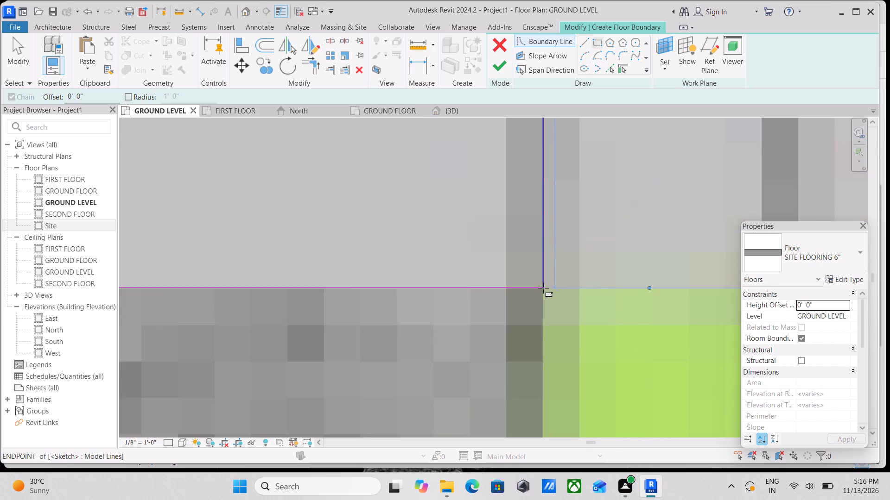
{"action": "scroll", "coordinate": [543, 288], "scroll_direction": "down", "scroll_amount": 20}
{"action": "scroll", "coordinate": [543, 288], "scroll_direction": "down", "scroll_amount": 7}
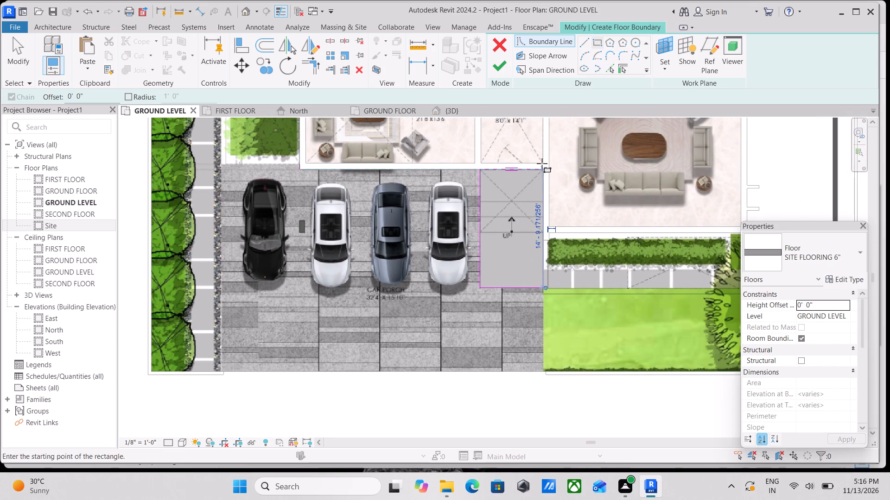
{"action": "left_click", "coordinate": [498, 59]}
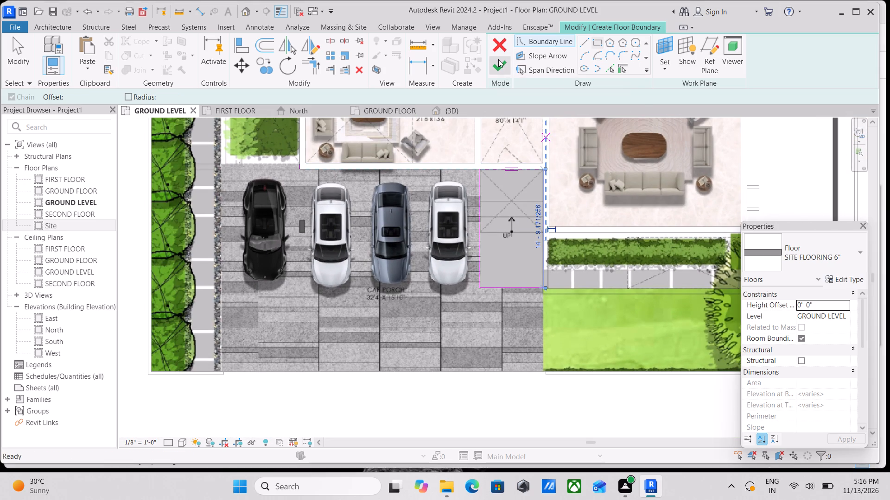
Delete the leftover short boundary line at the drawing room's outer wall corner beside the planted court.
{"action": "scroll", "coordinate": [270, 168], "scroll_direction": "up", "scroll_amount": 14}
{"action": "key", "text": "Escape"}
{"action": "scroll", "coordinate": [315, 206], "scroll_direction": "up", "scroll_amount": 2}
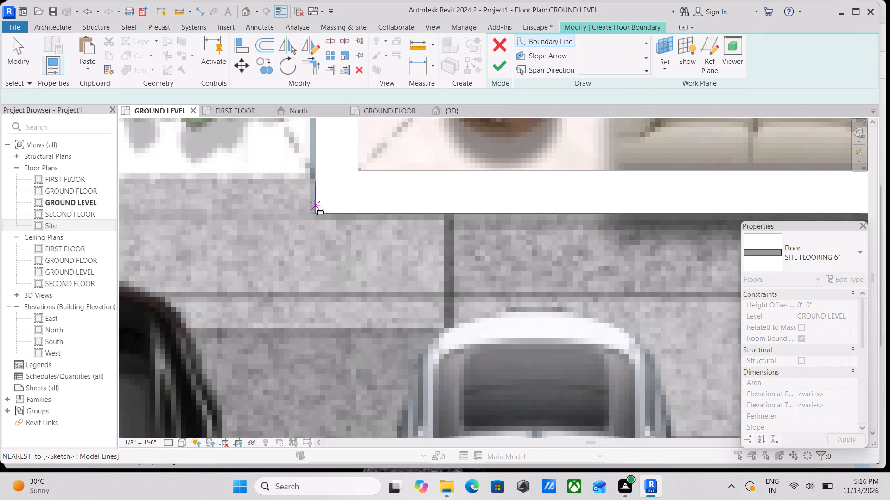
{"action": "scroll", "coordinate": [315, 206], "scroll_direction": "up", "scroll_amount": 1}
{"action": "key", "text": "Escape"}
{"action": "left_click", "coordinate": [315, 200]}
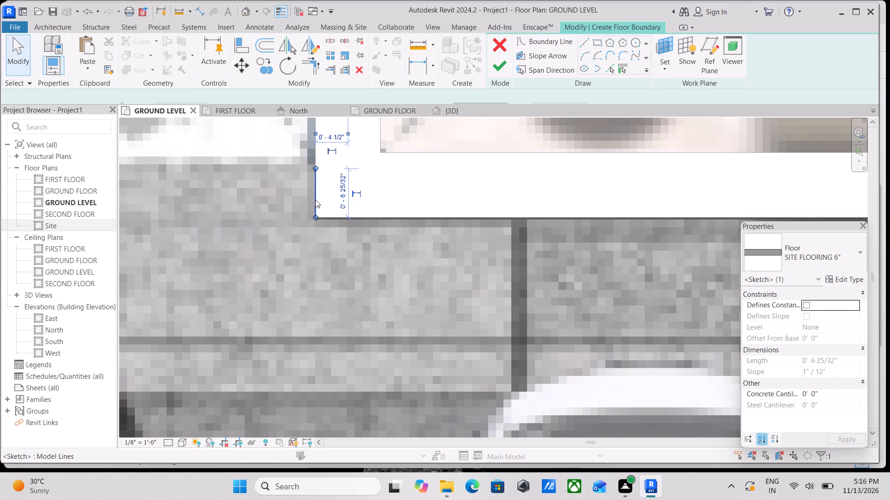
{"action": "right_click", "coordinate": [315, 200]}
{"action": "left_click", "coordinate": [357, 319]}
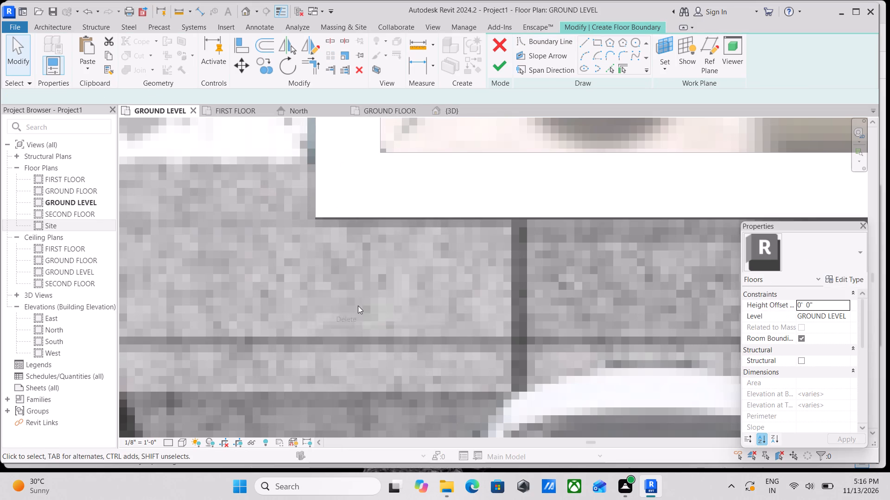
Finish the SITE FLOORING 6" floor sketch over the entrance steps.
{"action": "scroll", "coordinate": [358, 304], "scroll_direction": "down", "scroll_amount": 7}
{"action": "middle_click_drag", "start_coordinate": [361, 300], "coordinate": [194, 237]}
{"action": "scroll", "coordinate": [246, 243], "scroll_direction": "down", "scroll_amount": 5}
{"action": "middle_click_drag", "start_coordinate": [360, 263], "coordinate": [268, 230]}
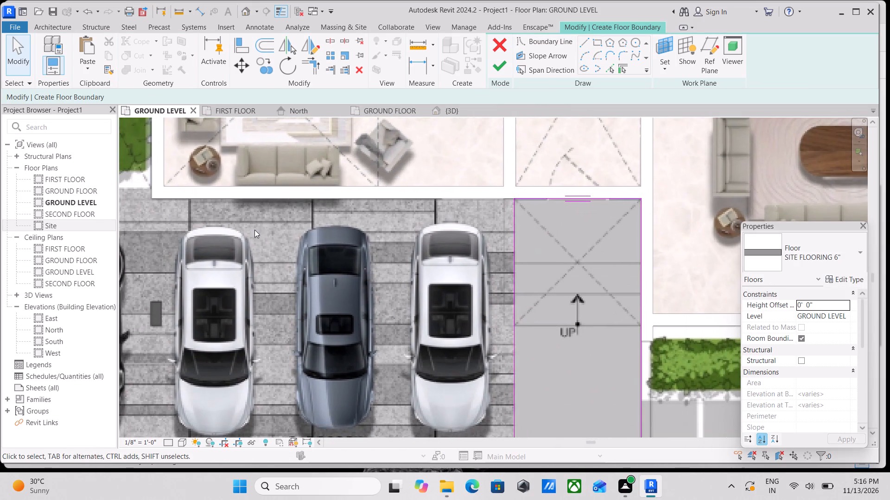
{"action": "left_click", "coordinate": [508, 63]}
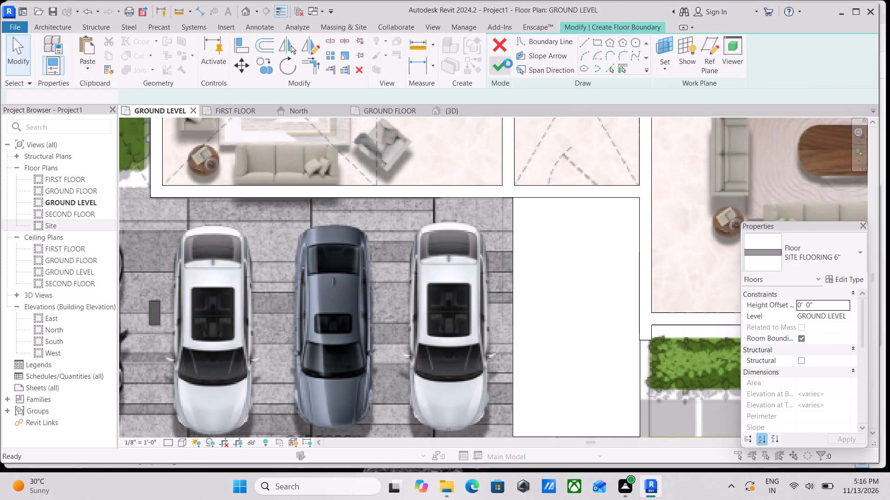
{"action": "scroll", "coordinate": [499, 159], "scroll_direction": "down", "scroll_amount": 1}
{"action": "left_click", "coordinate": [547, 142]}
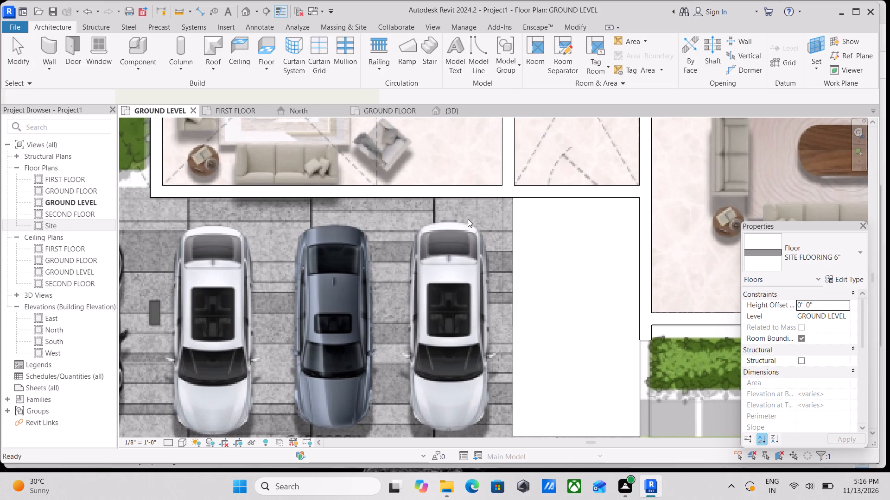
Select the entrance-step floor beside the car porch and check its extent and properties.
{"action": "scroll", "coordinate": [465, 219], "scroll_direction": "down", "scroll_amount": 2}
{"action": "middle_click_drag", "start_coordinate": [465, 219], "coordinate": [579, 167]}
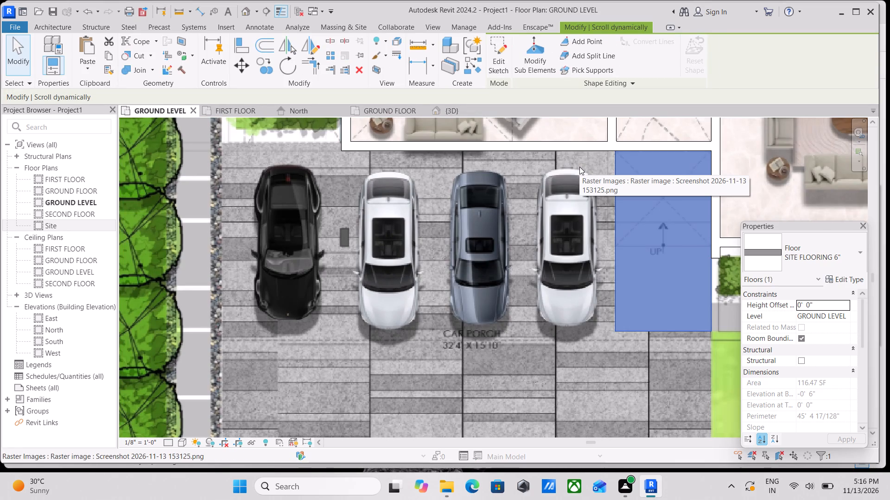
{"action": "key", "text": "Escape"}
{"action": "scroll", "coordinate": [631, 223], "scroll_direction": "down", "scroll_amount": 2}
{"action": "middle_click_drag", "start_coordinate": [631, 223], "coordinate": [619, 238]}
{"action": "left_click", "coordinate": [609, 245]}
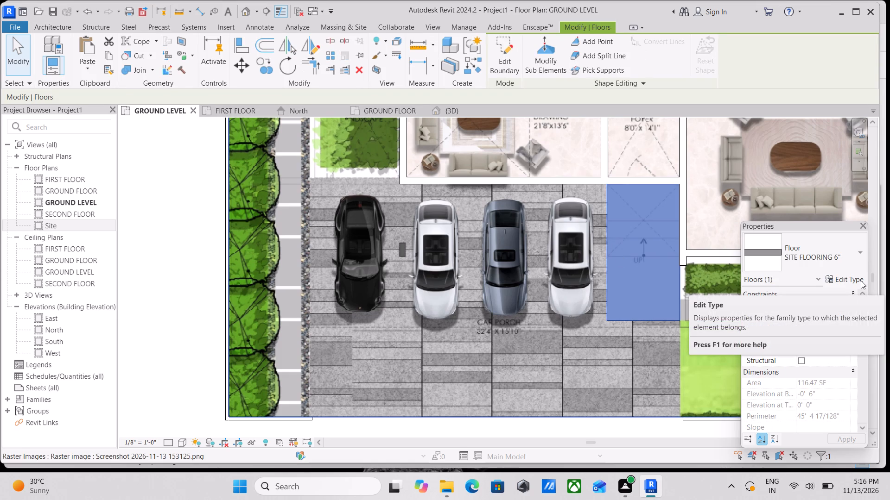
{"action": "key", "text": "Escape"}
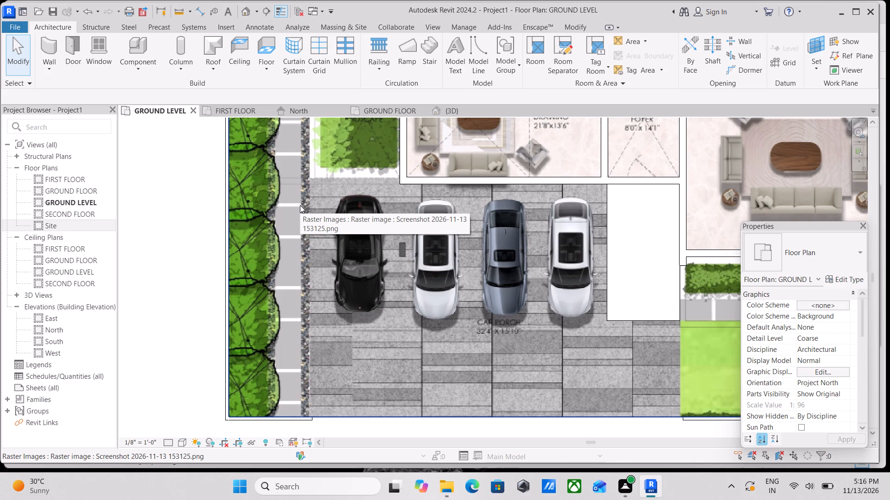
Examine the car porch paving and the planting strip, paved walk and lawn in front of the living lounge on the GROUND LEVEL plan.
{"action": "scroll", "coordinate": [417, 300], "scroll_direction": "down", "scroll_amount": 2}
{"action": "middle_click_drag", "start_coordinate": [401, 302], "coordinate": [341, 306]}
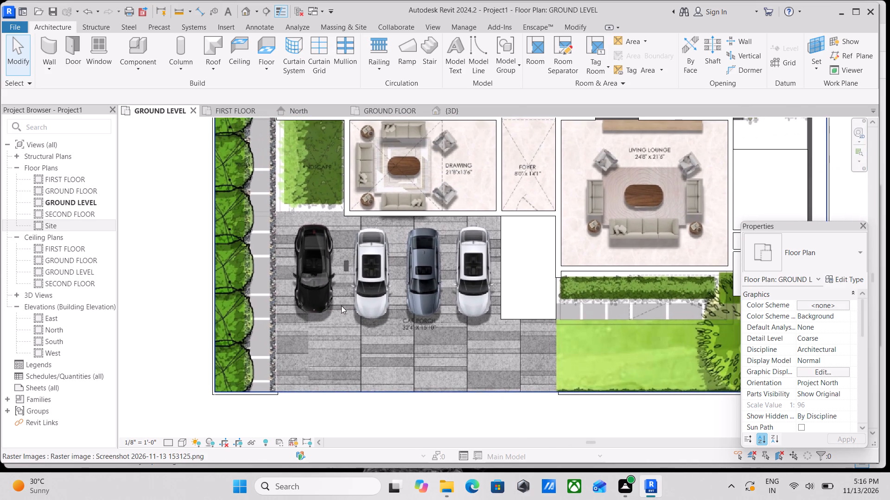
{"action": "scroll", "coordinate": [309, 277], "scroll_direction": "up", "scroll_amount": 2}
{"action": "scroll", "coordinate": [309, 276], "scroll_direction": "down", "scroll_amount": 1}
{"action": "middle_click_drag", "start_coordinate": [309, 276], "coordinate": [276, 350]}
{"action": "scroll", "coordinate": [283, 344], "scroll_direction": "down", "scroll_amount": 3}
{"action": "middle_click_drag", "start_coordinate": [283, 344], "coordinate": [261, 281]}
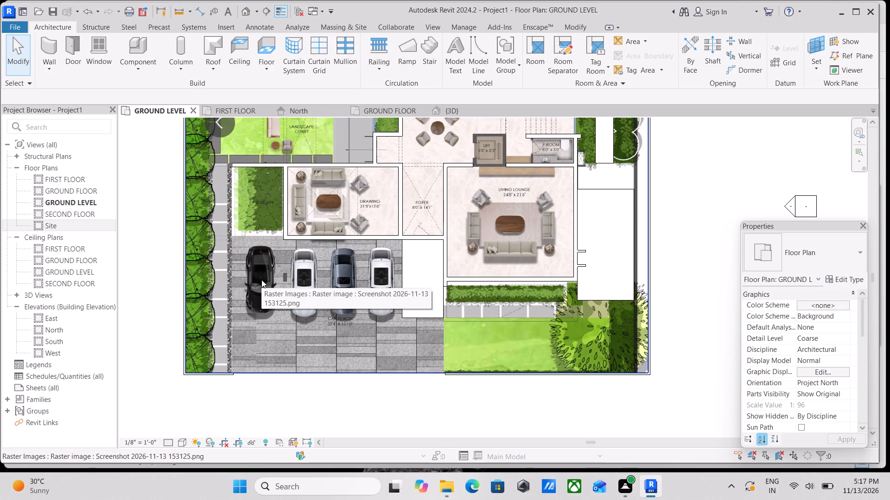
{"action": "scroll", "coordinate": [594, 352], "scroll_direction": "up", "scroll_amount": 2}
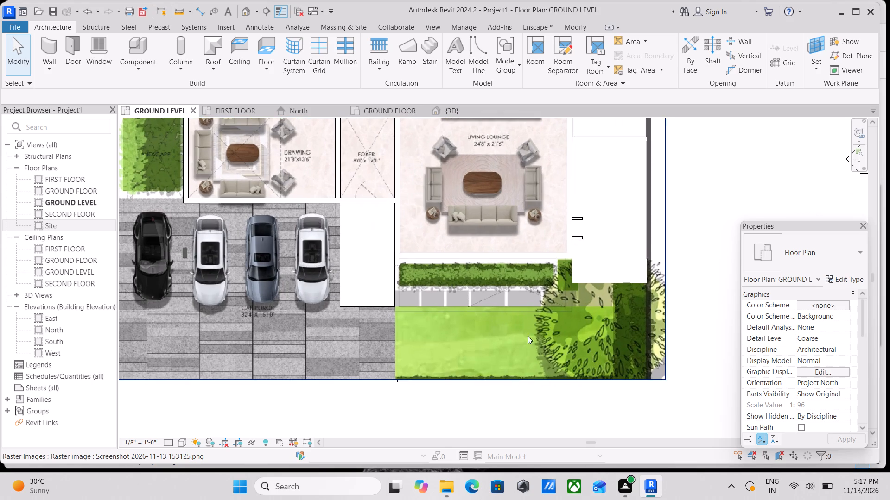
{"action": "scroll", "coordinate": [498, 326], "scroll_direction": "up", "scroll_amount": 4}
{"action": "middle_click_drag", "start_coordinate": [482, 326], "coordinate": [467, 385]}
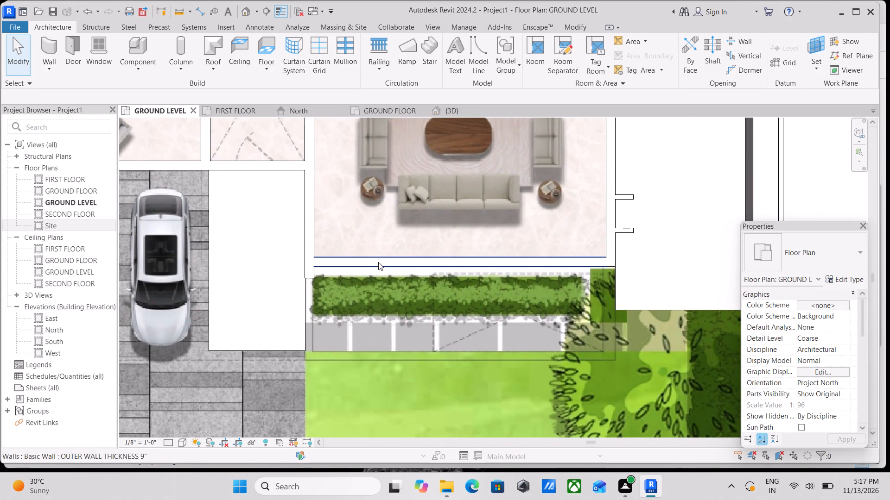
{"action": "middle_click_drag", "start_coordinate": [373, 346], "coordinate": [343, 334]}
{"action": "scroll", "coordinate": [343, 334], "scroll_direction": "up", "scroll_amount": 3}
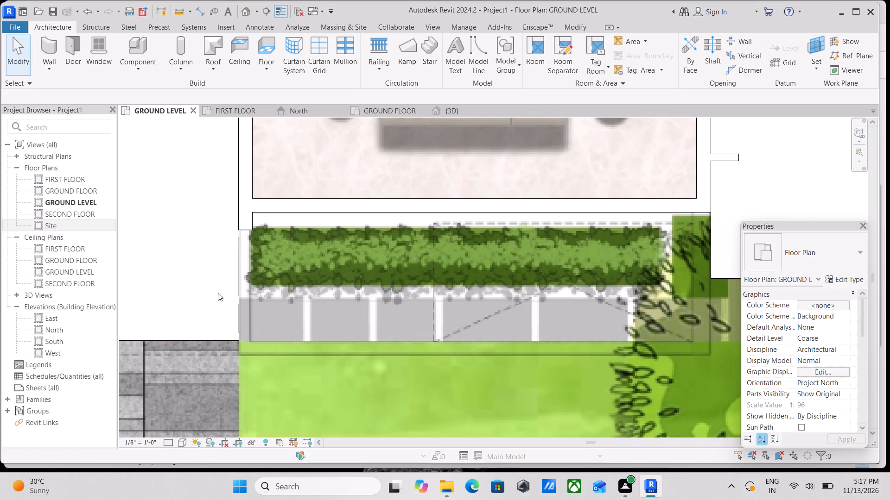
{"action": "scroll", "coordinate": [218, 293], "scroll_direction": "up", "scroll_amount": 2}
{"action": "scroll", "coordinate": [260, 287], "scroll_direction": "down", "scroll_amount": 2}
{"action": "scroll", "coordinate": [305, 309], "scroll_direction": "down", "scroll_amount": 6}
{"action": "middle_click", "coordinate": [321, 338]}
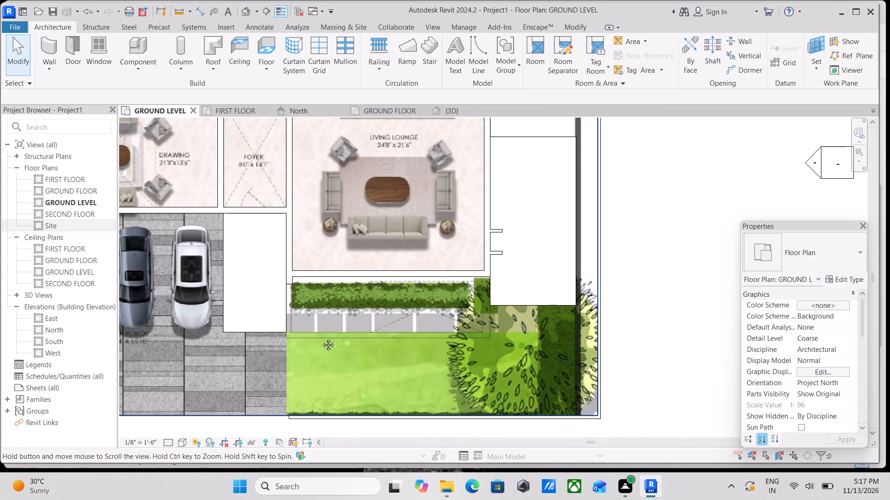
{"action": "scroll", "coordinate": [322, 338], "scroll_direction": "up", "scroll_amount": 2}
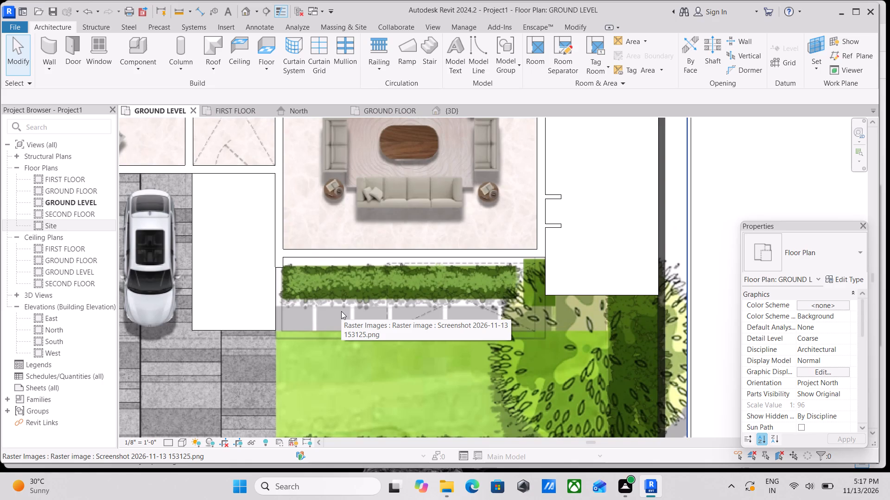
{"action": "middle_click_drag", "start_coordinate": [424, 288], "coordinate": [381, 265]}
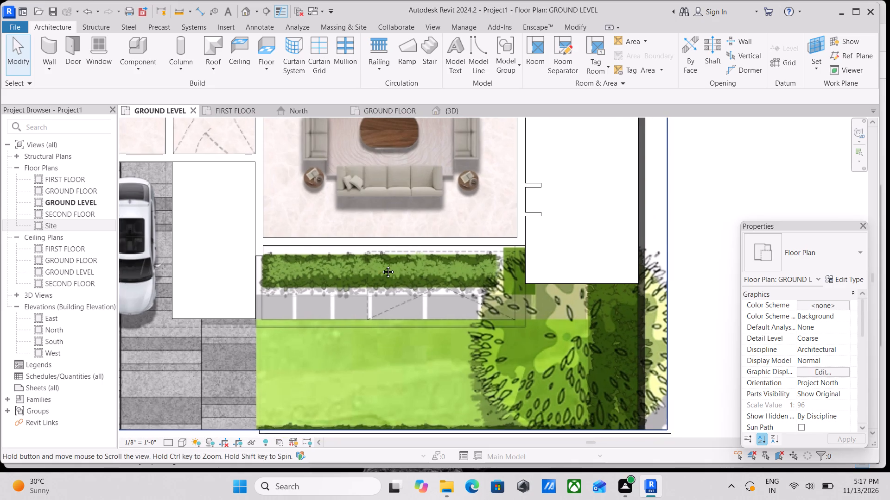
{"action": "middle_click_drag", "start_coordinate": [381, 265], "coordinate": [369, 259]}
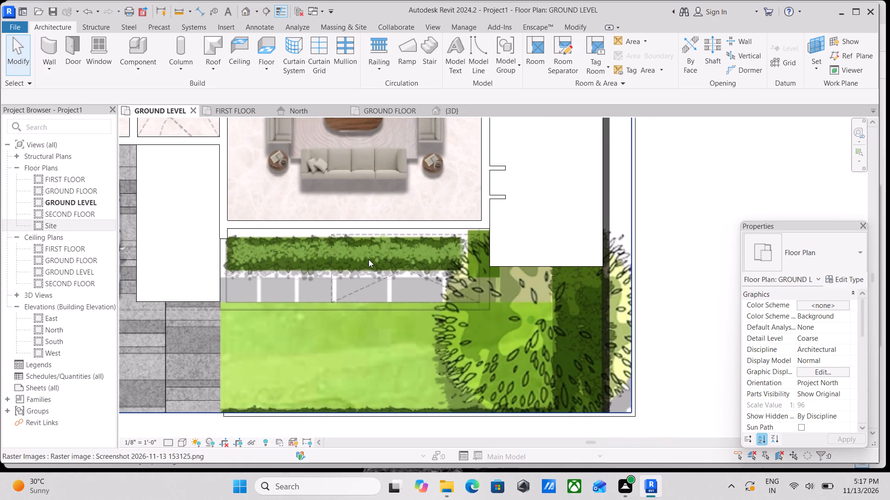
{"action": "scroll", "coordinate": [299, 275], "scroll_direction": "down", "scroll_amount": 5}
{"action": "middle_click_drag", "start_coordinate": [302, 310], "coordinate": [330, 366]}
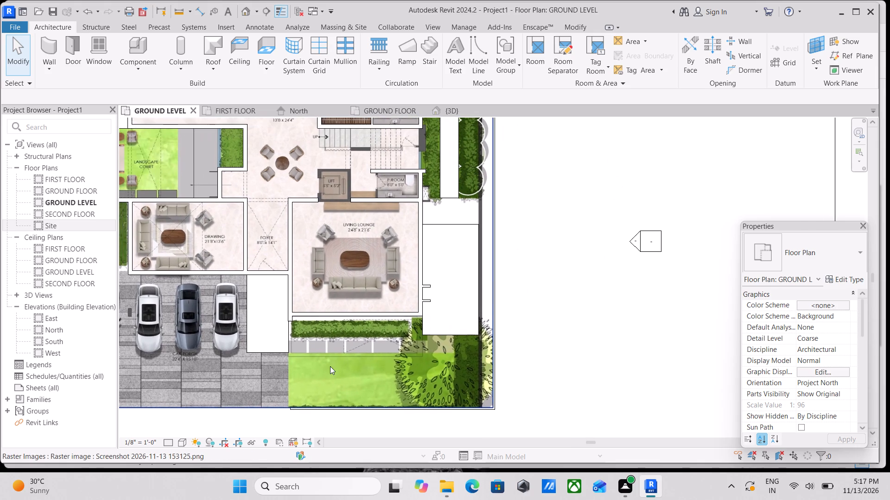
Start a new architectural floor sketch on the GROUND LEVEL plan for the area in front of the living lounge.
{"action": "scroll", "coordinate": [384, 313], "scroll_direction": "up", "scroll_amount": 2}
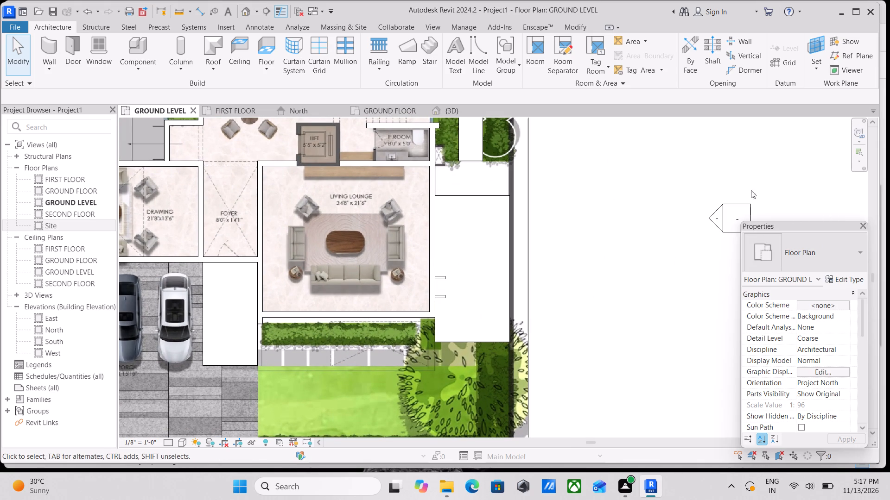
{"action": "left_click", "coordinate": [273, 67]}
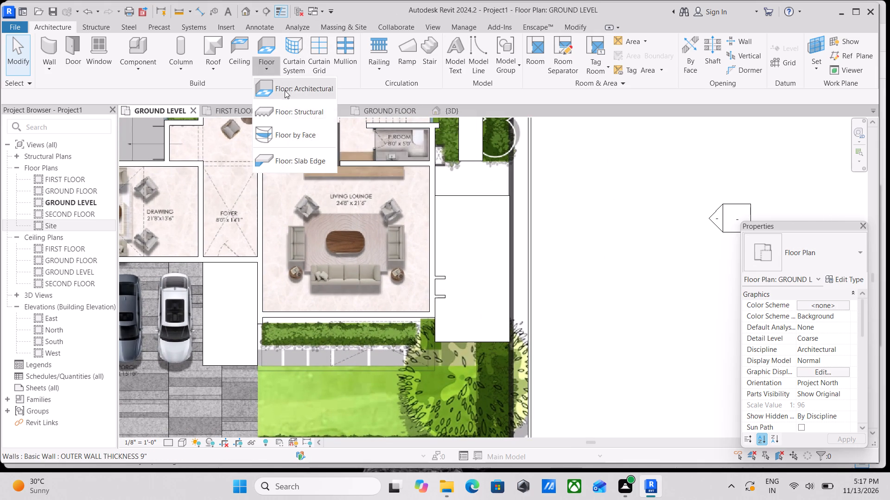
{"action": "left_click", "coordinate": [285, 90]}
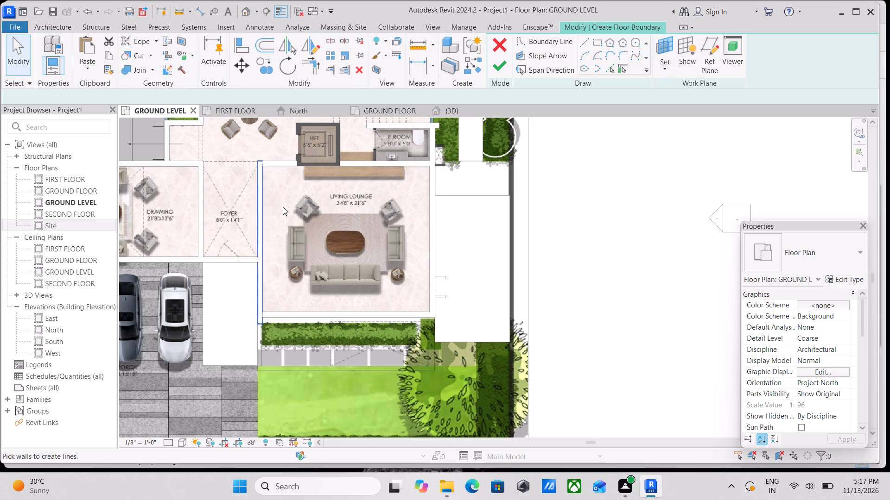
Examine the planting strip, paved walk and lawn edges in front of the living lounge to plan a rectangular floor boundary.
{"action": "scroll", "coordinate": [630, 298], "scroll_direction": "up", "scroll_amount": 1}
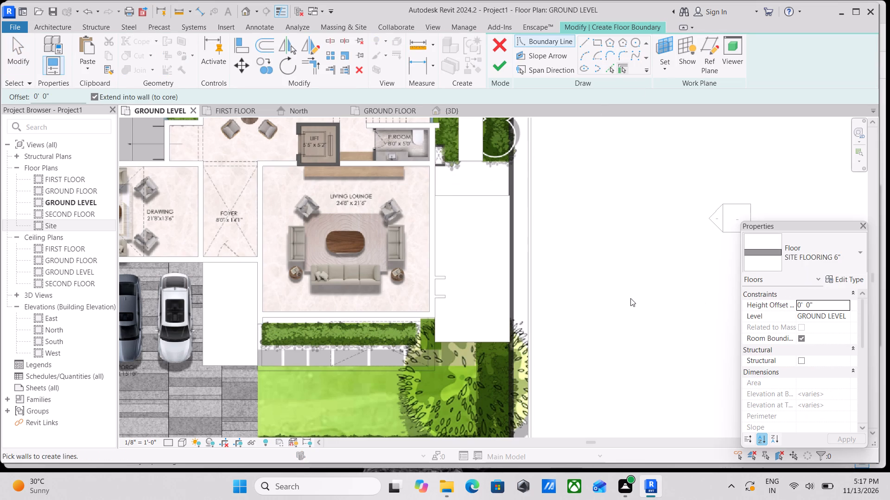
{"action": "scroll", "coordinate": [630, 298], "scroll_direction": "up", "scroll_amount": 1}
{"action": "scroll", "coordinate": [458, 352], "scroll_direction": "down", "scroll_amount": 2}
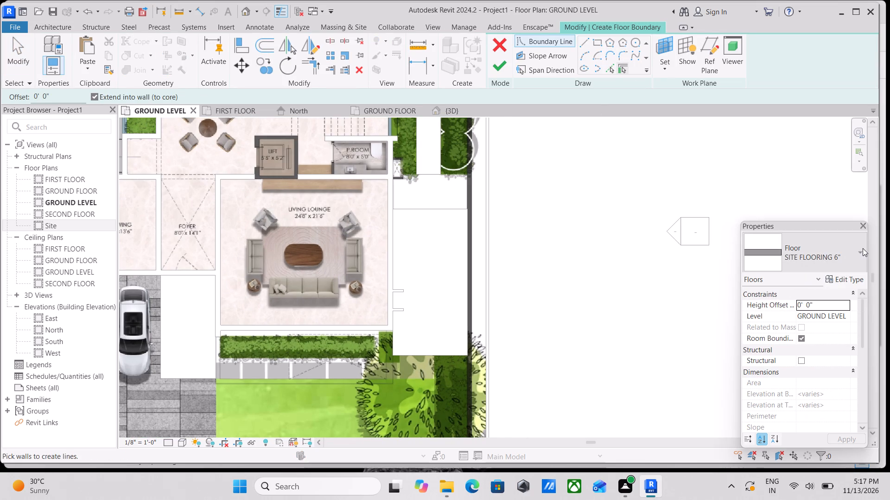
{"action": "scroll", "coordinate": [239, 388], "scroll_direction": "up", "scroll_amount": 3}
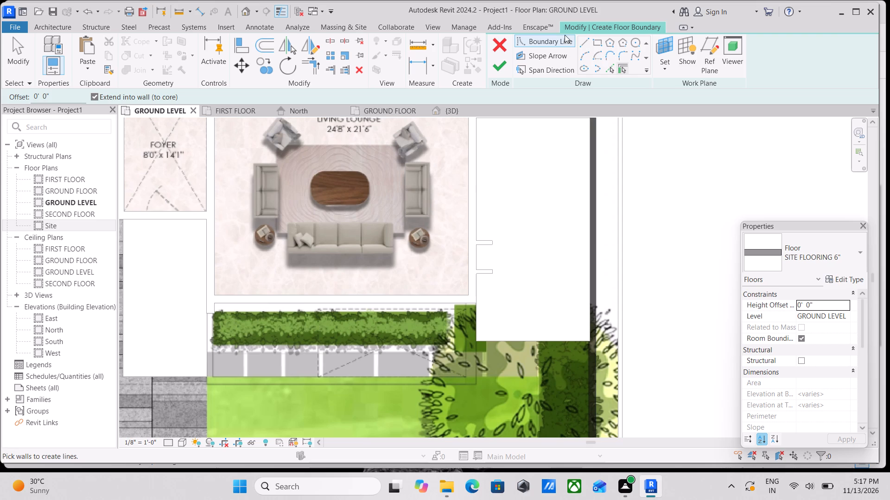
{"action": "left_click", "coordinate": [598, 44]}
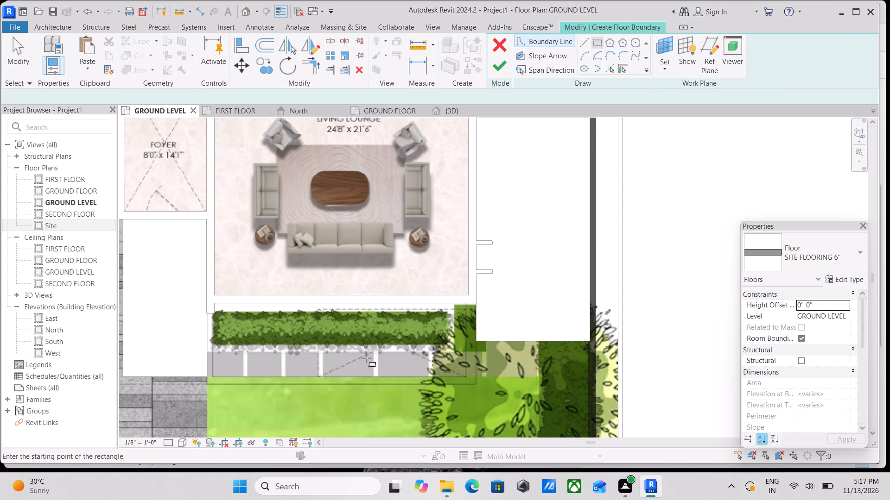
{"action": "scroll", "coordinate": [402, 372], "scroll_direction": "up", "scroll_amount": 4}
{"action": "scroll", "coordinate": [222, 375], "scroll_direction": "up", "scroll_amount": 3}
{"action": "scroll", "coordinate": [235, 355], "scroll_direction": "down", "scroll_amount": 4}
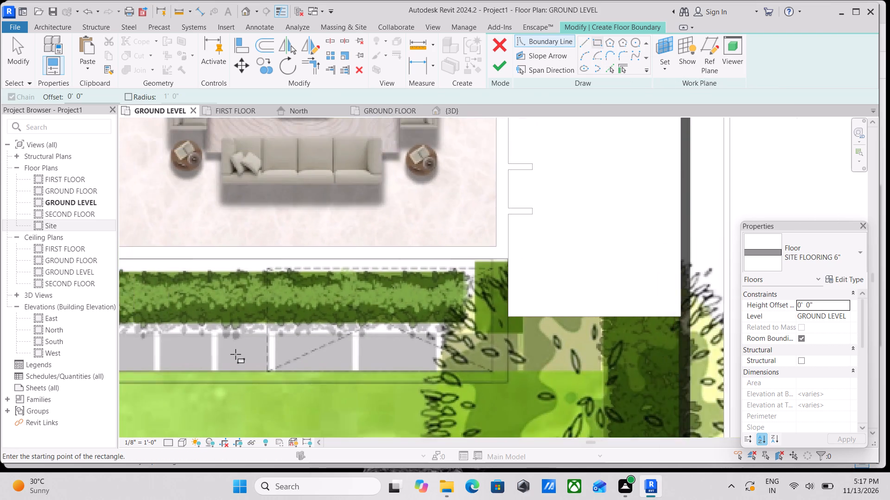
{"action": "middle_click_drag", "start_coordinate": [238, 355], "coordinate": [523, 320]}
{"action": "scroll", "coordinate": [419, 320], "scroll_direction": "up", "scroll_amount": 3}
{"action": "scroll", "coordinate": [415, 320], "scroll_direction": "down", "scroll_amount": 1}
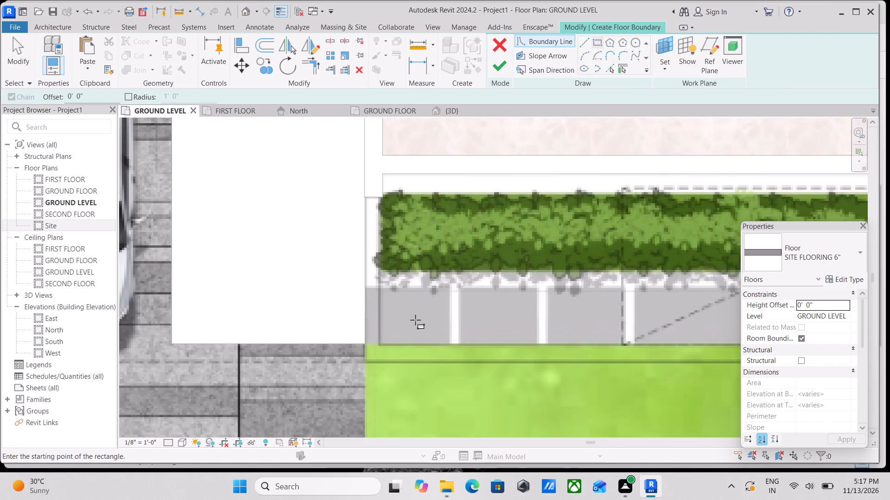
{"action": "middle_click_drag", "start_coordinate": [415, 320], "coordinate": [217, 286]}
{"action": "scroll", "coordinate": [351, 311], "scroll_direction": "down", "scroll_amount": 3}
{"action": "middle_click_drag", "start_coordinate": [355, 301], "coordinate": [251, 305]}
{"action": "scroll", "coordinate": [249, 305], "scroll_direction": "up", "scroll_amount": 1}
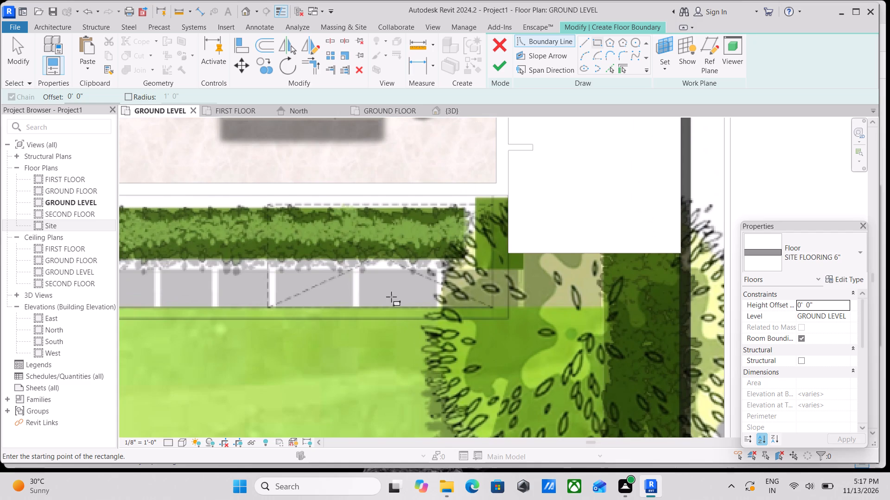
{"action": "scroll", "coordinate": [451, 297], "scroll_direction": "up", "scroll_amount": 2}
{"action": "scroll", "coordinate": [449, 245], "scroll_direction": "up", "scroll_amount": 4}
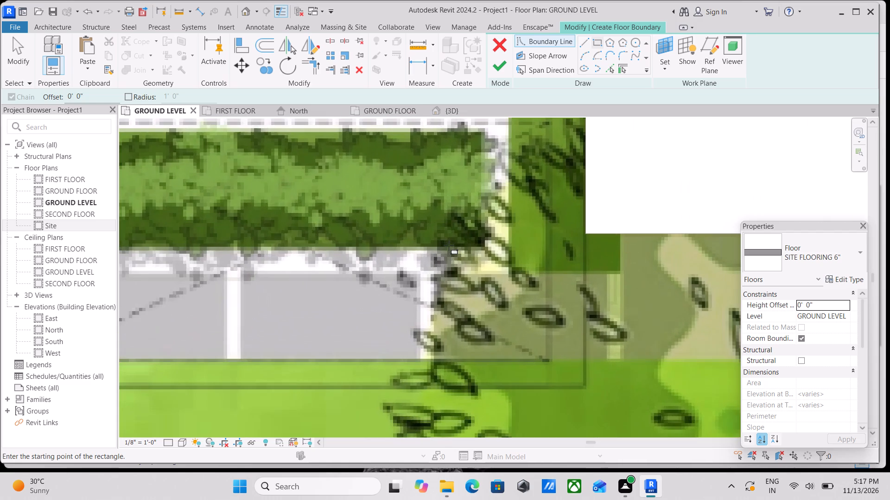
{"action": "scroll", "coordinate": [449, 245], "scroll_direction": "down", "scroll_amount": 11}
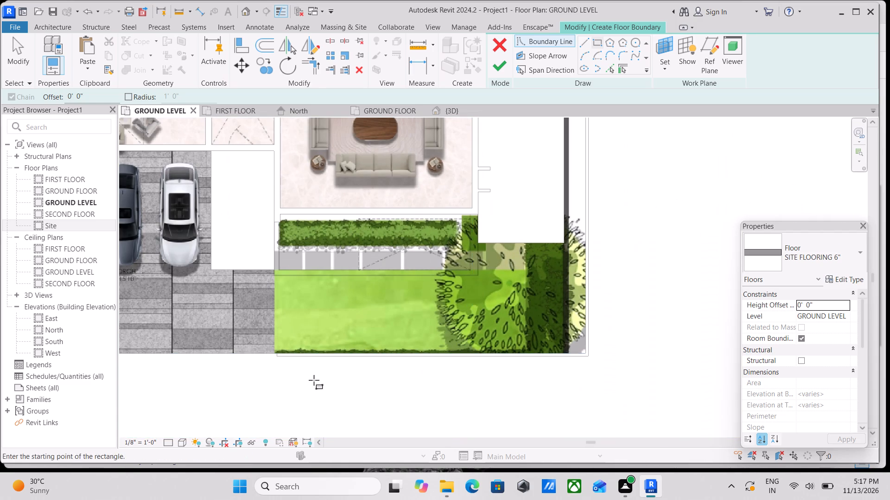
{"action": "scroll", "coordinate": [330, 324], "scroll_direction": "up", "scroll_amount": 2}
{"action": "scroll", "coordinate": [346, 299], "scroll_direction": "down", "scroll_amount": 4}
{"action": "middle_click_drag", "start_coordinate": [346, 299], "coordinate": [334, 351]}
{"action": "scroll", "coordinate": [334, 351], "scroll_direction": "up", "scroll_amount": 6}
{"action": "scroll", "coordinate": [338, 332], "scroll_direction": "down", "scroll_amount": 3}
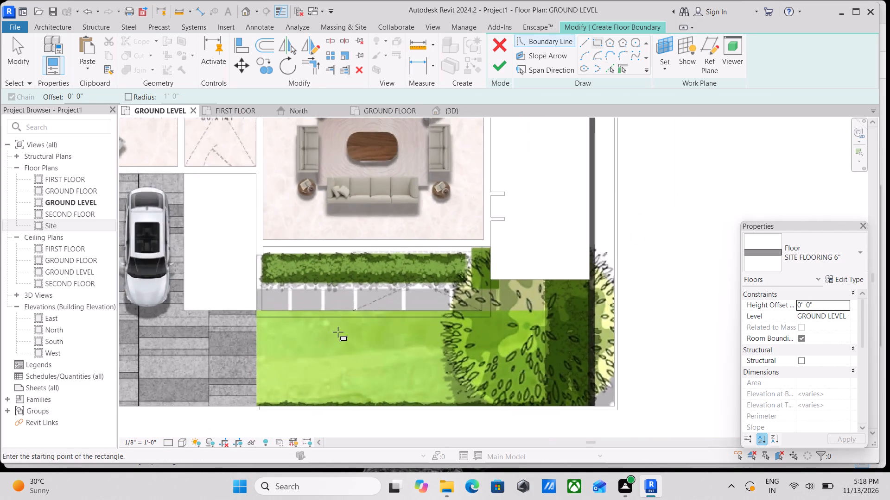
{"action": "scroll", "coordinate": [338, 332], "scroll_direction": "down", "scroll_amount": 1}
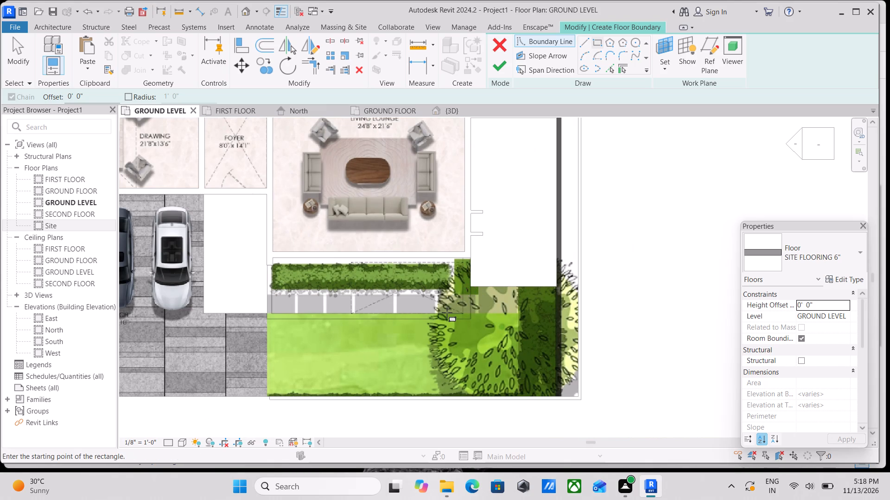
Set the new floor's type to GRASSING 6".
{"action": "left_click", "coordinate": [824, 255]}
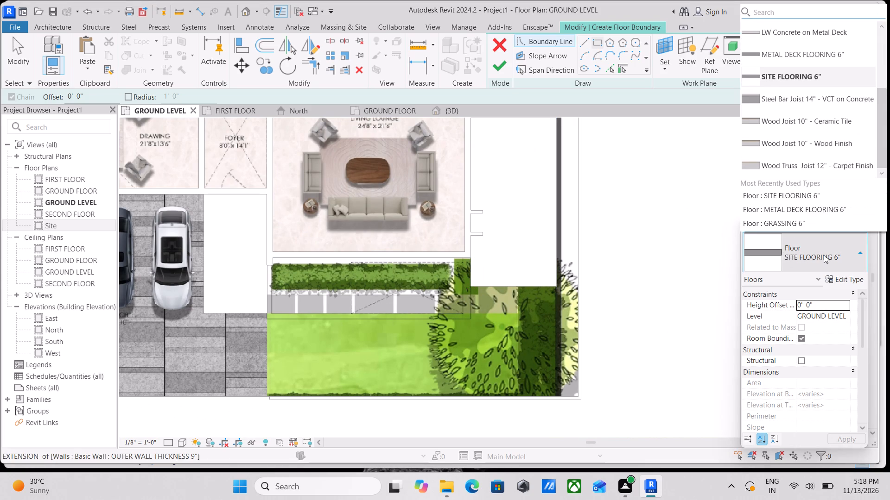
{"action": "scroll", "coordinate": [792, 65], "scroll_direction": "up", "scroll_amount": 2}
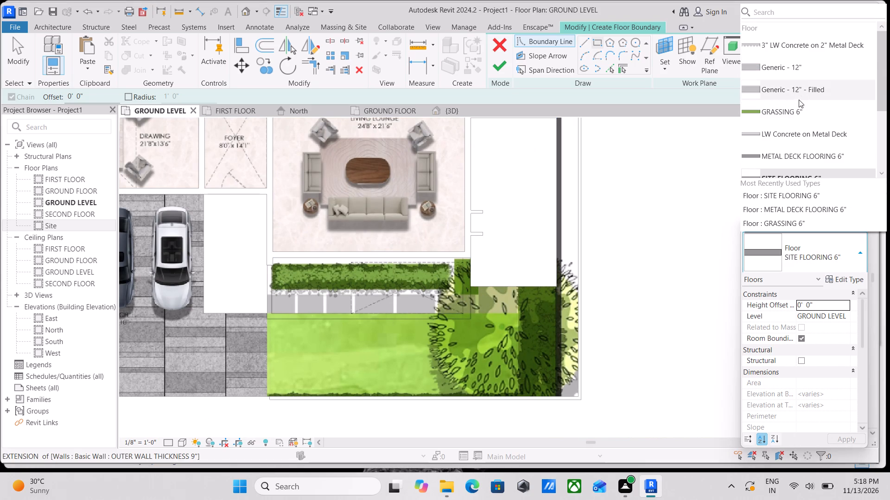
{"action": "left_click", "coordinate": [799, 102]}
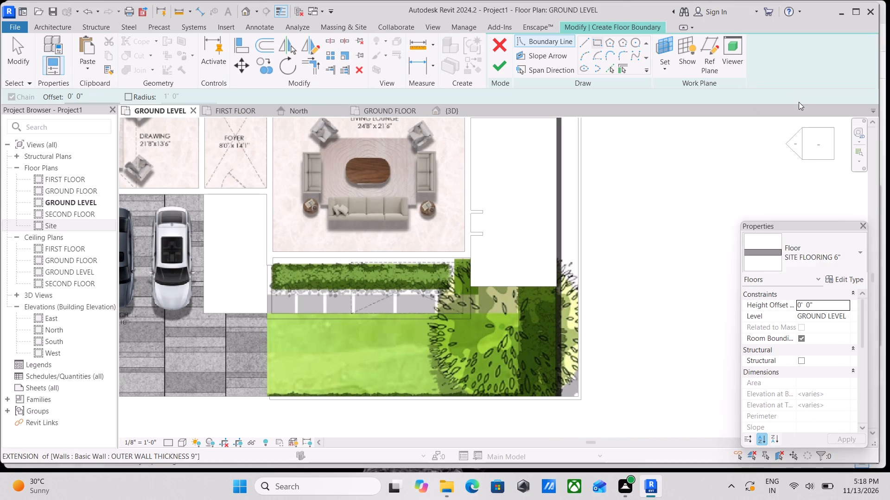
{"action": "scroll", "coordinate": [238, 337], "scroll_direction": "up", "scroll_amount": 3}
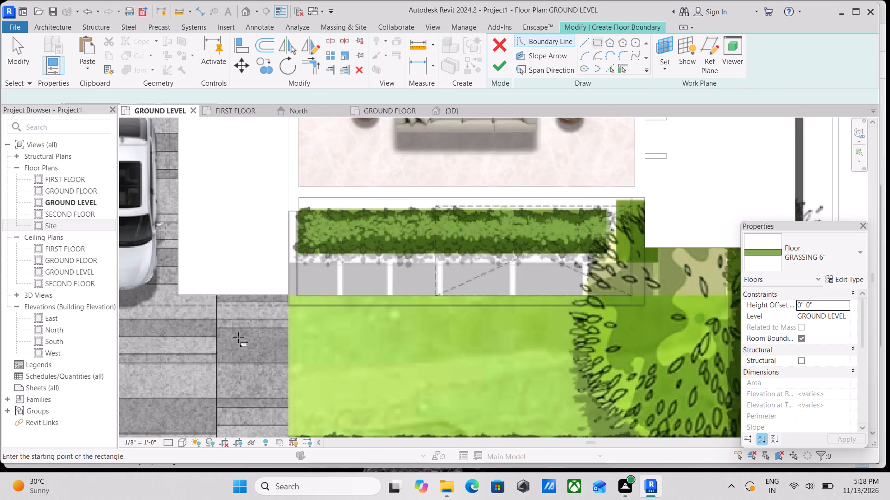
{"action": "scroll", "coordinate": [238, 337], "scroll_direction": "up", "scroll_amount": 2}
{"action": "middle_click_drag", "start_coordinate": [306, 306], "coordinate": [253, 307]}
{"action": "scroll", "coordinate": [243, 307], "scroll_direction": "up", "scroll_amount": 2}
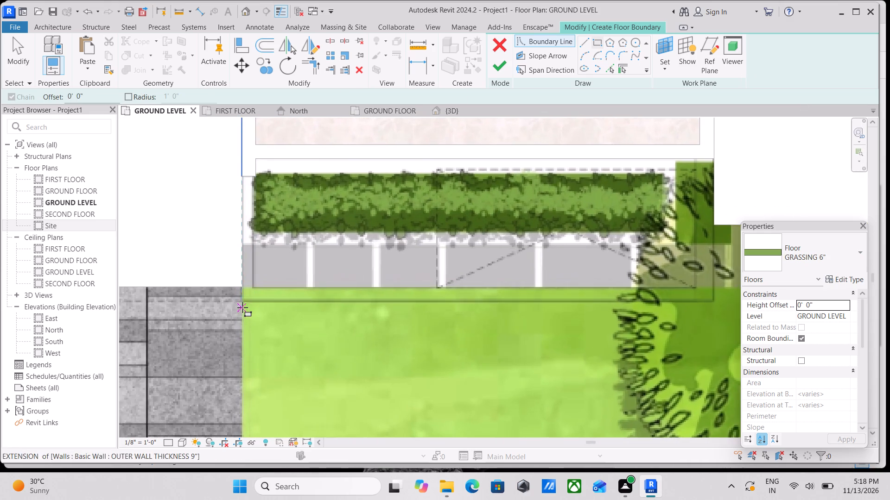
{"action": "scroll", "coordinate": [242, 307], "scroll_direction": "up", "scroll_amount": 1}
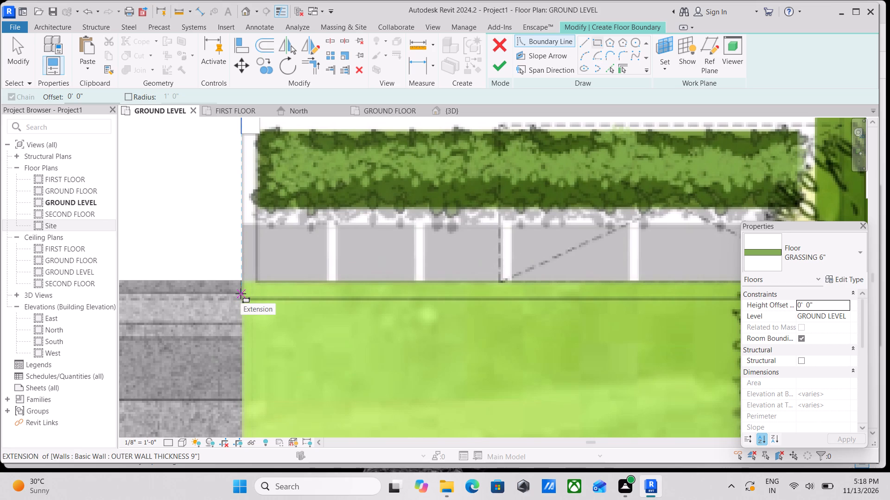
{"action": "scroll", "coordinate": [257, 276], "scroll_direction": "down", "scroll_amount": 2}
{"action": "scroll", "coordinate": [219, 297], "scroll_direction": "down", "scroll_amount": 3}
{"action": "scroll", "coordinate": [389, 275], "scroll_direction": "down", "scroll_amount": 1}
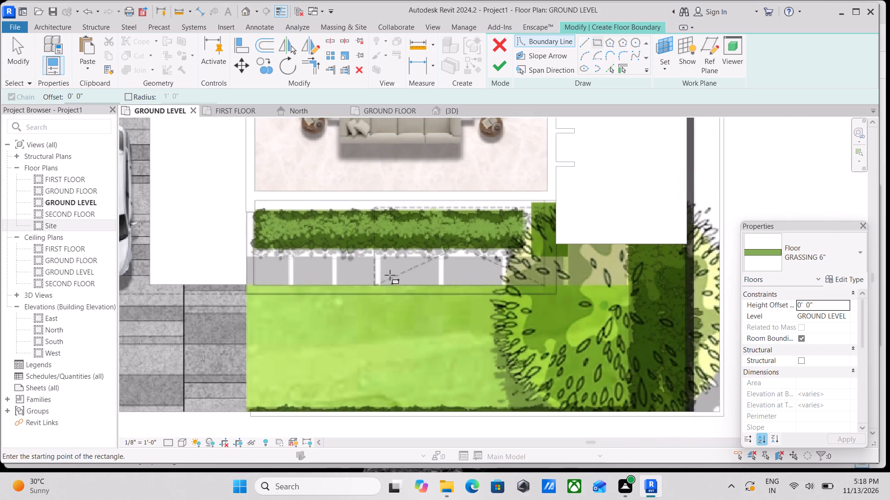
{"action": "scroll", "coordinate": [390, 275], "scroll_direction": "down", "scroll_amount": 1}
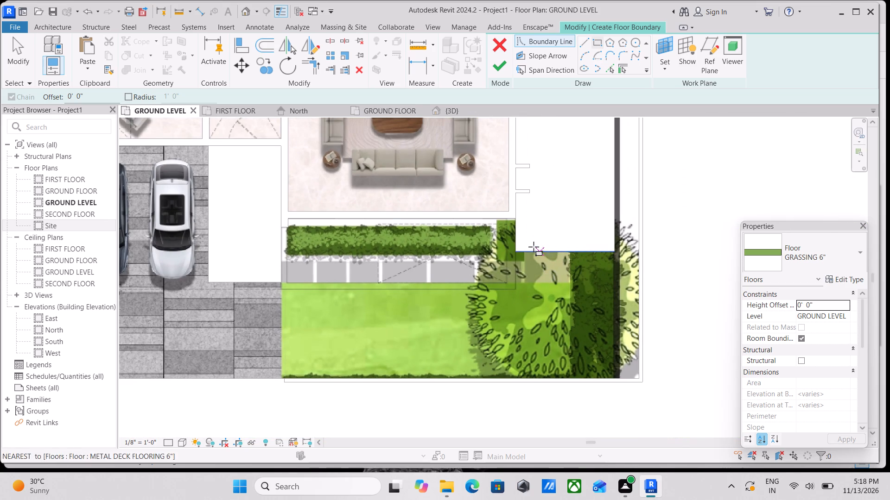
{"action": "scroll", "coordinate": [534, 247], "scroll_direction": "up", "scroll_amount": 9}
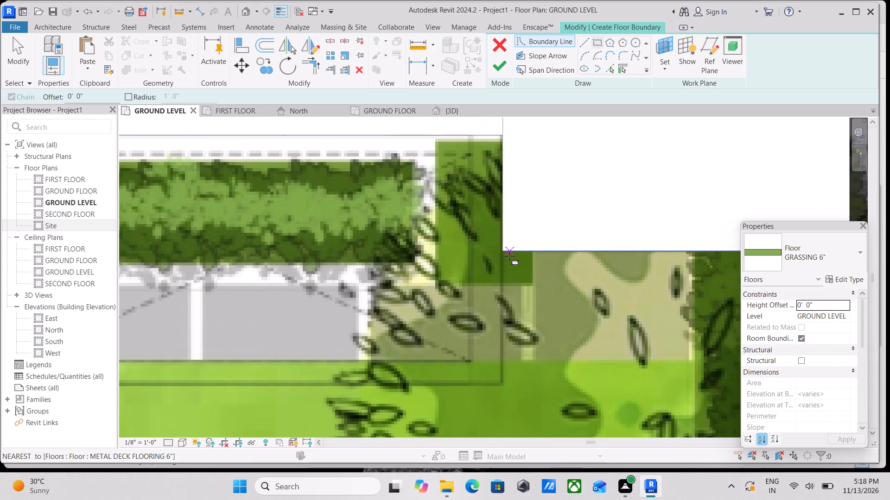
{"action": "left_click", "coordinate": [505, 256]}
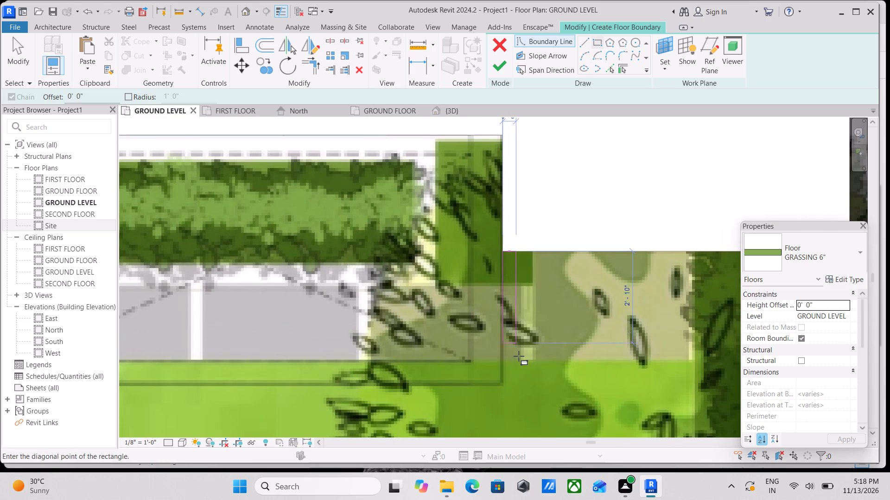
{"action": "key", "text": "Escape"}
Draw a straight floor boundary line along the lawn side of the paved walk, from the car porch paving edge to the walk's far corner.
{"action": "scroll", "coordinate": [522, 365], "scroll_direction": "down", "scroll_amount": 2}
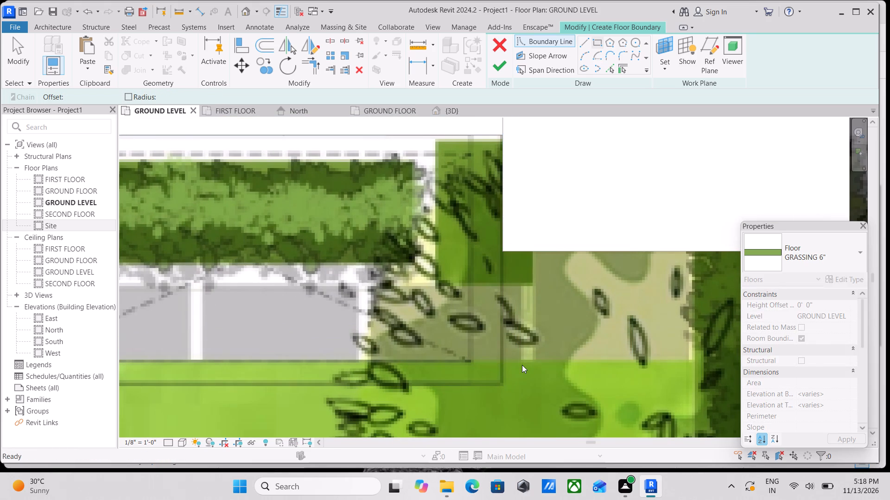
{"action": "scroll", "coordinate": [522, 365], "scroll_direction": "down", "scroll_amount": 6}
{"action": "middle_click_drag", "start_coordinate": [522, 365], "coordinate": [510, 322]}
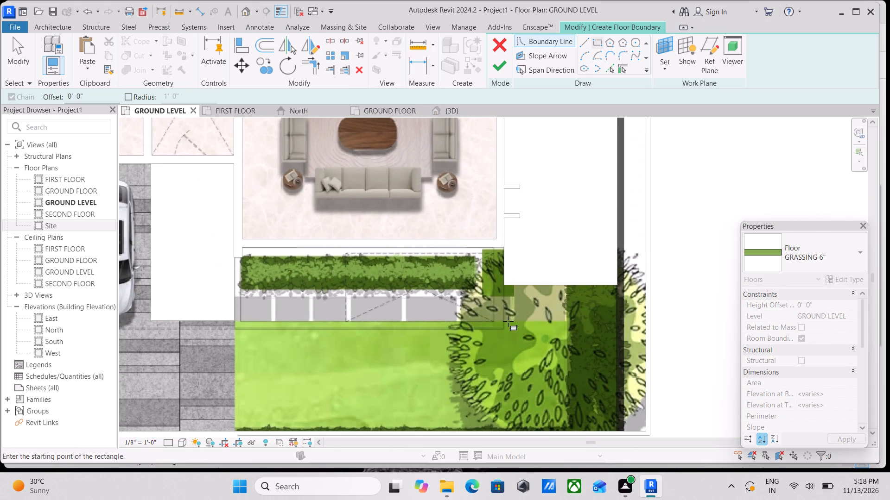
{"action": "scroll", "coordinate": [178, 292], "scroll_direction": "up", "scroll_amount": 3}
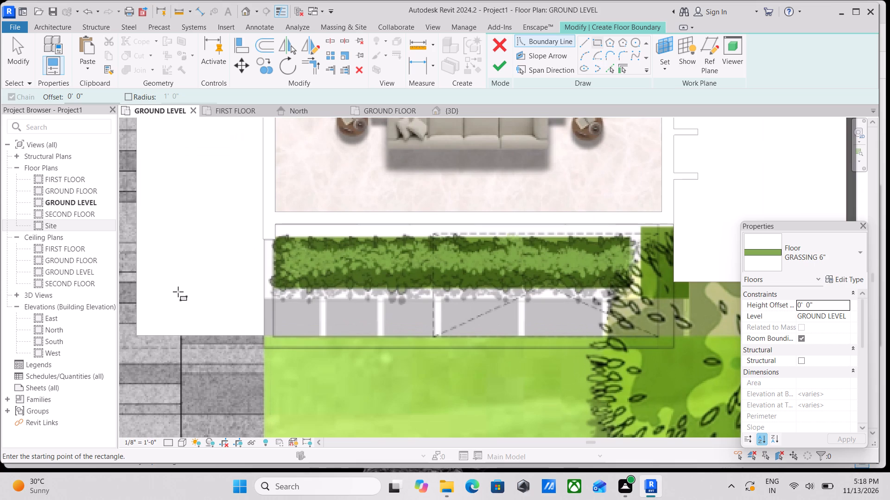
{"action": "left_click", "coordinate": [584, 37]}
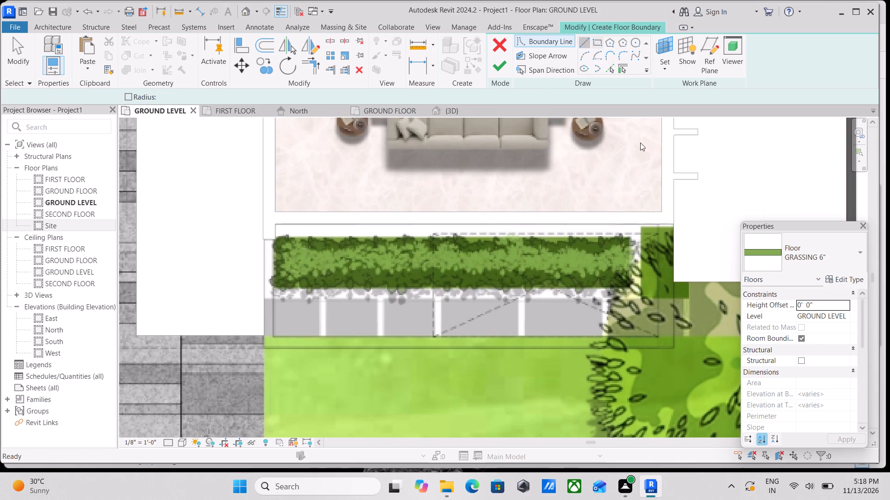
{"action": "scroll", "coordinate": [278, 301], "scroll_direction": "up", "scroll_amount": 3}
{"action": "middle_click_drag", "start_coordinate": [287, 375], "coordinate": [252, 318]}
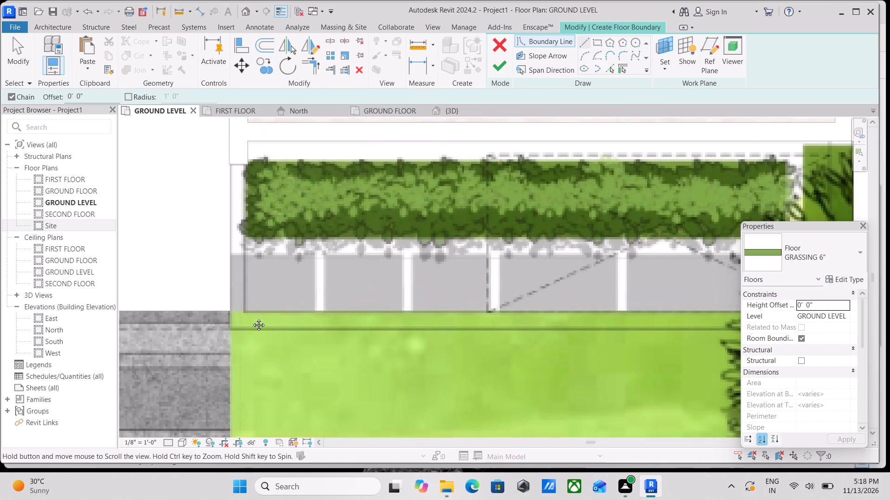
{"action": "middle_click_drag", "start_coordinate": [252, 318], "coordinate": [240, 279]}
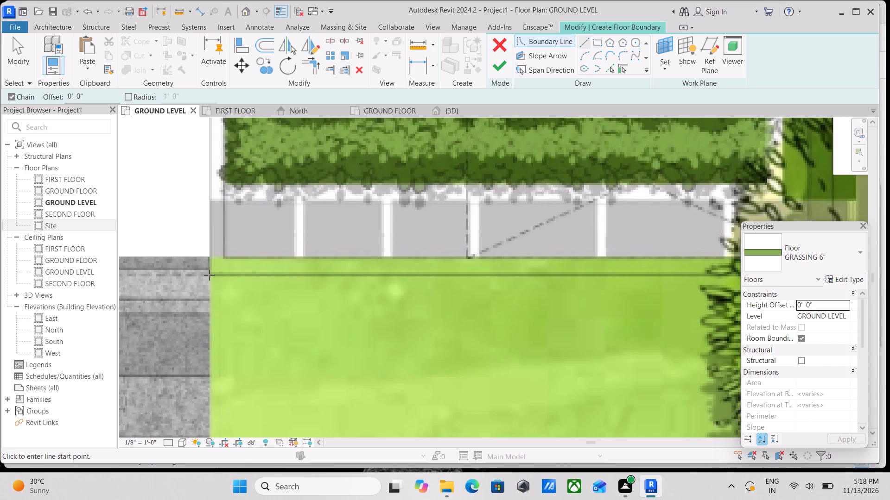
{"action": "left_click", "coordinate": [209, 275]}
{"action": "middle_click_drag", "start_coordinate": [331, 275], "coordinate": [133, 279]}
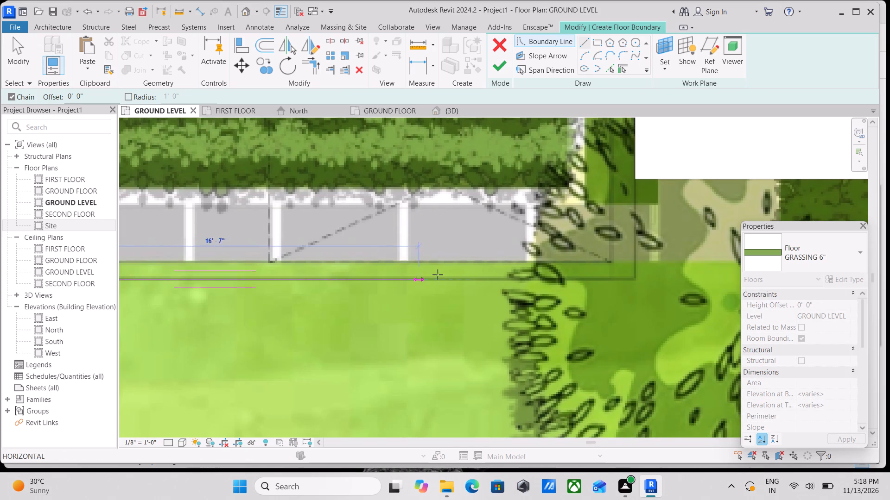
{"action": "scroll", "coordinate": [578, 269], "scroll_direction": "down", "scroll_amount": 1}
{"action": "middle_click_drag", "start_coordinate": [578, 269], "coordinate": [477, 300]}
{"action": "scroll", "coordinate": [546, 297], "scroll_direction": "up", "scroll_amount": 2}
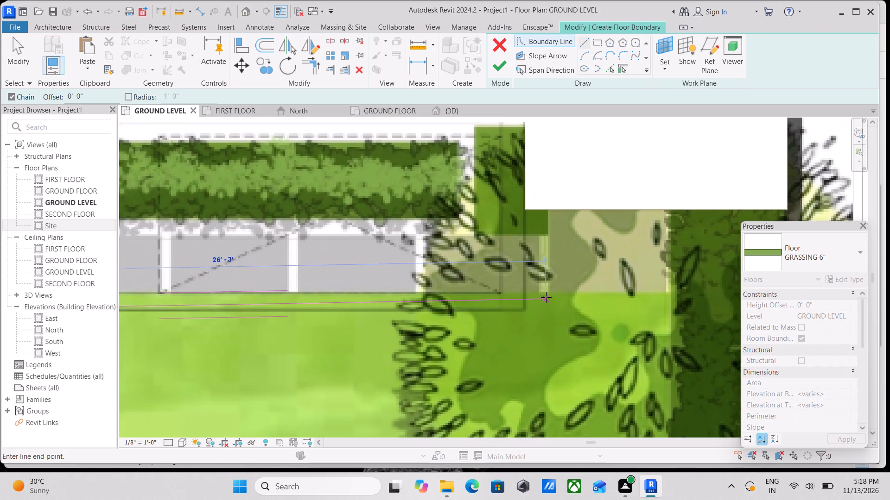
{"action": "scroll", "coordinate": [522, 309], "scroll_direction": "up", "scroll_amount": 4}
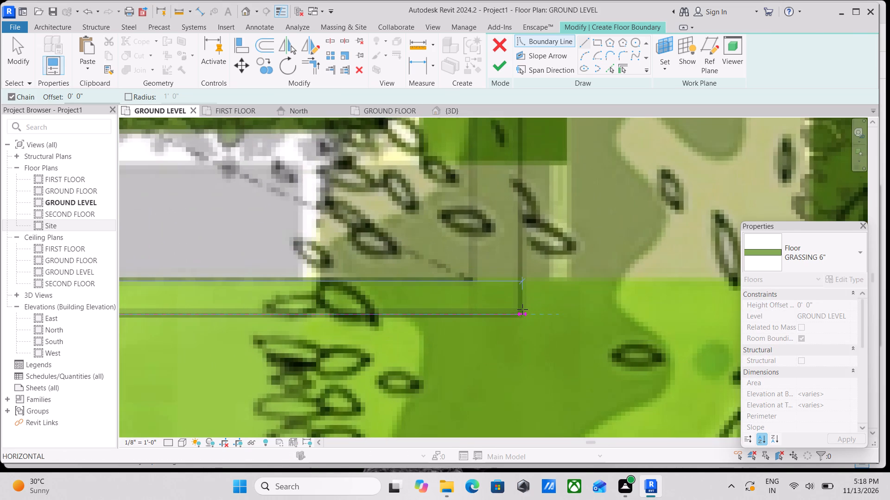
{"action": "scroll", "coordinate": [522, 309], "scroll_direction": "up", "scroll_amount": 4}
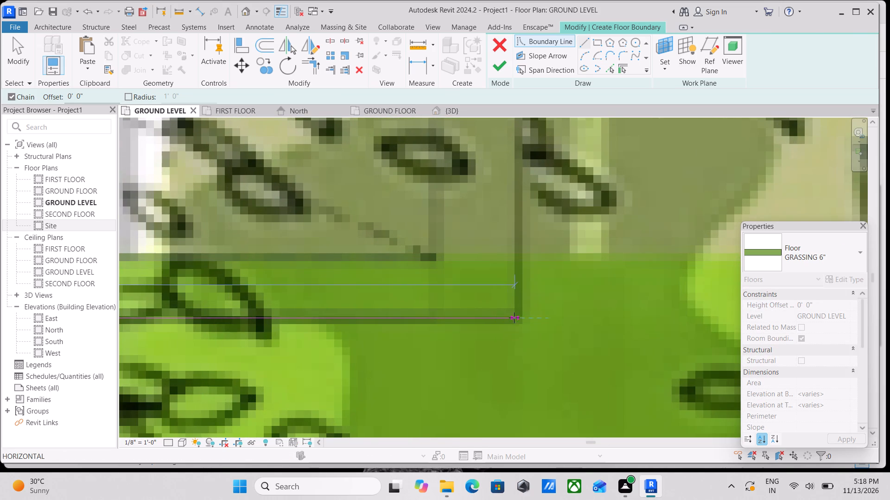
{"action": "left_click", "coordinate": [524, 318]}
Continue the floor boundary from the walk's far corner straight toward the house, ending on the METAL DECK FLOORING 6" floor edge.
{"action": "scroll", "coordinate": [514, 204], "scroll_direction": "down", "scroll_amount": 1}
{"action": "middle_click_drag", "start_coordinate": [514, 204], "coordinate": [540, 347]}
{"action": "scroll", "coordinate": [565, 239], "scroll_direction": "down", "scroll_amount": 2}
{"action": "middle_click_drag", "start_coordinate": [565, 239], "coordinate": [553, 327]}
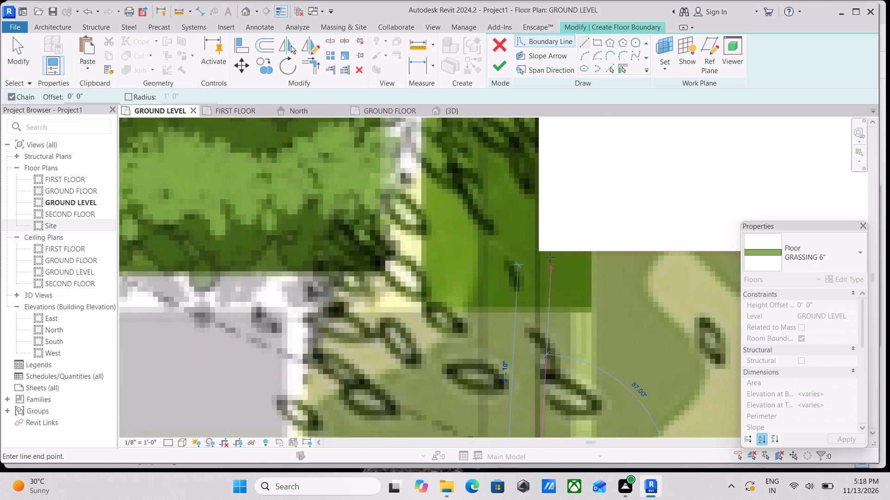
{"action": "scroll", "coordinate": [541, 255], "scroll_direction": "up", "scroll_amount": 8}
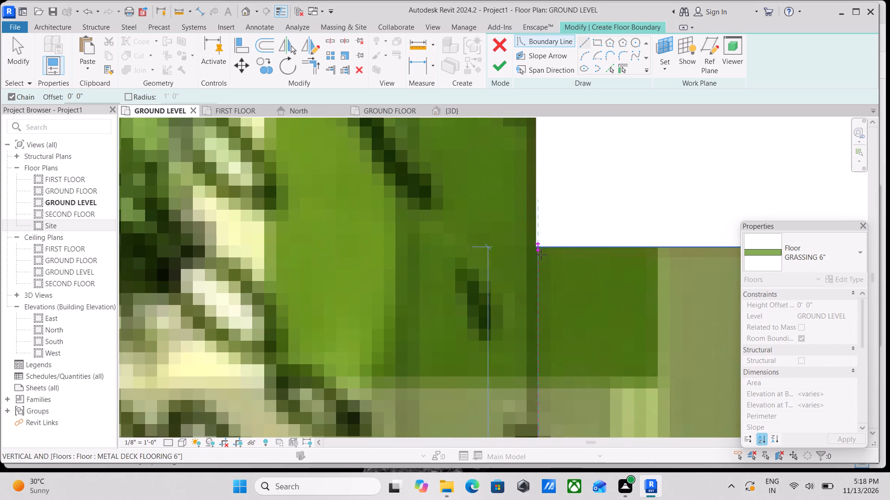
{"action": "scroll", "coordinate": [541, 255], "scroll_direction": "up", "scroll_amount": 2}
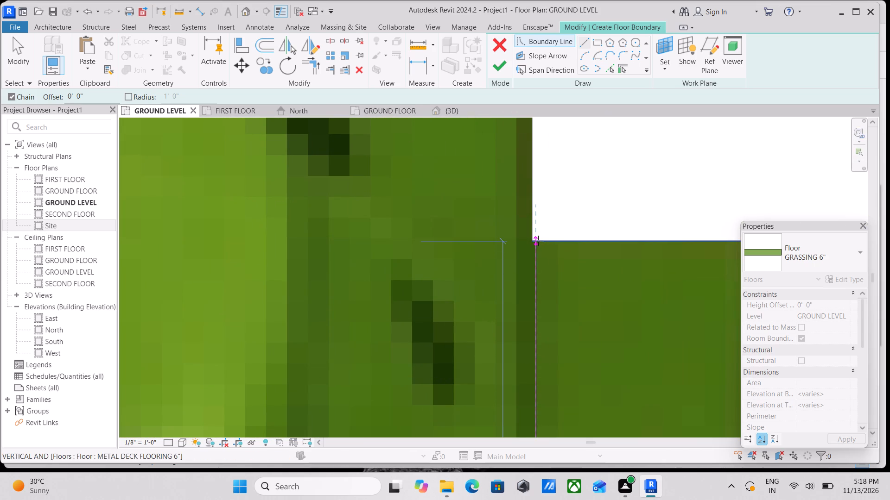
{"action": "left_click", "coordinate": [538, 241]}
Draw a boundary line about 13'-4" long along the METAL DECK FLOORING 6" edge, out to the plan image's outer side edge.
{"action": "scroll", "coordinate": [621, 240], "scroll_direction": "down", "scroll_amount": 2}
{"action": "middle_click_drag", "start_coordinate": [621, 240], "coordinate": [275, 256]}
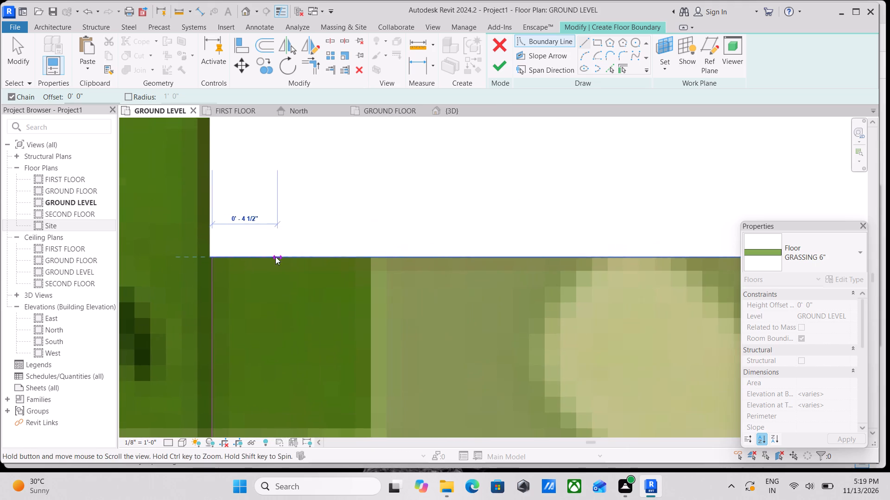
{"action": "scroll", "coordinate": [456, 269], "scroll_direction": "down", "scroll_amount": 2}
{"action": "middle_click_drag", "start_coordinate": [464, 266], "coordinate": [251, 255]}
{"action": "scroll", "coordinate": [382, 241], "scroll_direction": "down", "scroll_amount": 3}
{"action": "middle_click_drag", "start_coordinate": [383, 241], "coordinate": [263, 242]}
{"action": "scroll", "coordinate": [454, 259], "scroll_direction": "down", "scroll_amount": 3}
{"action": "middle_click_drag", "start_coordinate": [454, 259], "coordinate": [234, 256]}
{"action": "scroll", "coordinate": [233, 256], "scroll_direction": "down", "scroll_amount": 1}
{"action": "scroll", "coordinate": [424, 256], "scroll_direction": "down", "scroll_amount": 2}
{"action": "middle_click_drag", "start_coordinate": [424, 256], "coordinate": [324, 259]}
{"action": "scroll", "coordinate": [324, 259], "scroll_direction": "down", "scroll_amount": 3}
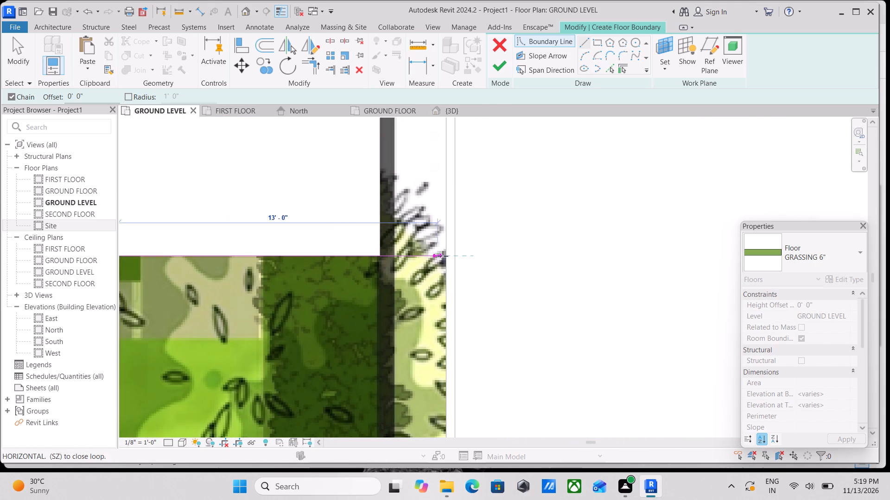
{"action": "left_click", "coordinate": [446, 258]}
Draw a perpendicular boundary line about 13'-9" long along the outer side of the planting to the site's front corner.
{"action": "scroll", "coordinate": [456, 331], "scroll_direction": "down", "scroll_amount": 1}
{"action": "middle_click_drag", "start_coordinate": [456, 331], "coordinate": [448, 250]}
{"action": "scroll", "coordinate": [447, 355], "scroll_direction": "down", "scroll_amount": 1}
{"action": "middle_click_drag", "start_coordinate": [447, 355], "coordinate": [422, 257]}
{"action": "scroll", "coordinate": [409, 346], "scroll_direction": "down", "scroll_amount": 2}
{"action": "middle_click_drag", "start_coordinate": [409, 346], "coordinate": [417, 327]}
{"action": "left_click", "coordinate": [420, 341]}
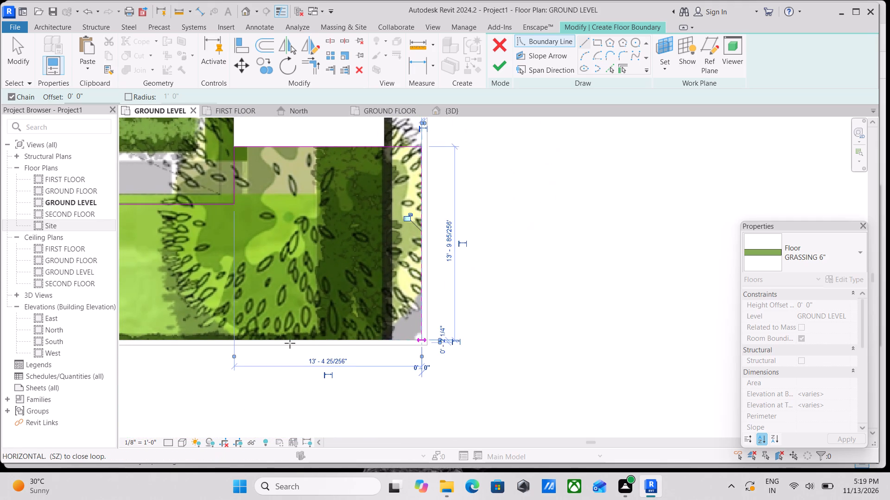
Draw a boundary line along the lawn's front edge from the site corner to the edge of the car porch paving.
{"action": "middle_click_drag", "start_coordinate": [290, 343], "coordinate": [536, 306]}
{"action": "middle_click_drag", "start_coordinate": [280, 308], "coordinate": [387, 307]}
{"action": "scroll", "coordinate": [387, 307], "scroll_direction": "down", "scroll_amount": 1}
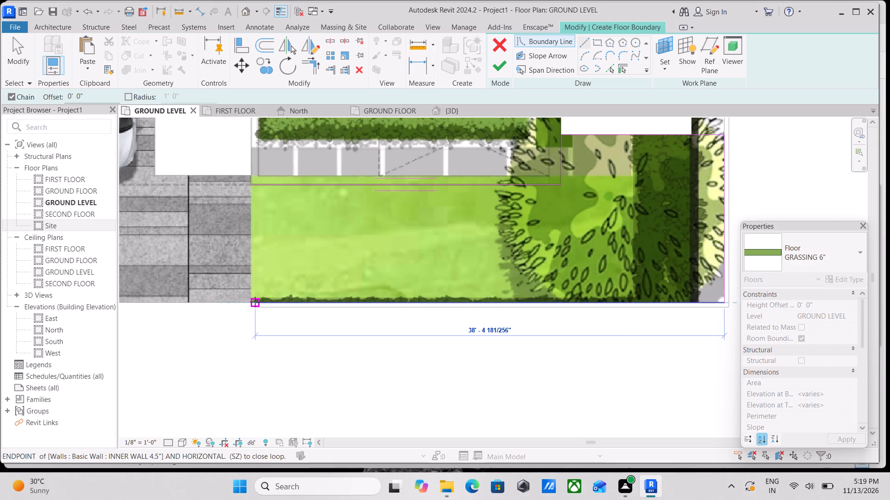
{"action": "scroll", "coordinate": [255, 302], "scroll_direction": "up", "scroll_amount": 13}
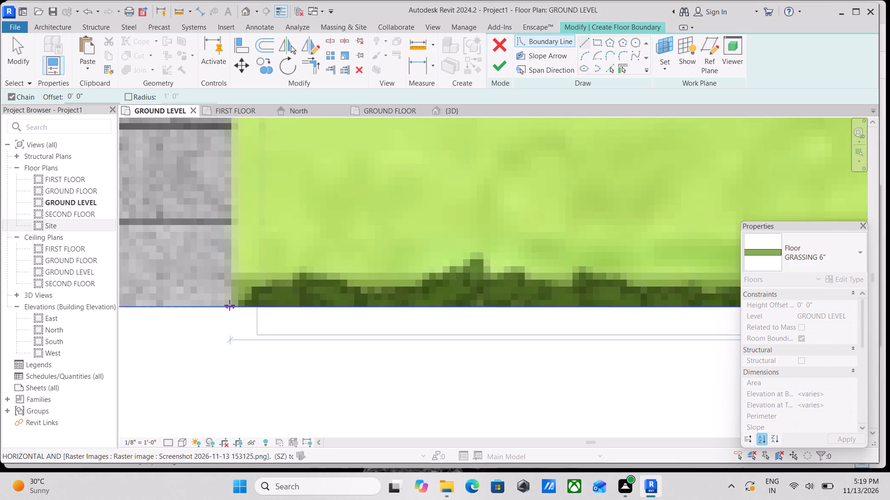
{"action": "scroll", "coordinate": [232, 307], "scroll_direction": "up", "scroll_amount": 3}
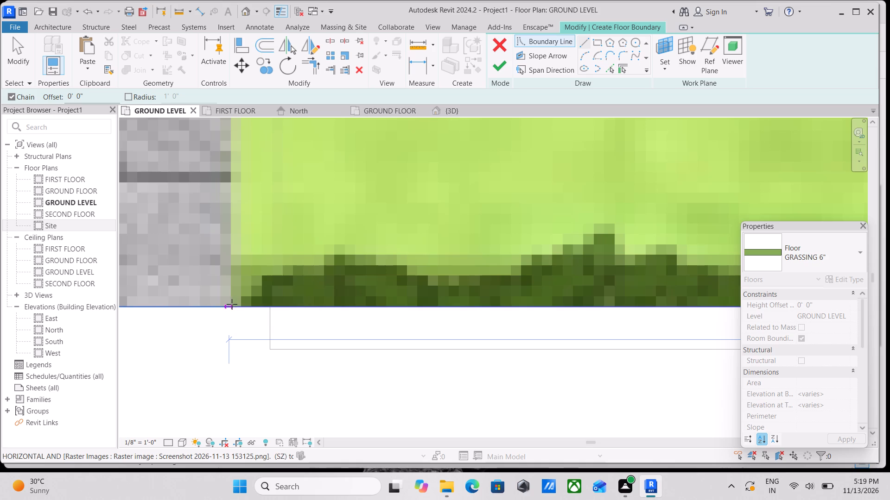
{"action": "scroll", "coordinate": [234, 306], "scroll_direction": "up", "scroll_amount": 7}
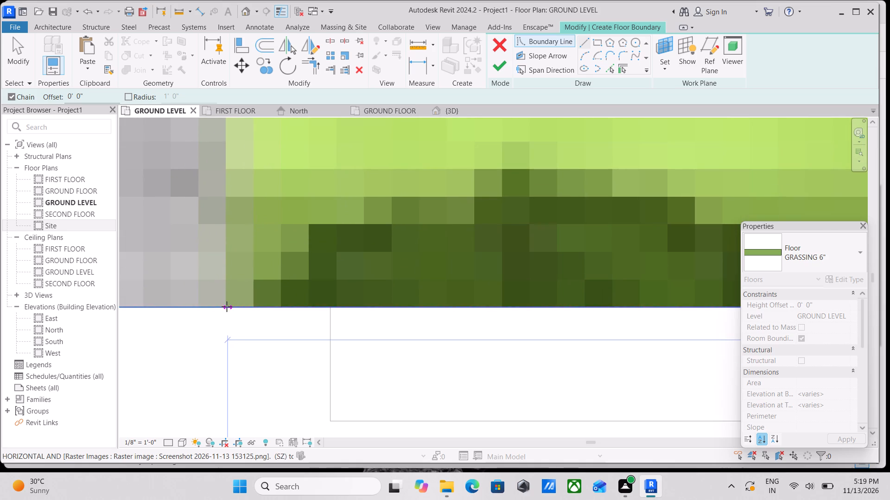
{"action": "left_click", "coordinate": [226, 306]}
Close the boundary with a line along the car porch paving edge to the start of the walk-side line, and end line drawing.
{"action": "scroll", "coordinate": [228, 260], "scroll_direction": "down", "scroll_amount": 2}
{"action": "middle_click_drag", "start_coordinate": [228, 260], "coordinate": [228, 261]}
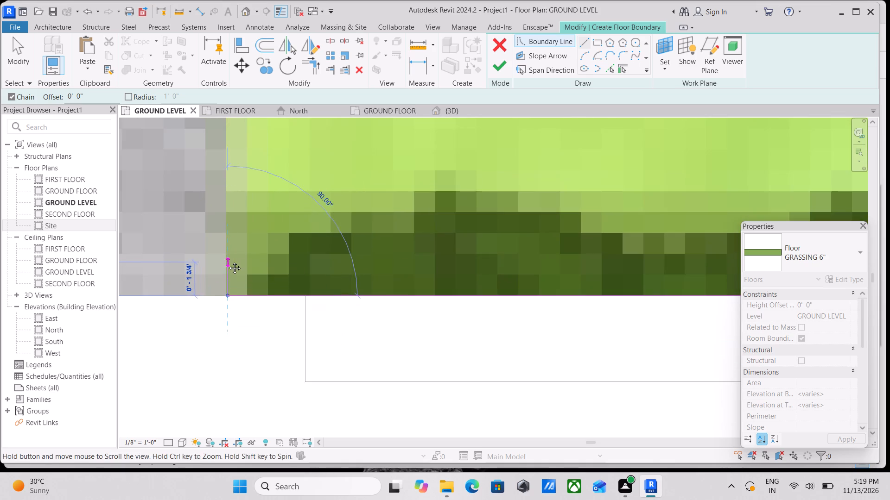
{"action": "middle_click_drag", "start_coordinate": [228, 261], "coordinate": [246, 437]}
{"action": "scroll", "coordinate": [236, 231], "scroll_direction": "down", "scroll_amount": 2}
{"action": "middle_click_drag", "start_coordinate": [236, 231], "coordinate": [290, 384]}
{"action": "scroll", "coordinate": [302, 261], "scroll_direction": "down", "scroll_amount": 6}
{"action": "middle_click_drag", "start_coordinate": [302, 261], "coordinate": [325, 498]}
{"action": "scroll", "coordinate": [335, 325], "scroll_direction": "down", "scroll_amount": 5}
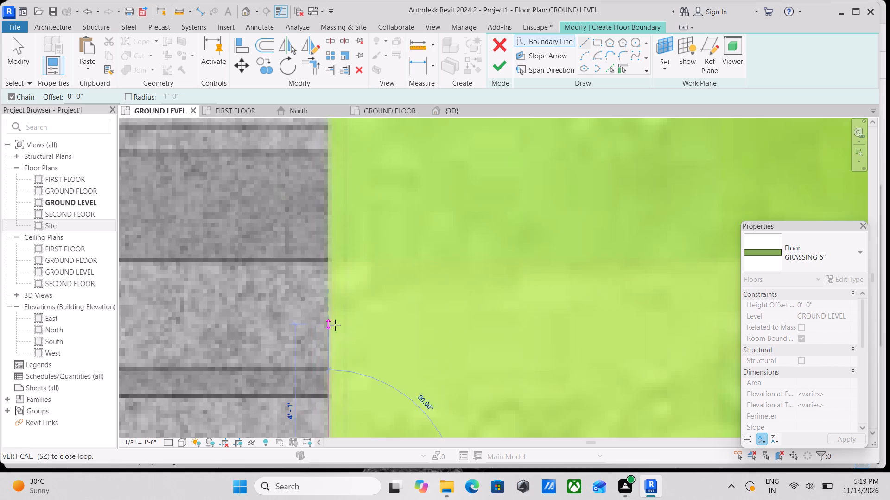
{"action": "middle_click_drag", "start_coordinate": [335, 325], "coordinate": [355, 499]}
{"action": "scroll", "coordinate": [358, 366], "scroll_direction": "down", "scroll_amount": 2}
{"action": "middle_click_drag", "start_coordinate": [358, 366], "coordinate": [358, 407]}
{"action": "scroll", "coordinate": [359, 392], "scroll_direction": "up", "scroll_amount": 1}
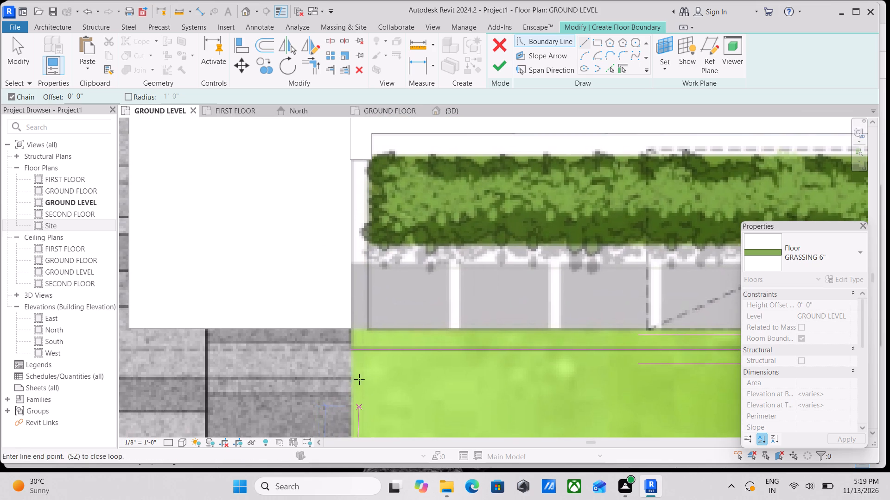
{"action": "scroll", "coordinate": [359, 379], "scroll_direction": "up", "scroll_amount": 6}
{"action": "scroll", "coordinate": [346, 321], "scroll_direction": "up", "scroll_amount": 2}
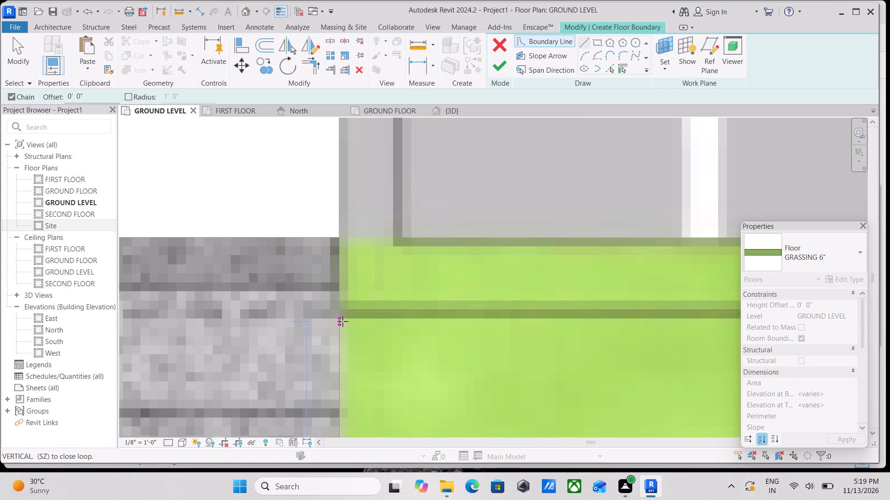
{"action": "left_click", "coordinate": [338, 306]}
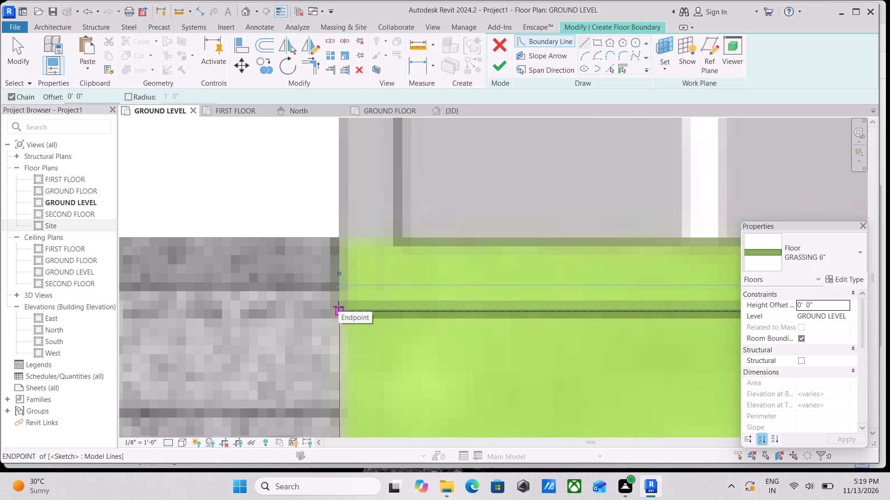
{"action": "key", "text": "Escape"}
{"action": "key", "text": "Escape"}
{"action": "key", "text": "Escape"}
{"action": "scroll", "coordinate": [378, 302], "scroll_direction": "down", "scroll_amount": 4}
{"action": "scroll", "coordinate": [387, 338], "scroll_direction": "down", "scroll_amount": 2}
{"action": "middle_click_drag", "start_coordinate": [387, 338], "coordinate": [263, 253]}
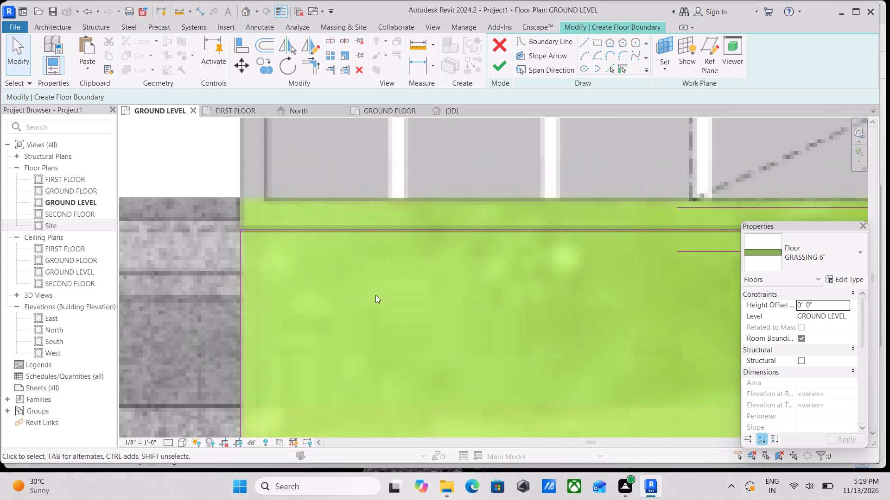
{"action": "scroll", "coordinate": [378, 295], "scroll_direction": "down", "scroll_amount": 12}
{"action": "middle_click_drag", "start_coordinate": [444, 312], "coordinate": [375, 286]}
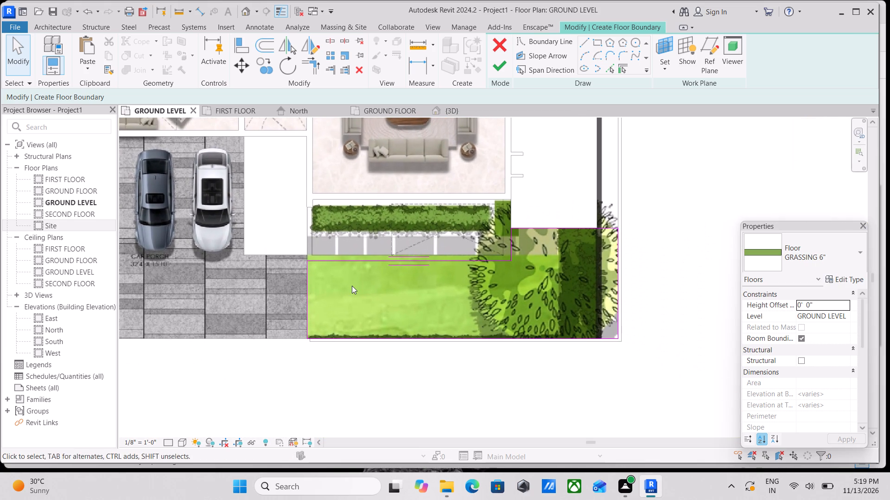
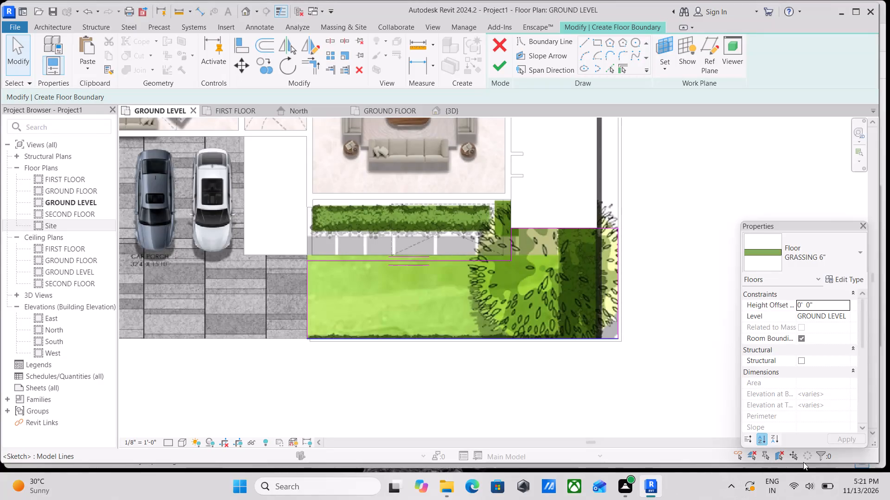
Finish the boundary sketch to create the front lawn's GRASSING 6" floor.
{"action": "scroll", "coordinate": [763, 478], "scroll_direction": "down", "scroll_amount": 2}
{"action": "scroll", "coordinate": [759, 478], "scroll_direction": "up", "scroll_amount": 1}
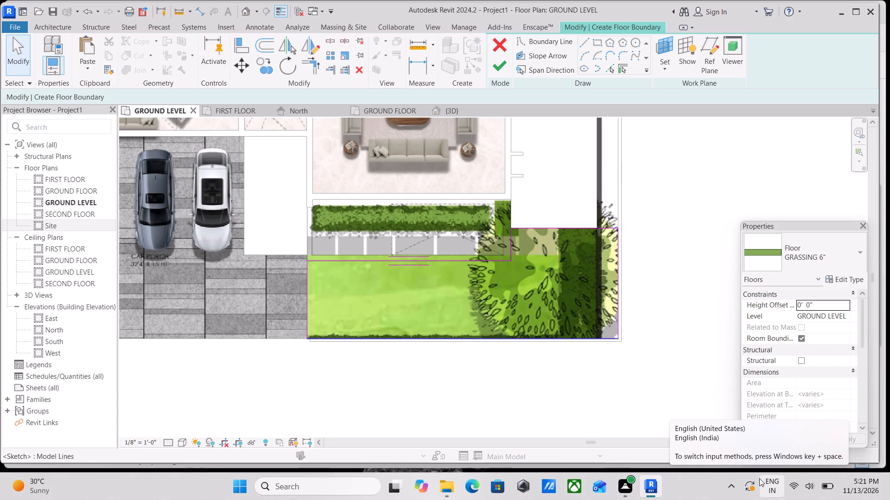
{"action": "scroll", "coordinate": [818, 497], "scroll_direction": "up", "scroll_amount": 1}
{"action": "scroll", "coordinate": [636, 479], "scroll_direction": "down", "scroll_amount": 1}
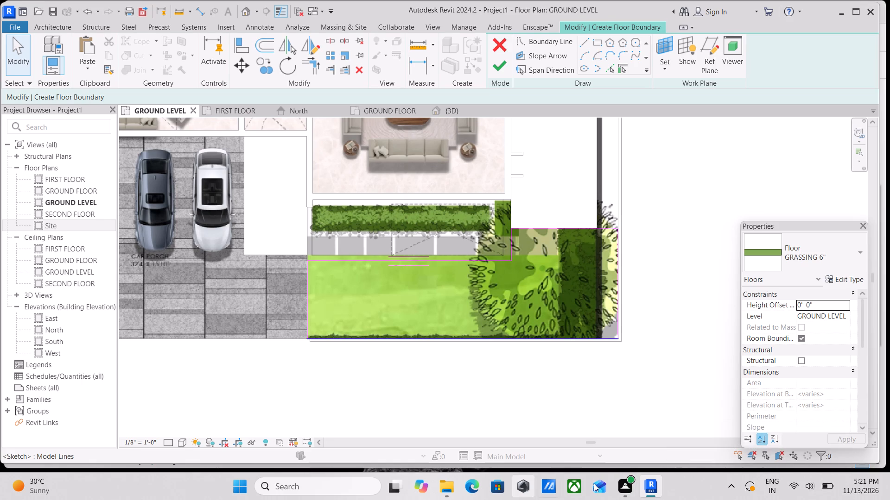
{"action": "scroll", "coordinate": [642, 453], "scroll_direction": "up", "scroll_amount": 2}
{"action": "scroll", "coordinate": [536, 285], "scroll_direction": "up", "scroll_amount": 2}
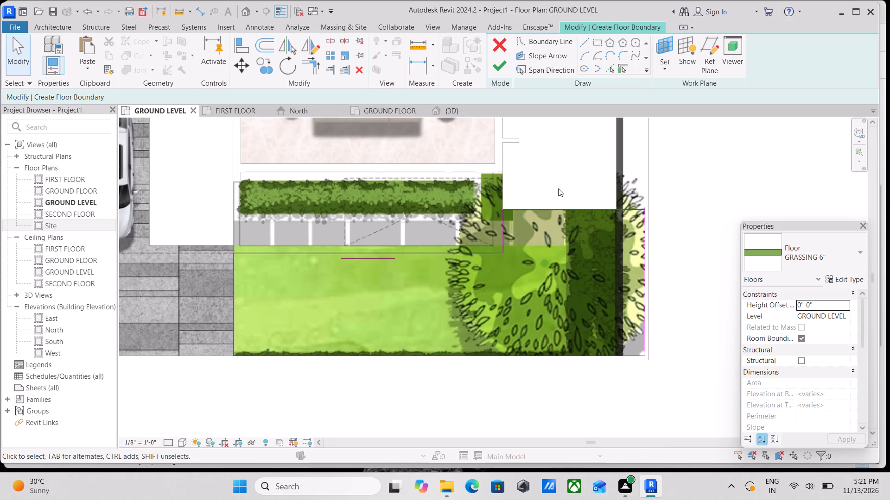
{"action": "left_click", "coordinate": [500, 65]}
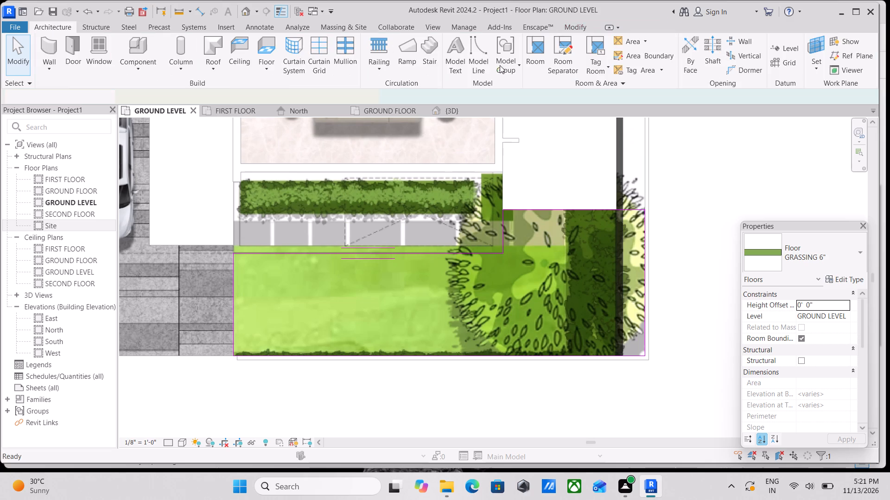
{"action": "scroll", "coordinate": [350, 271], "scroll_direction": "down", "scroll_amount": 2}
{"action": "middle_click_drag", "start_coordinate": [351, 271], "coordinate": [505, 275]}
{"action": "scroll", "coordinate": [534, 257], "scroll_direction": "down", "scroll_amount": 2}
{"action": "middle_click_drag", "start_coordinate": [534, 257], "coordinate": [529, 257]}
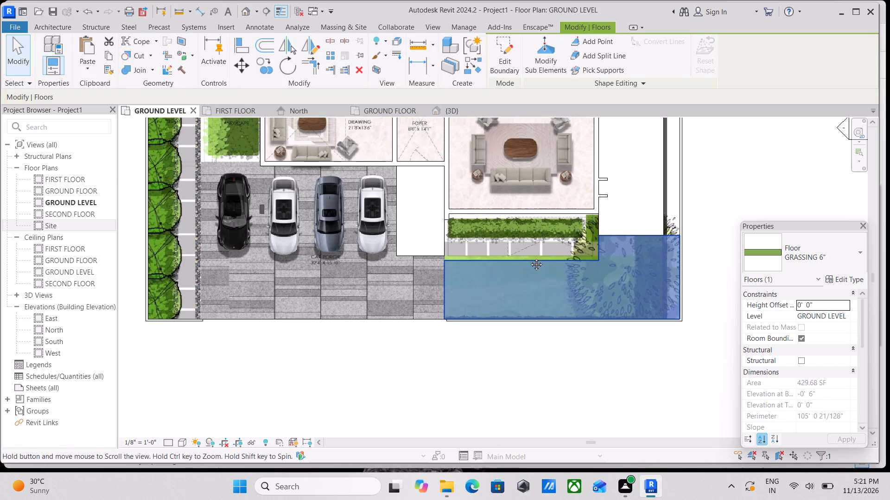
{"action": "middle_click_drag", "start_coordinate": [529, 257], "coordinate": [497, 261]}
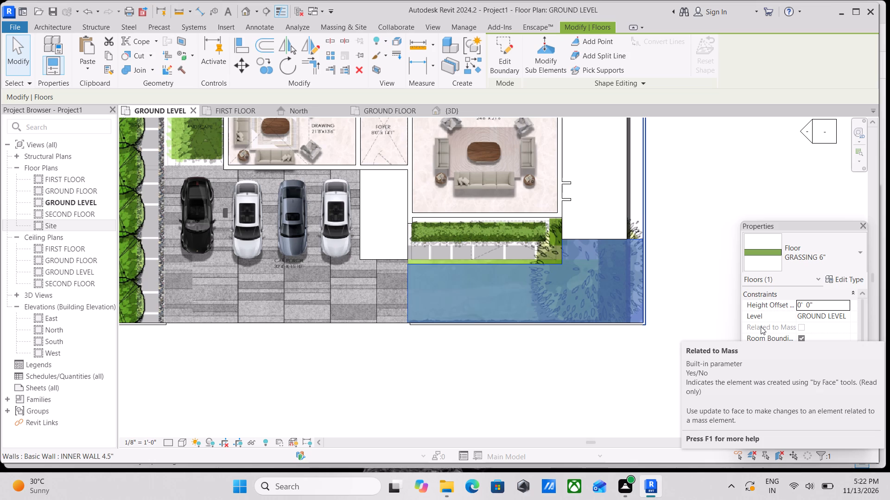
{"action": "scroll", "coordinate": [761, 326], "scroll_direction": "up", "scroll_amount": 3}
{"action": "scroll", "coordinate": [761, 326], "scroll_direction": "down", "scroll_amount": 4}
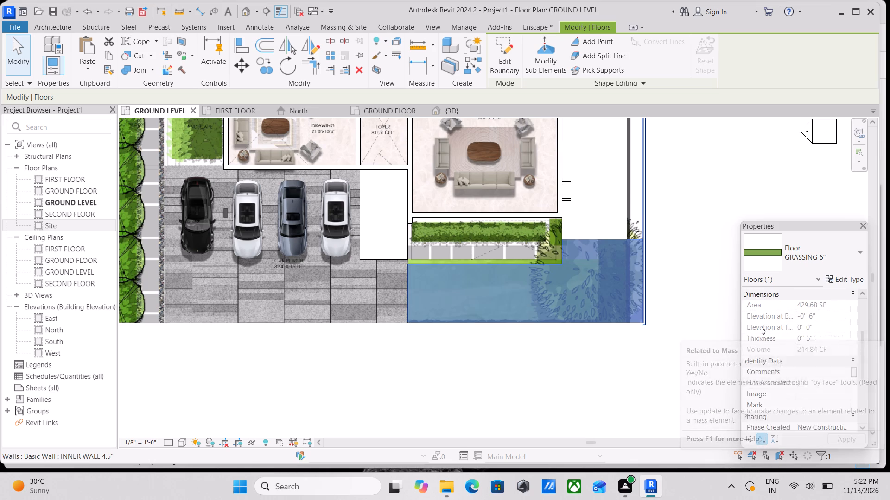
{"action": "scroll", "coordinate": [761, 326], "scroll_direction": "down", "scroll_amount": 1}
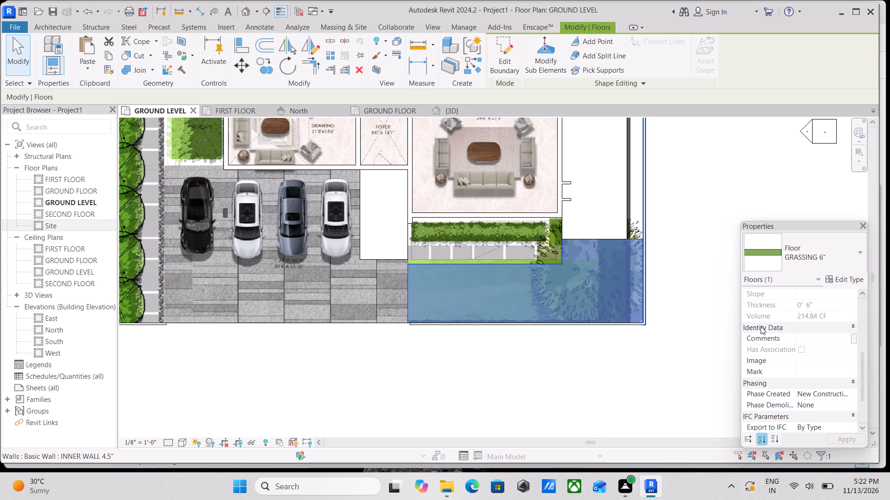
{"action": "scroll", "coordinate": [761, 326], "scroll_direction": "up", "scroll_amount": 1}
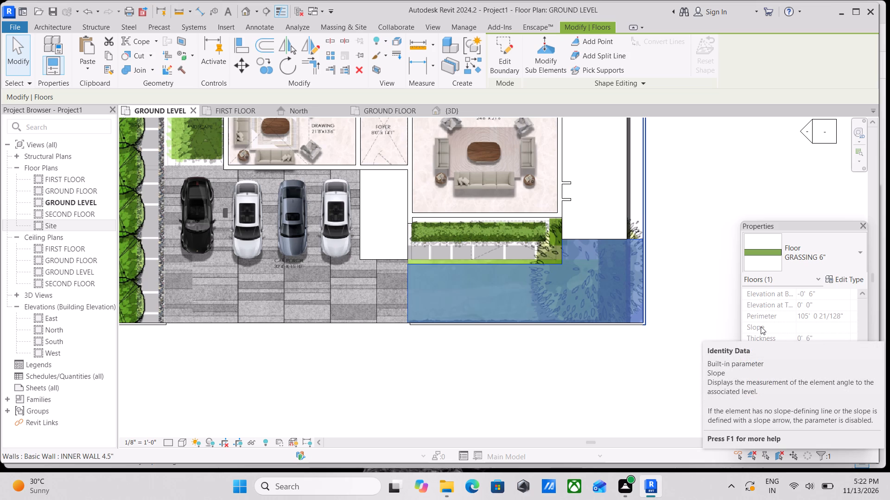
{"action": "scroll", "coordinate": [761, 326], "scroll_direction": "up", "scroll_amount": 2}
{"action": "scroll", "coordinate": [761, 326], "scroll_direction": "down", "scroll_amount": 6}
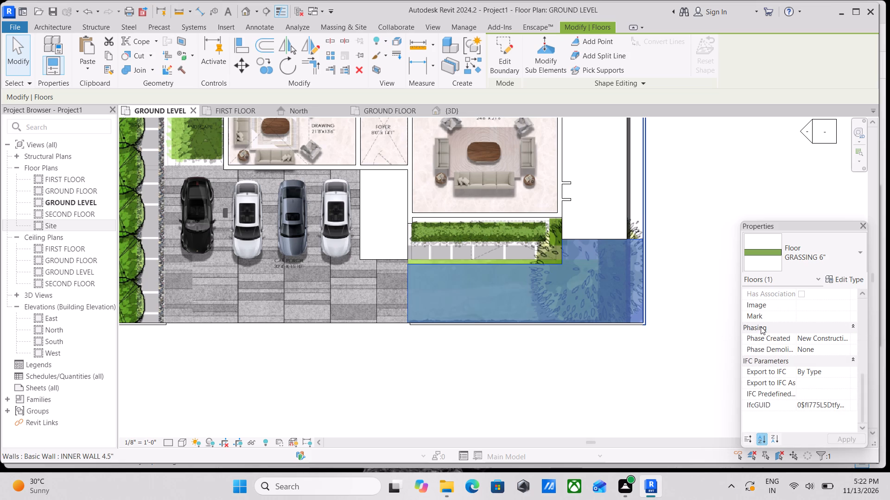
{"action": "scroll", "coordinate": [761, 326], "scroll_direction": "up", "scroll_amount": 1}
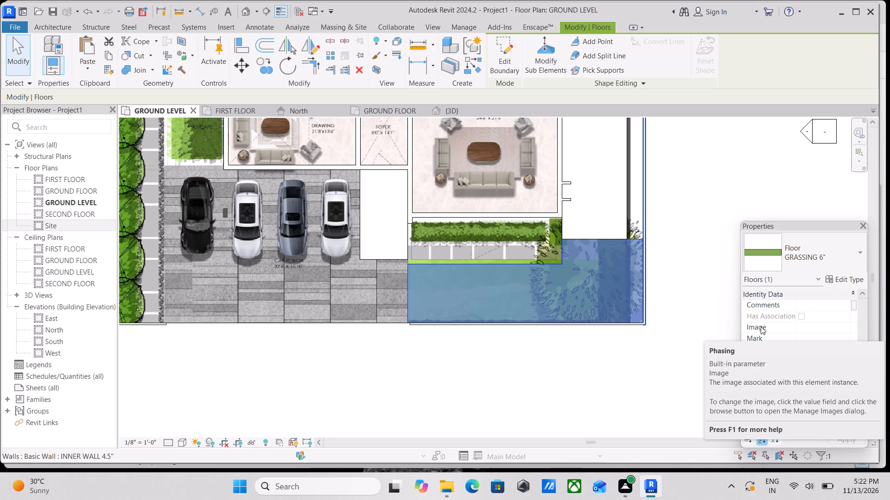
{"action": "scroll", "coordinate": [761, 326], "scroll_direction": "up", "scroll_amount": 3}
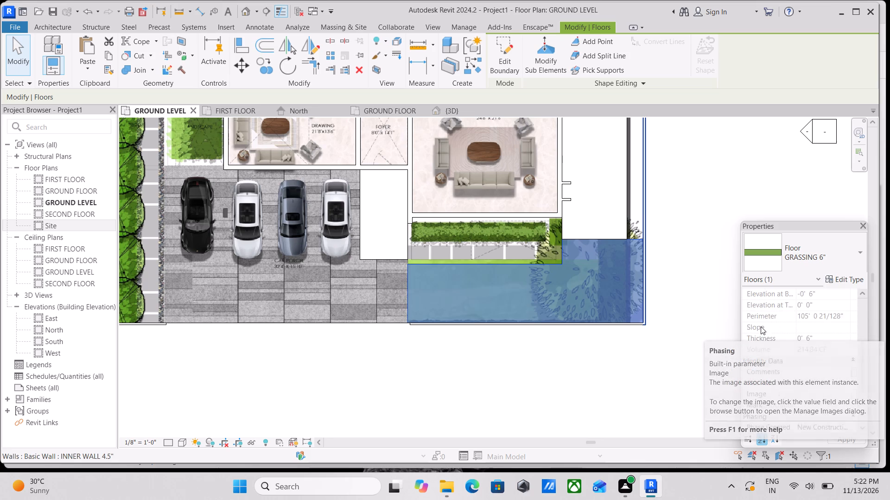
Start a new architectural floor and duplicate the GRASSING 6" type under the name fine aggreagate flooring 6".
{"action": "middle_click_drag", "start_coordinate": [369, 257], "coordinate": [507, 287]}
{"action": "middle_click_drag", "start_coordinate": [394, 284], "coordinate": [456, 311]}
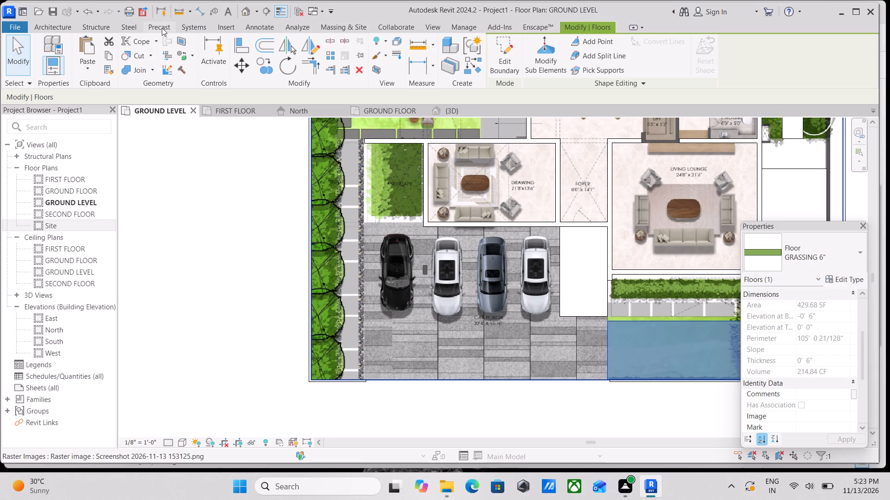
{"action": "left_click", "coordinate": [229, 27]}
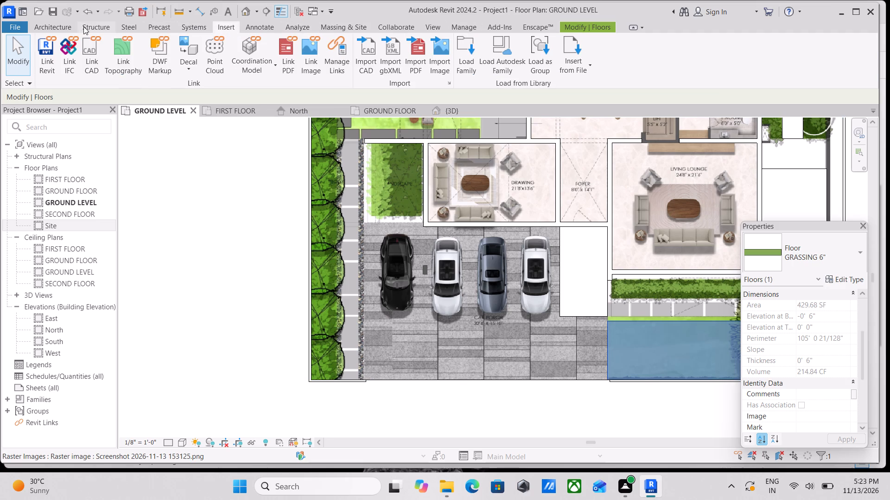
{"action": "left_click", "coordinate": [40, 26]}
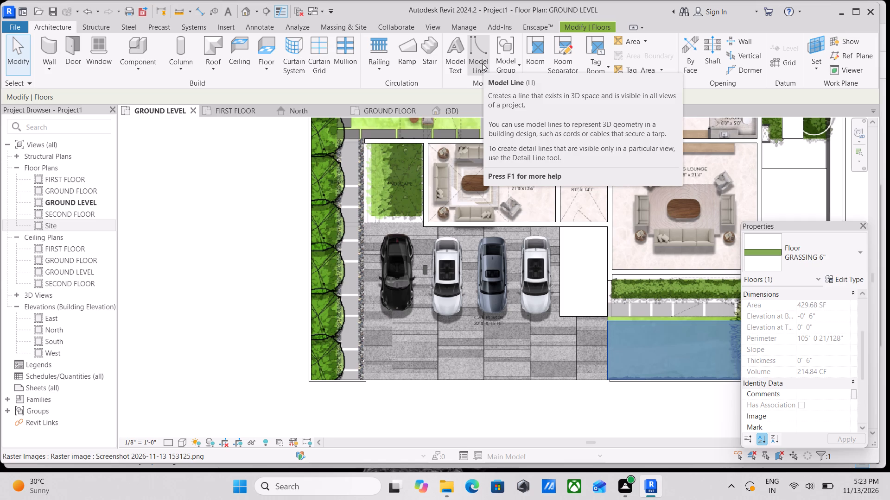
{"action": "scroll", "coordinate": [451, 67], "scroll_direction": "up", "scroll_amount": 1}
{"action": "scroll", "coordinate": [364, 58], "scroll_direction": "up", "scroll_amount": 2}
{"action": "scroll", "coordinate": [366, 223], "scroll_direction": "up", "scroll_amount": 2}
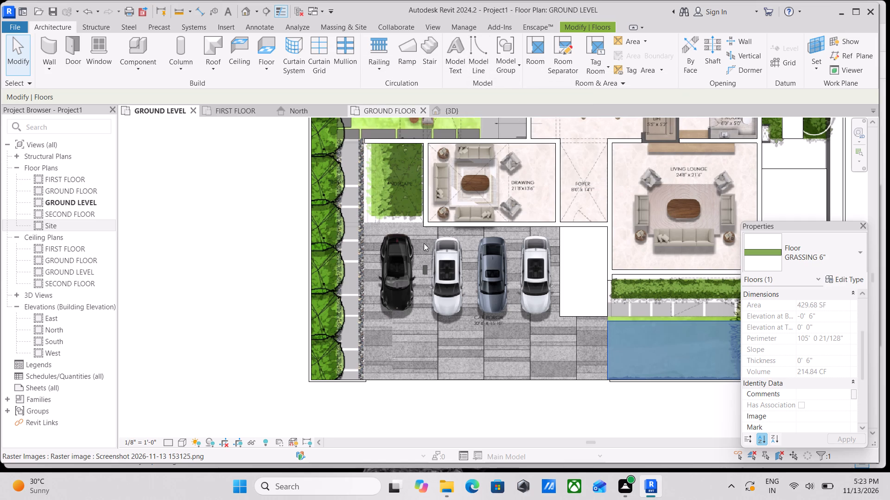
{"action": "scroll", "coordinate": [440, 248], "scroll_direction": "up", "scroll_amount": 2}
{"action": "scroll", "coordinate": [343, 226], "scroll_direction": "down", "scroll_amount": 2}
{"action": "middle_click_drag", "start_coordinate": [340, 226], "coordinate": [261, 253]}
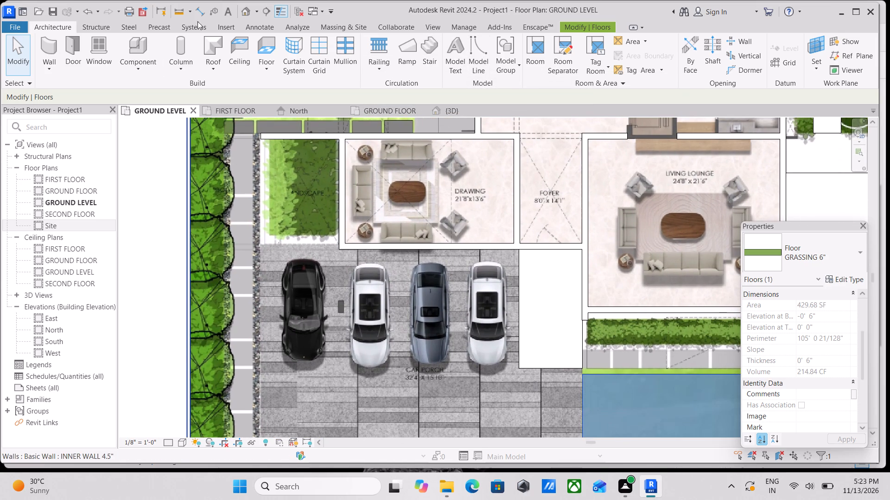
{"action": "left_click", "coordinate": [258, 70]}
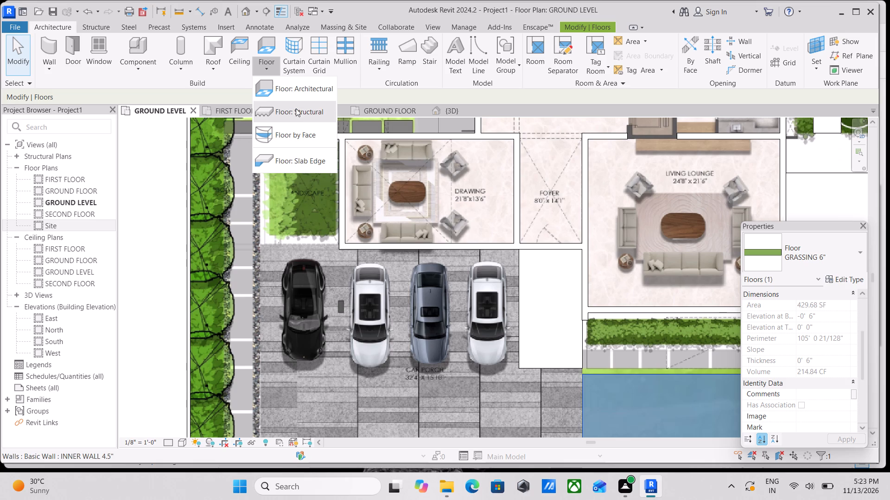
{"action": "left_click", "coordinate": [305, 91]}
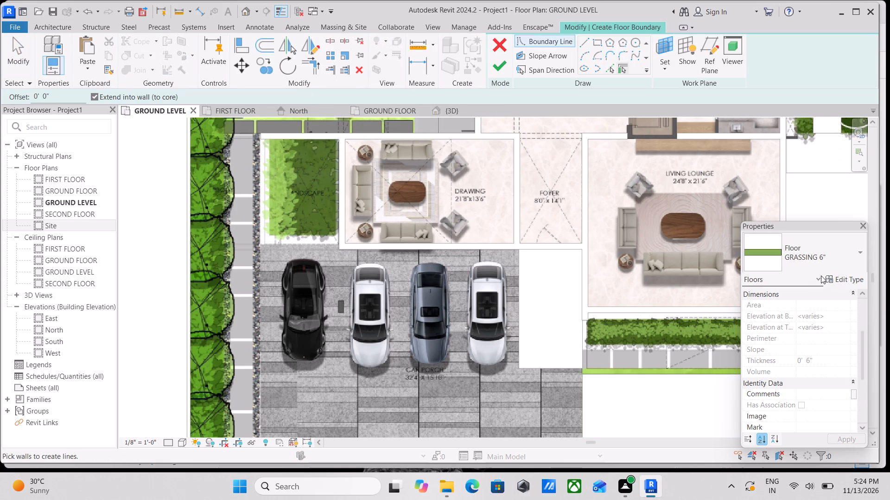
{"action": "left_click", "coordinate": [837, 276]}
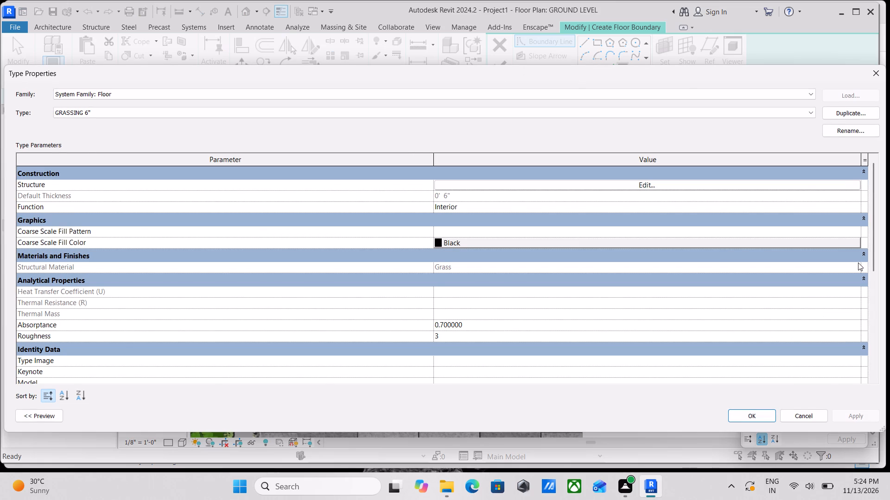
{"action": "left_click", "coordinate": [835, 111]}
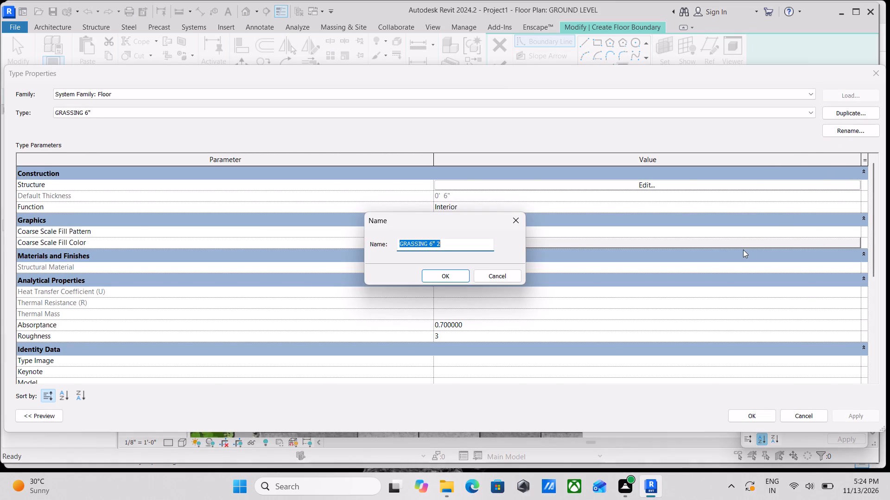
{"action": "type", "text": "flooring"}
{"action": "key", "text": "space"}
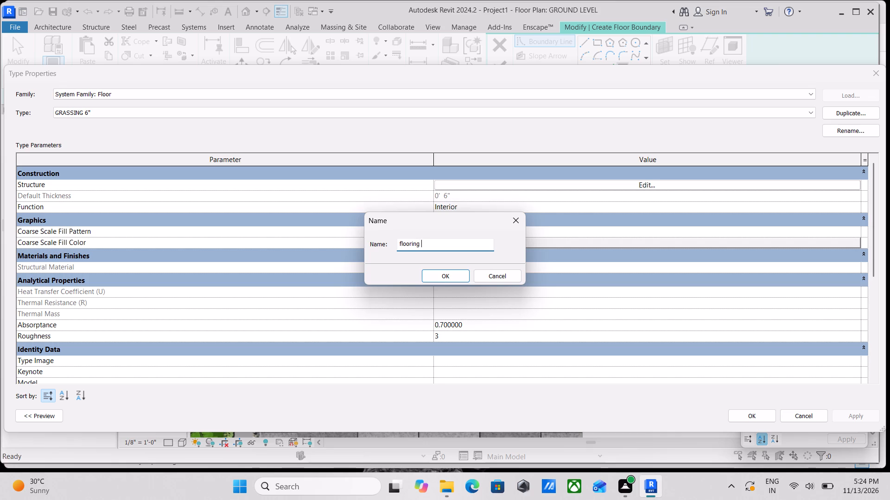
{"action": "key", "text": "BackSpace"}
{"action": "key", "text": "BackSpace"}
{"action": "key", "text": "BackSpace"}
{"action": "key", "text": "BackSpace"}
{"action": "key", "text": "BackSpace"}
{"action": "key", "text": "BackSpace"}
{"action": "key", "text": "BackSpace"}
{"action": "key", "text": "BackSpace"}
{"action": "key", "text": "BackSpace"}
{"action": "key", "text": "BackSpace"}
{"action": "key", "text": "BackSpace"}
{"action": "key", "text": "BackSpace"}
{"action": "key", "text": "BackSpace"}
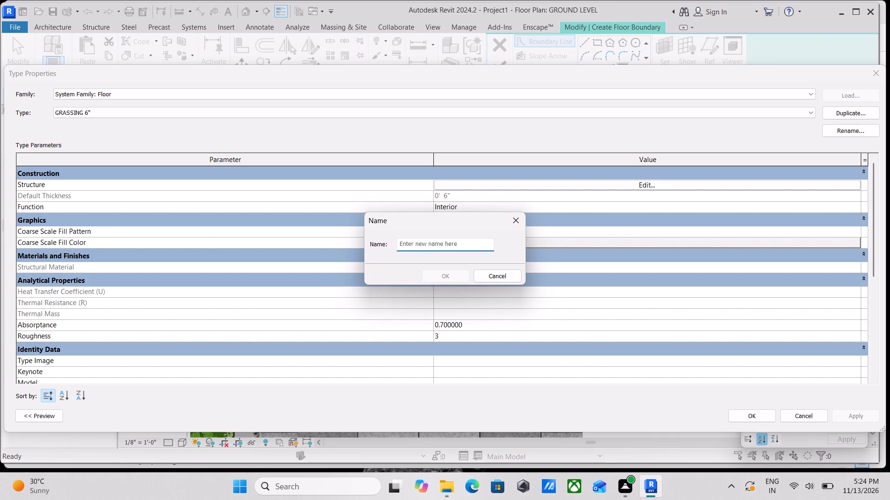
{"action": "type", "text": "fin"}
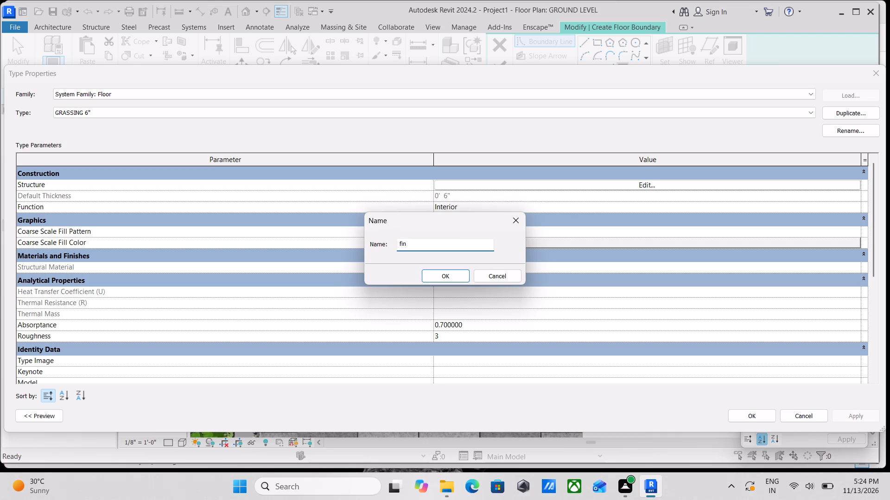
{"action": "type", "text": "e aggreagate"}
{"action": "key", "text": "b"}
{"action": "key", "text": "BackSpace"}
{"action": "key", "text": "space"}
{"action": "type", "text": "flooring"}
{"action": "key", "text": "space"}
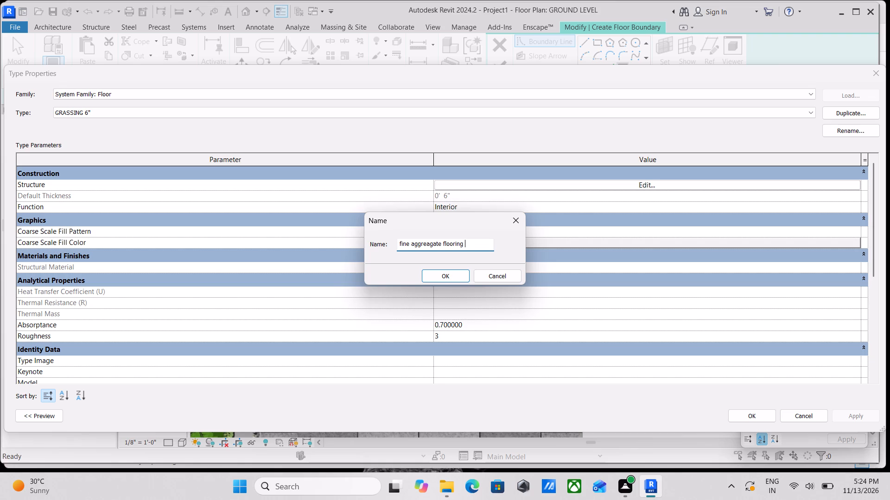
{"action": "type", "text": "6"}
{"action": "key", "text": "ctrl+apostrophe"}
{"action": "key", "text": "shift+quotedbl"}
{"action": "left_click", "coordinate": [455, 278]}
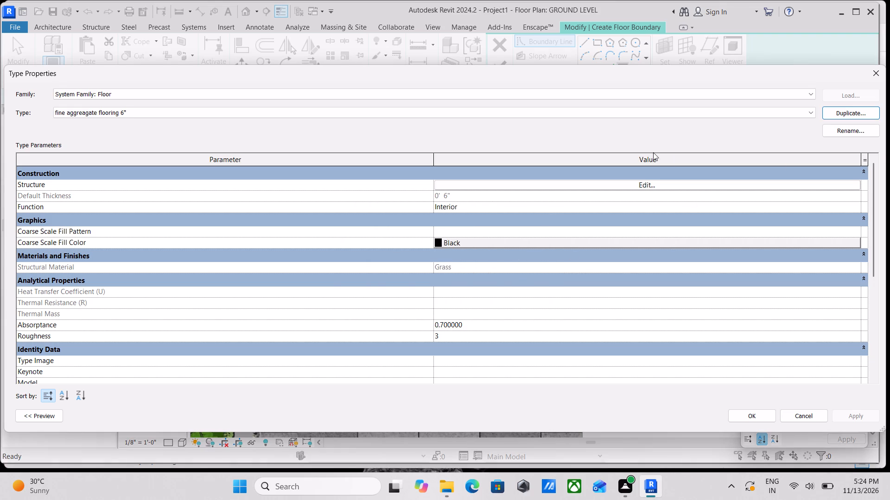
Create a new material from the floor type's structure layer and name it fine aggreagate.
{"action": "left_click", "coordinate": [632, 183]}
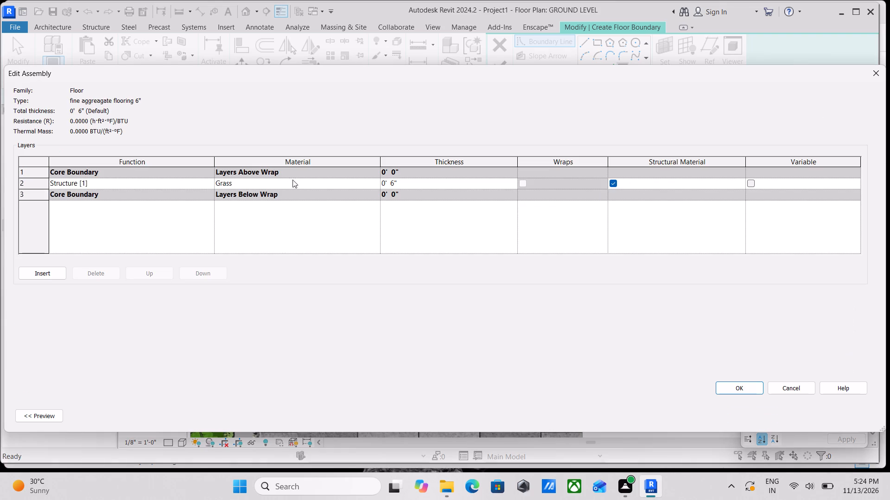
{"action": "left_click", "coordinate": [330, 181]}
{"action": "left_click", "coordinate": [376, 185]}
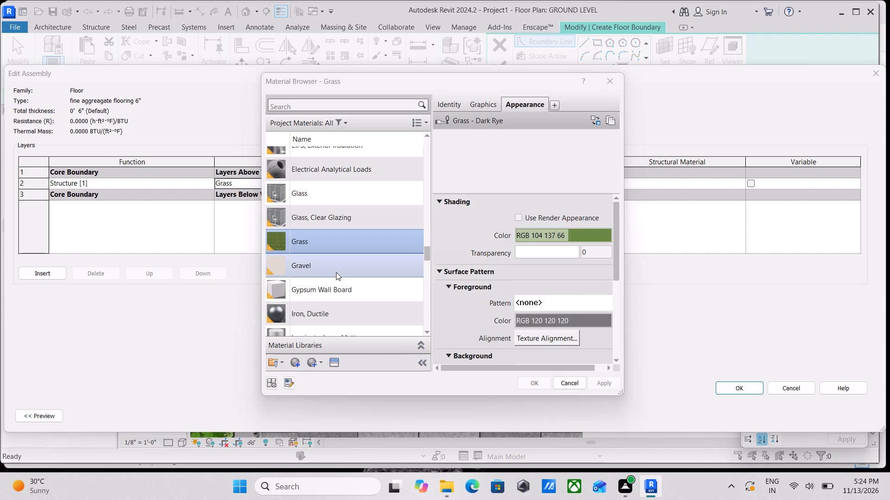
{"action": "left_click", "coordinate": [291, 362]}
{"action": "left_click", "coordinate": [312, 376]}
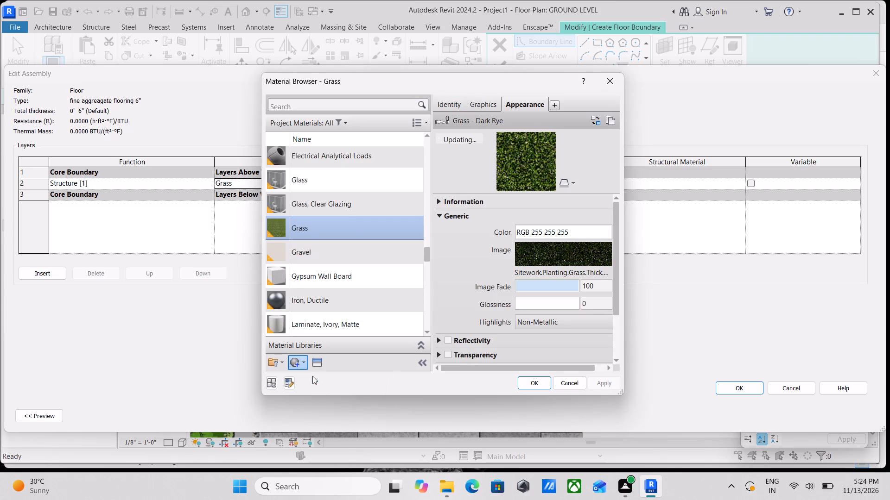
{"action": "right_click", "coordinate": [311, 243]}
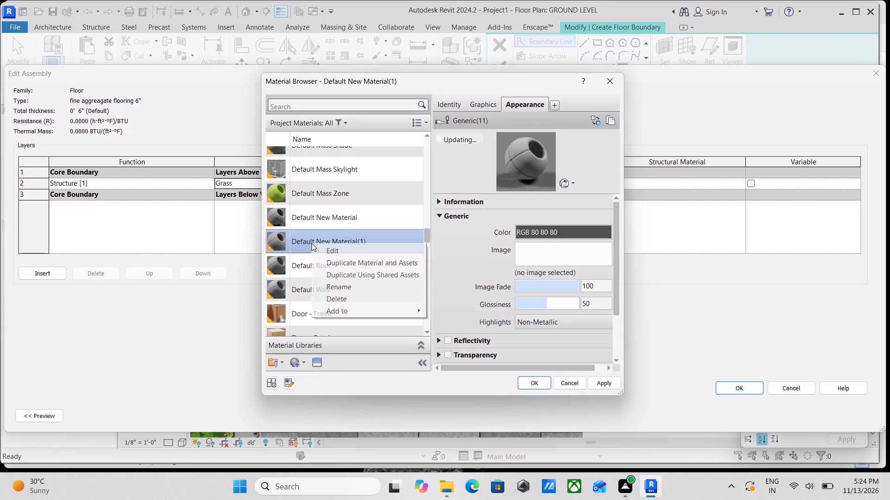
{"action": "left_click", "coordinate": [367, 290]}
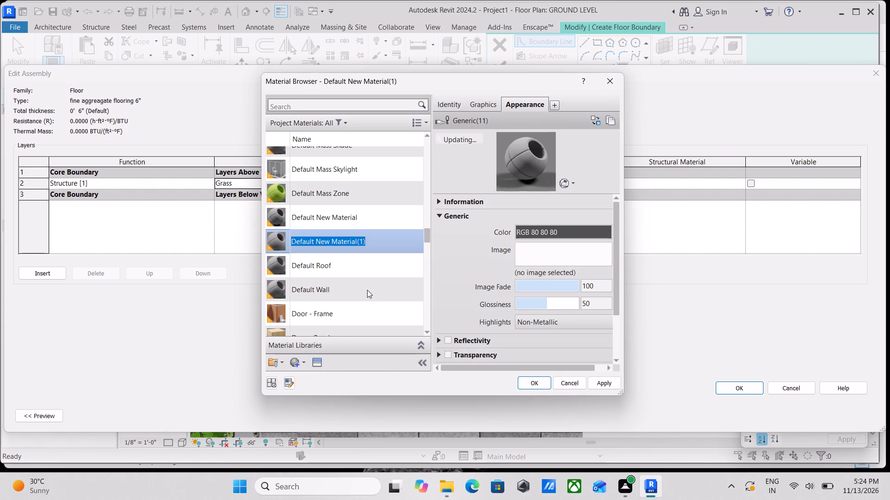
{"action": "key", "text": "d"}
{"action": "key", "text": "BackSpace"}
{"action": "type", "text": "fi"}
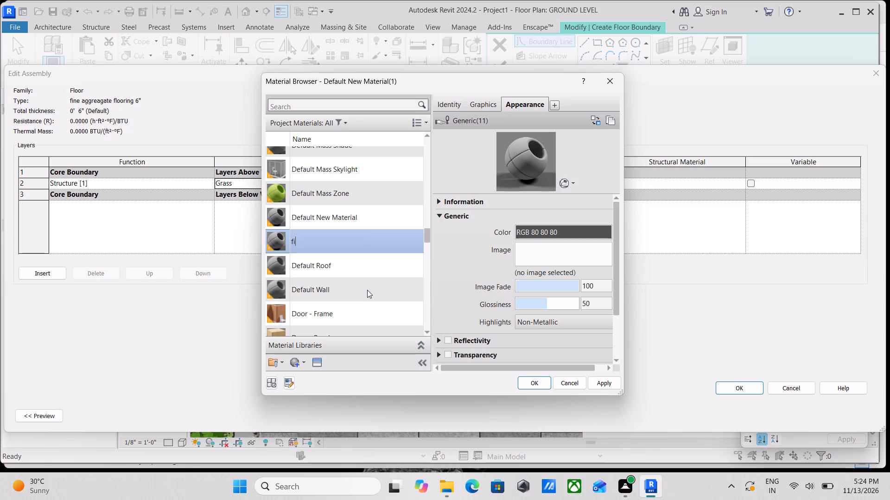
{"action": "type", "text": "ne aggrea"}
{"action": "type", "text": "gate"}
Open the asset browser and look through the Appearance Library's Stone category for an appearance for the fine aggreagate material.
{"action": "scroll", "coordinate": [367, 290], "scroll_direction": "up", "scroll_amount": 1}
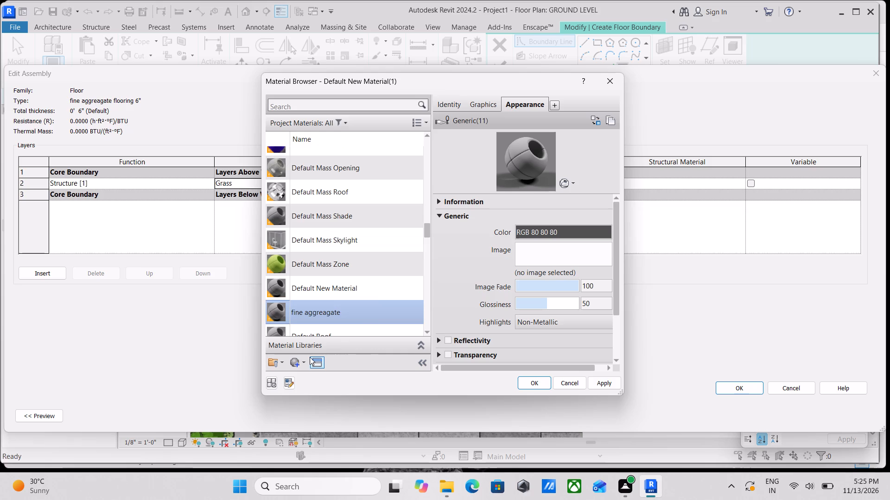
{"action": "left_click", "coordinate": [310, 359]}
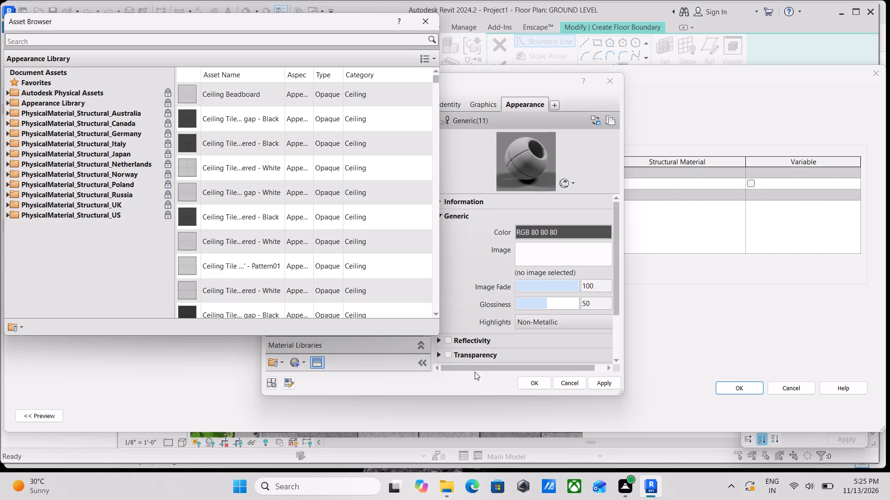
{"action": "scroll", "coordinate": [145, 194], "scroll_direction": "down", "scroll_amount": 1}
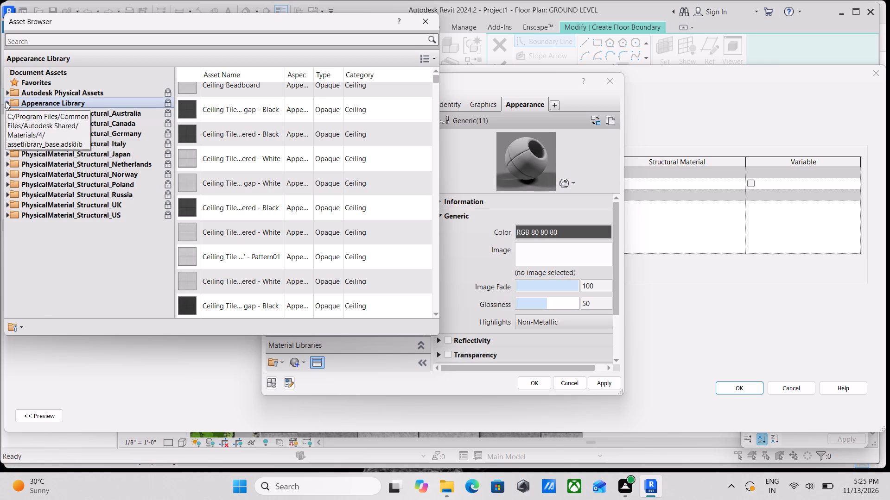
{"action": "left_click", "coordinate": [6, 100]}
{"action": "scroll", "coordinate": [32, 288], "scroll_direction": "down", "scroll_amount": 1}
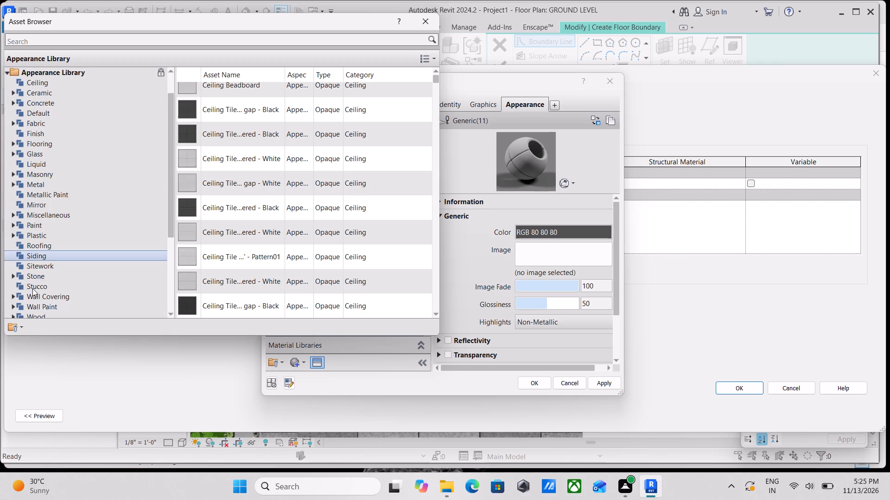
{"action": "left_click", "coordinate": [42, 279]}
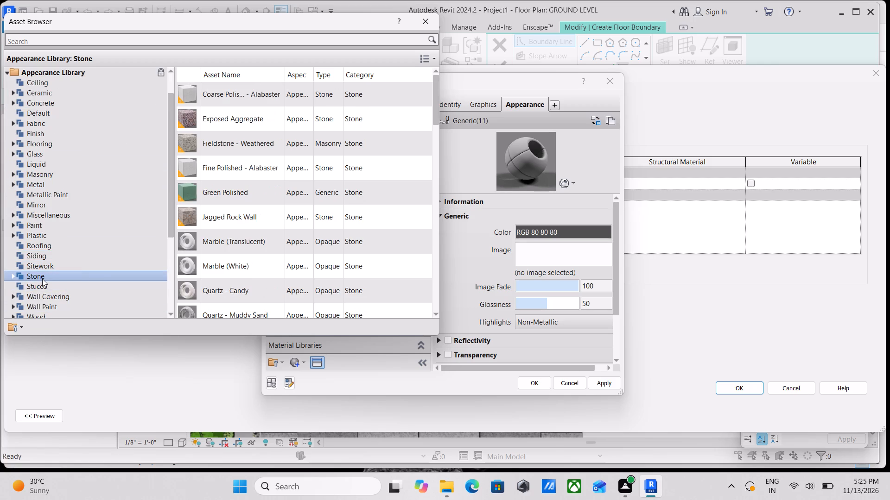
{"action": "scroll", "coordinate": [6, 299], "scroll_direction": "down", "scroll_amount": 2}
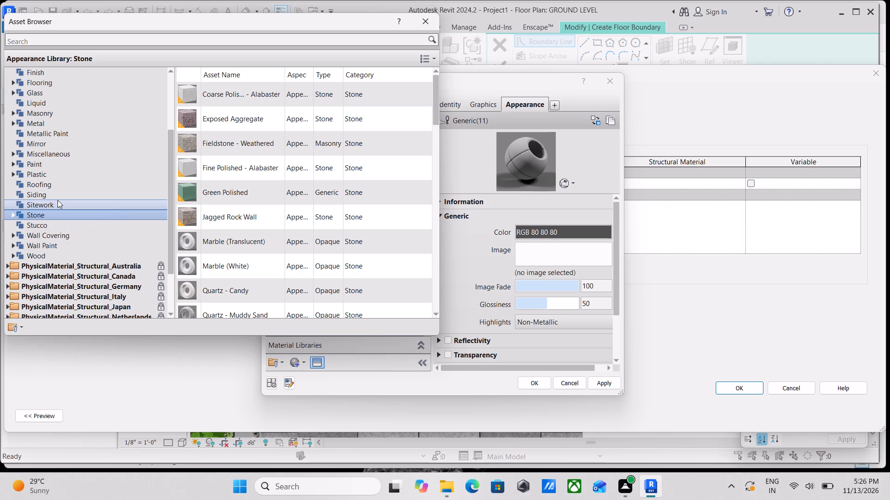
{"action": "scroll", "coordinate": [57, 200], "scroll_direction": "up", "scroll_amount": 2}
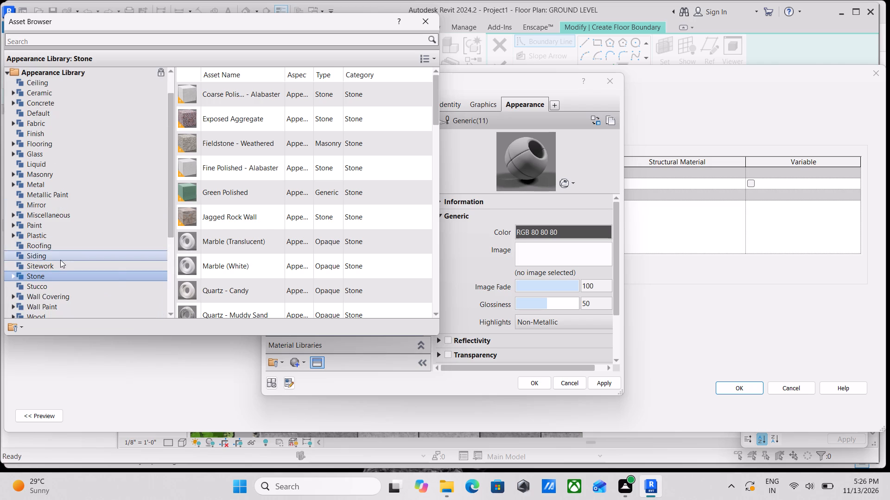
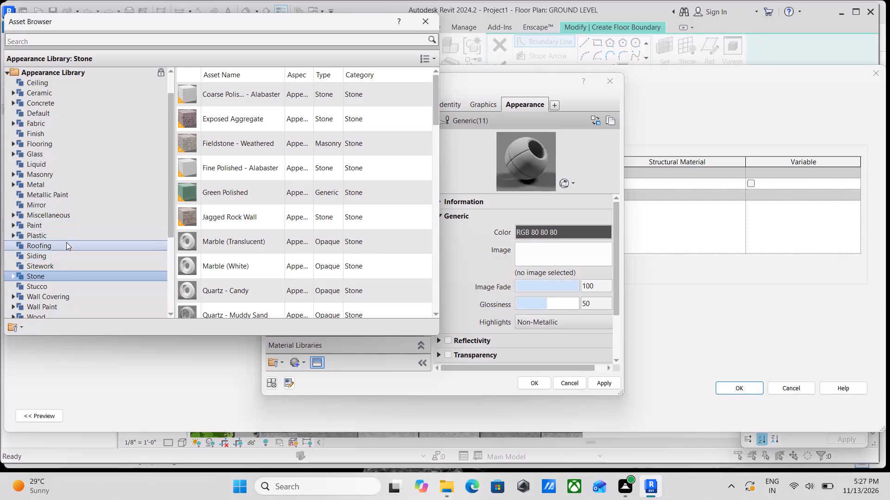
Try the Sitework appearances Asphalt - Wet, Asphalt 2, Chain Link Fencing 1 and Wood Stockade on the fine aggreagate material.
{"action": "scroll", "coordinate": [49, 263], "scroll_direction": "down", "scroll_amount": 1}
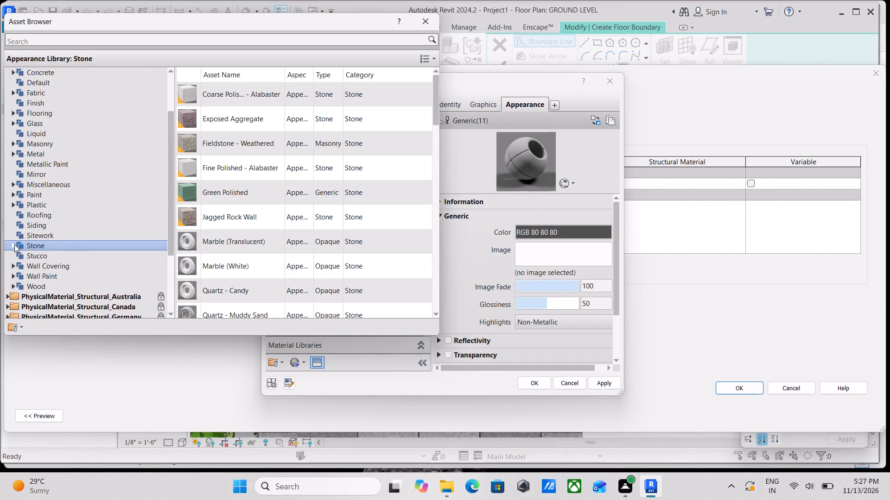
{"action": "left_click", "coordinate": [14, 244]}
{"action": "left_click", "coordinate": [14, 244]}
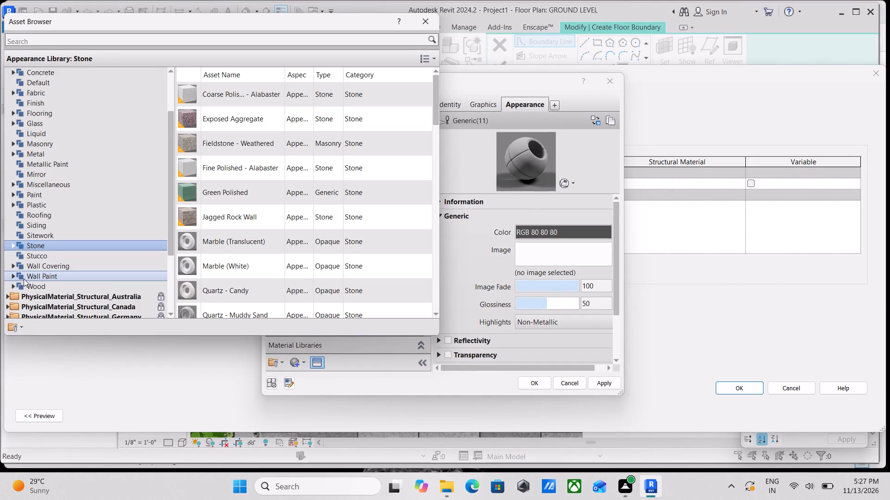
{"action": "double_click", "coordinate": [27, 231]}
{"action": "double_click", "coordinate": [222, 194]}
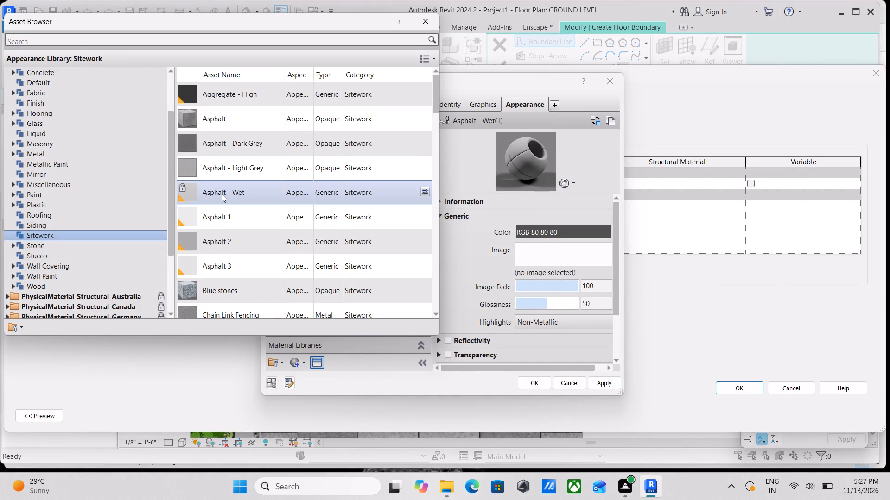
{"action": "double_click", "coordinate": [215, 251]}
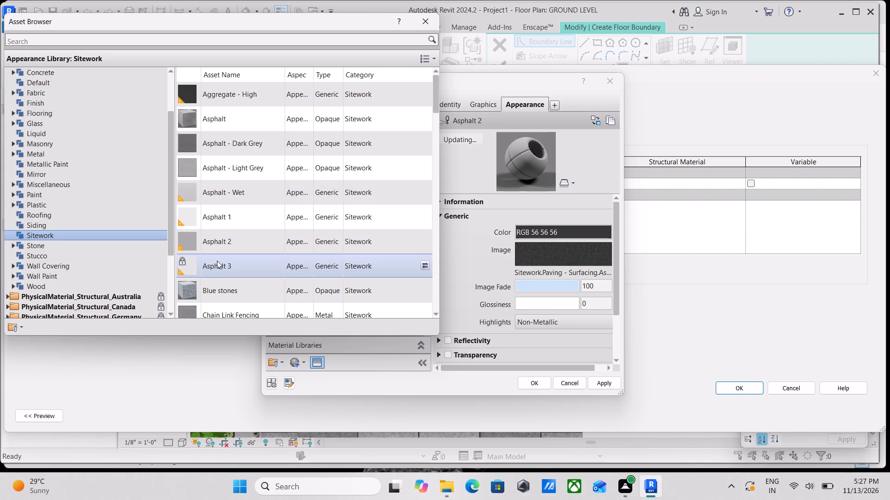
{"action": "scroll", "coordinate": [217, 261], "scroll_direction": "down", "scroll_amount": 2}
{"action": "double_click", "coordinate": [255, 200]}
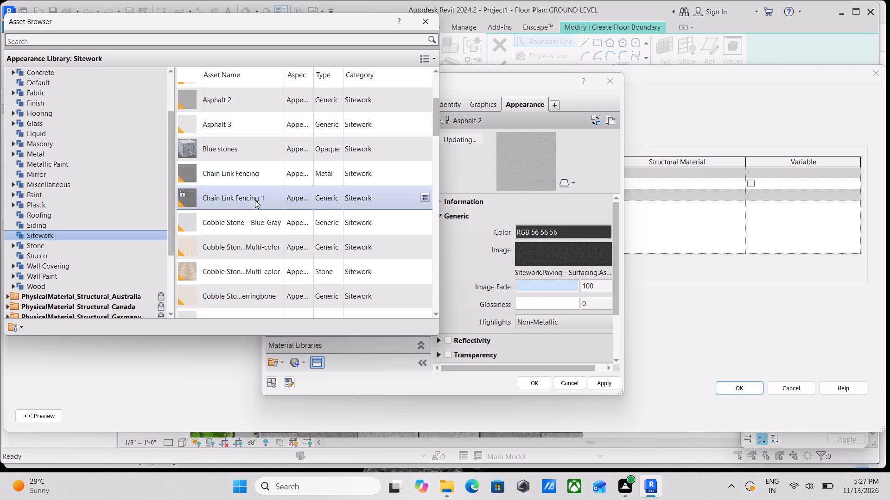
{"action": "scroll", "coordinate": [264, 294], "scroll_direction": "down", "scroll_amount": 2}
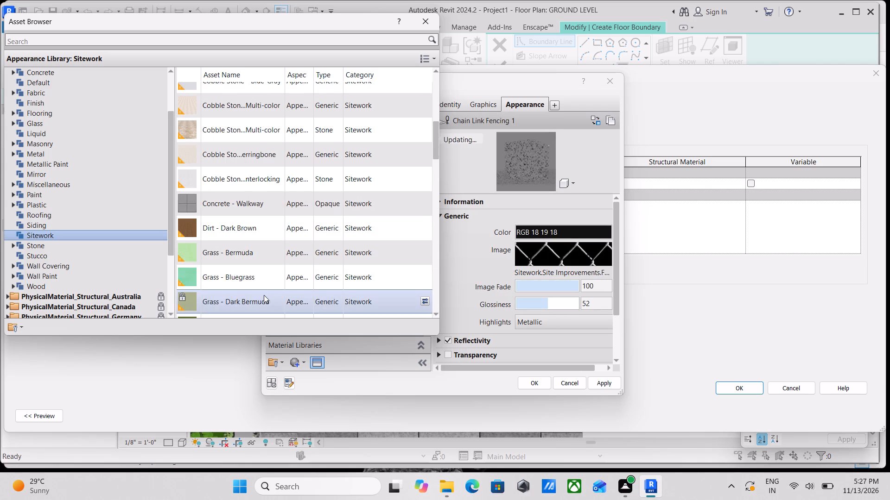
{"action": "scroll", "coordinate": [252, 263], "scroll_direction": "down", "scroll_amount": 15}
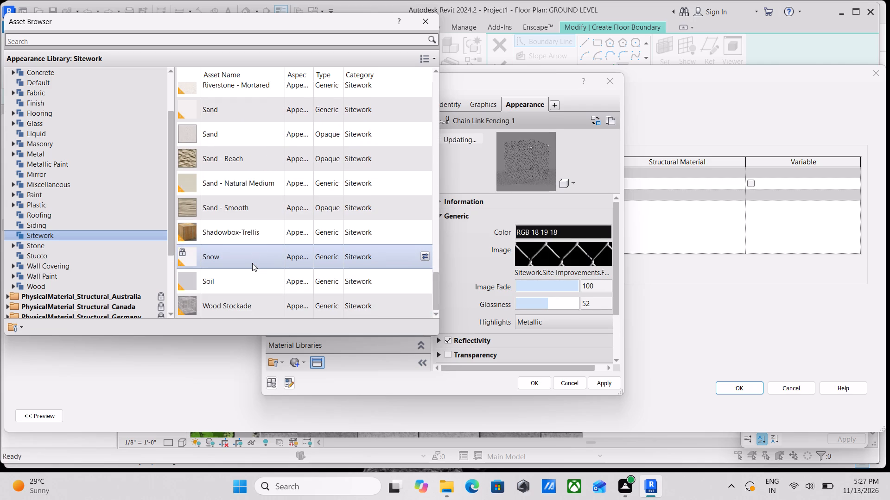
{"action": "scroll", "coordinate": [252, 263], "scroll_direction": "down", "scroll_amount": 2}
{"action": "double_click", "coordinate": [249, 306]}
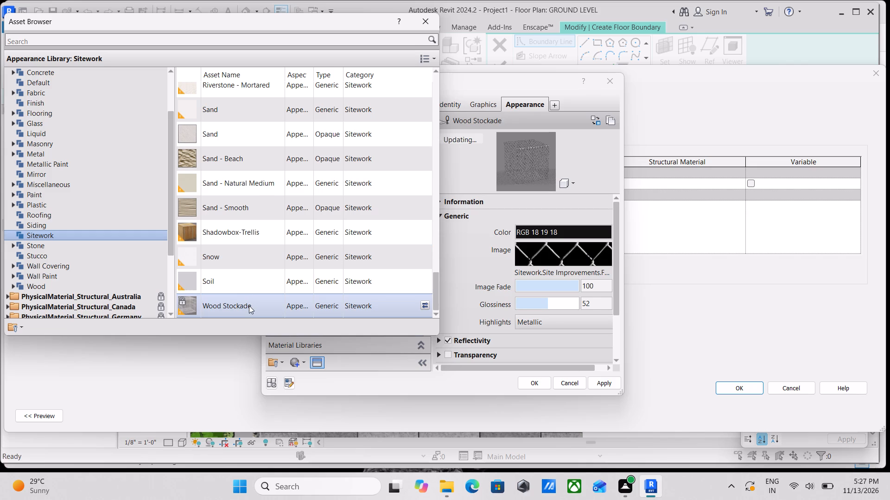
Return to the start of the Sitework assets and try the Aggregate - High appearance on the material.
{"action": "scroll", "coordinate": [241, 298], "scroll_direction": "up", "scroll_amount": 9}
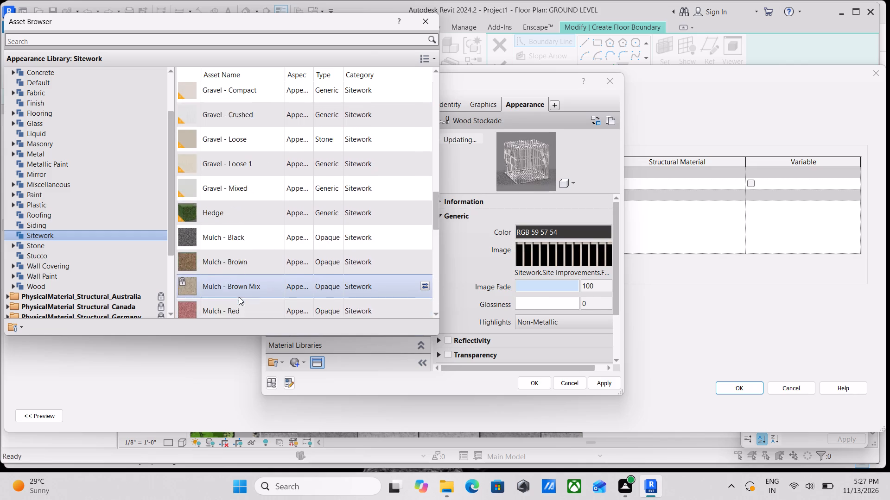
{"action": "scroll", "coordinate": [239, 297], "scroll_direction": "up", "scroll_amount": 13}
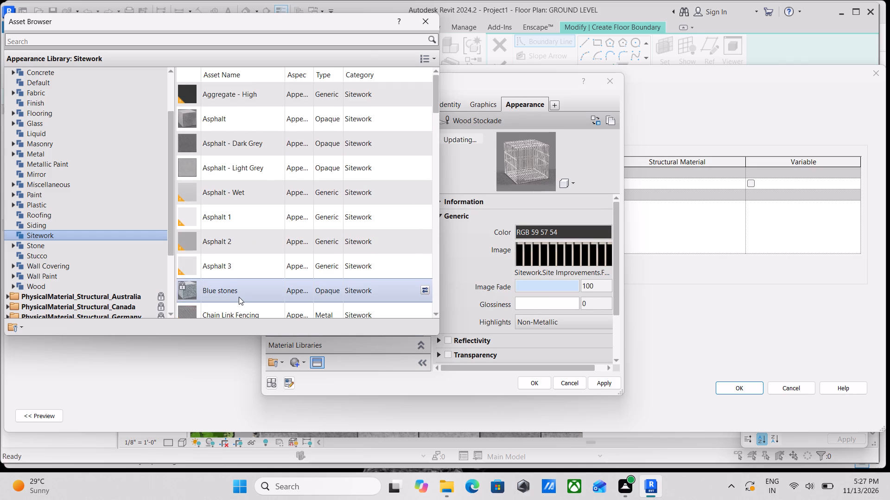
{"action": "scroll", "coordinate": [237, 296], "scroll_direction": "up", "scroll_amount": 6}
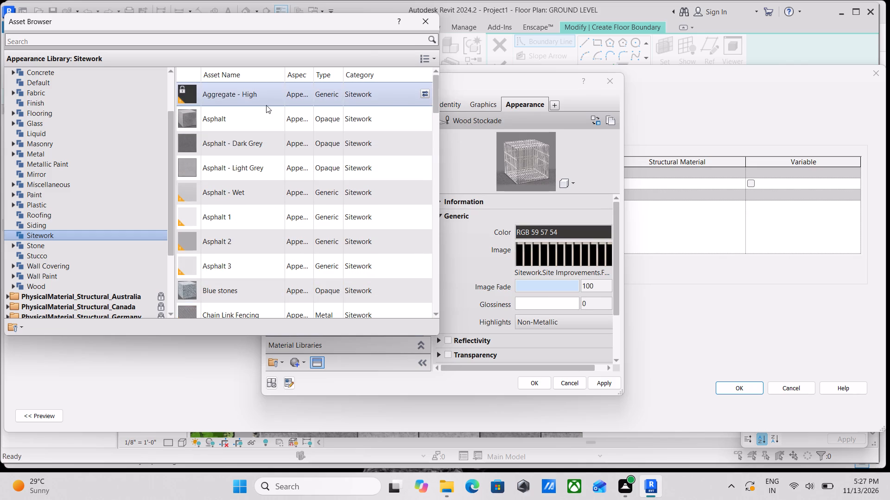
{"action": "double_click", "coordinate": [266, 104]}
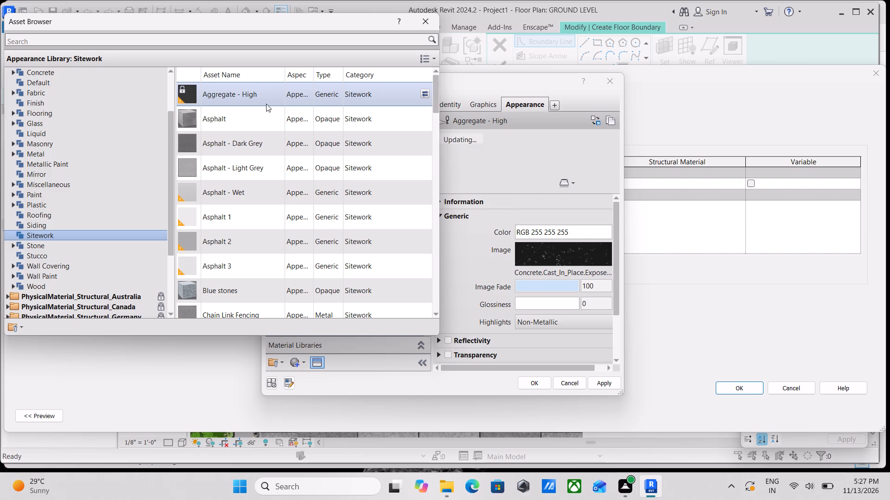
Look through the whole Sitework appearance list for a better match for the fine aggregate flooring.
{"action": "scroll", "coordinate": [234, 191], "scroll_direction": "up", "scroll_amount": 3}
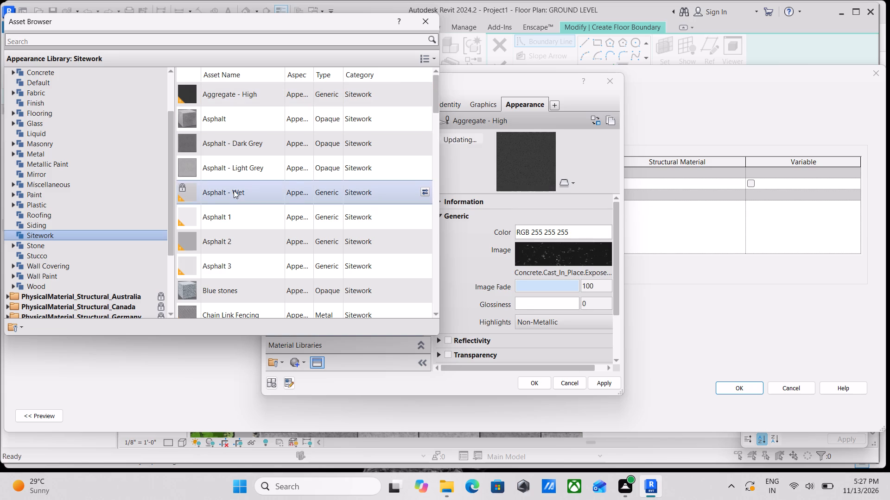
{"action": "scroll", "coordinate": [214, 106], "scroll_direction": "up", "scroll_amount": 2}
{"action": "scroll", "coordinate": [225, 177], "scroll_direction": "down", "scroll_amount": 4}
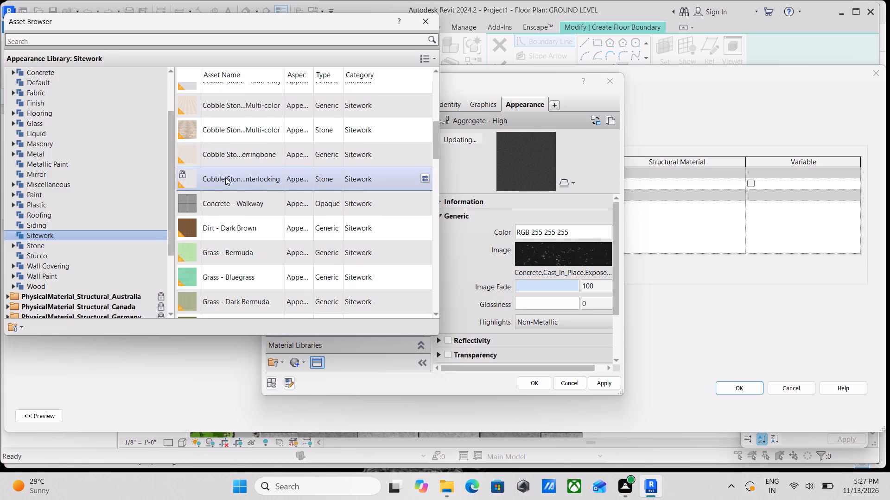
{"action": "scroll", "coordinate": [225, 177], "scroll_direction": "down", "scroll_amount": 8}
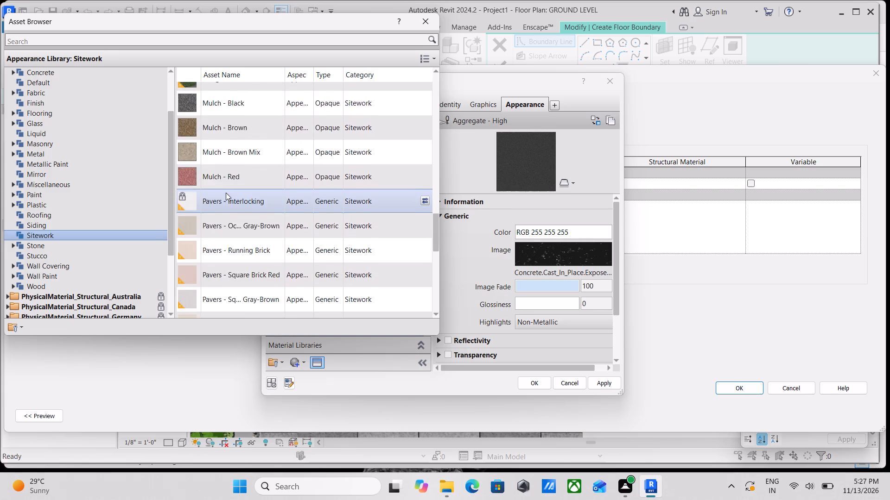
{"action": "scroll", "coordinate": [226, 194], "scroll_direction": "down", "scroll_amount": 6}
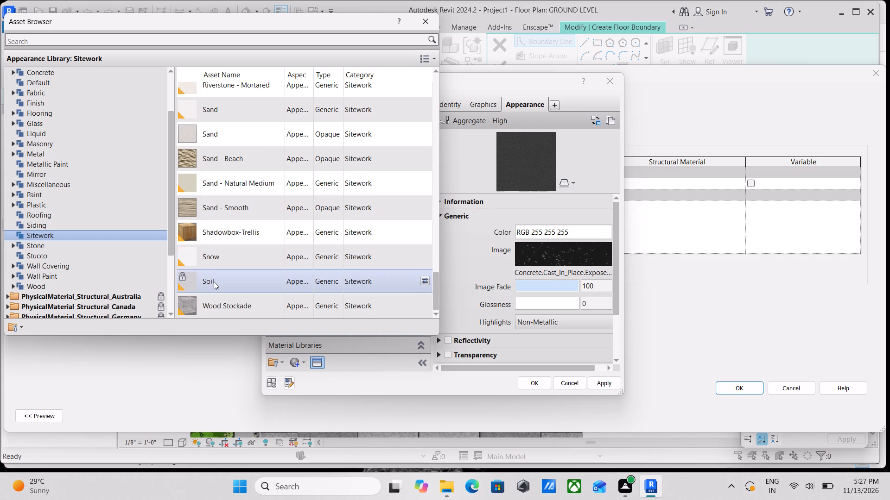
{"action": "scroll", "coordinate": [214, 281], "scroll_direction": "up", "scroll_amount": 3}
{"action": "scroll", "coordinate": [214, 282], "scroll_direction": "down", "scroll_amount": 3}
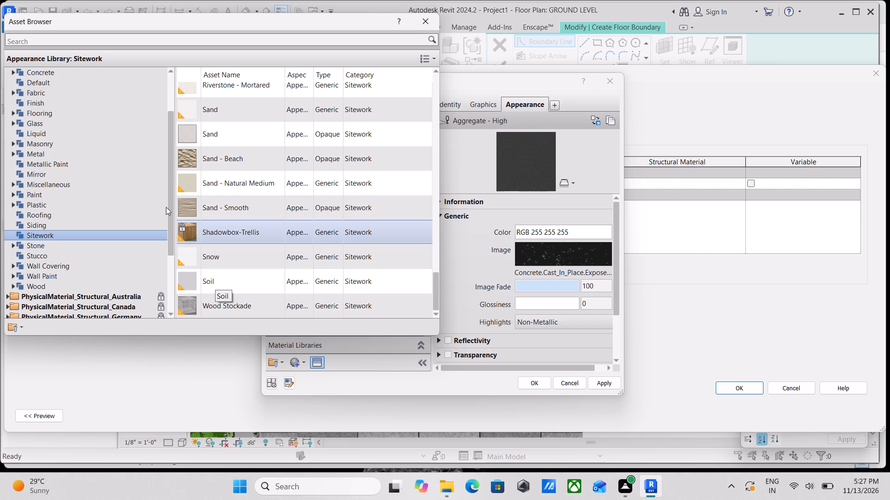
{"action": "scroll", "coordinate": [219, 228], "scroll_direction": "down", "scroll_amount": 3}
{"action": "scroll", "coordinate": [232, 283], "scroll_direction": "down", "scroll_amount": 1}
{"action": "scroll", "coordinate": [221, 279], "scroll_direction": "up", "scroll_amount": 2}
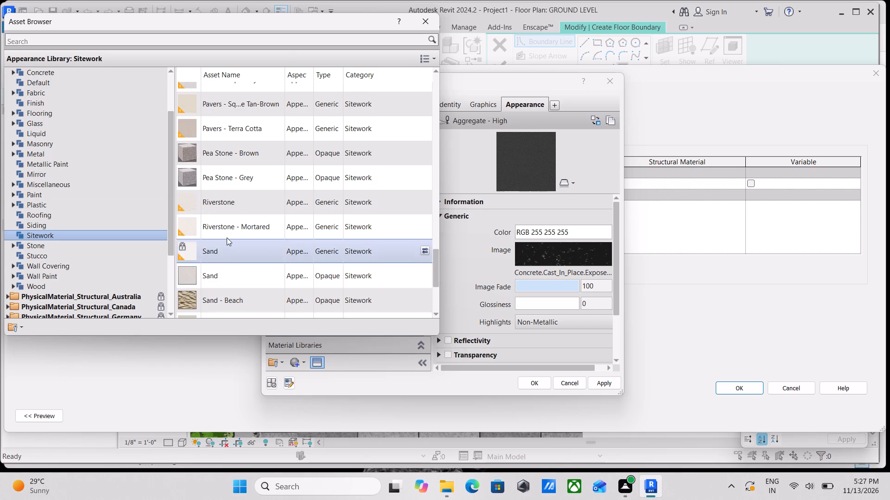
{"action": "scroll", "coordinate": [227, 231], "scroll_direction": "up", "scroll_amount": 19}
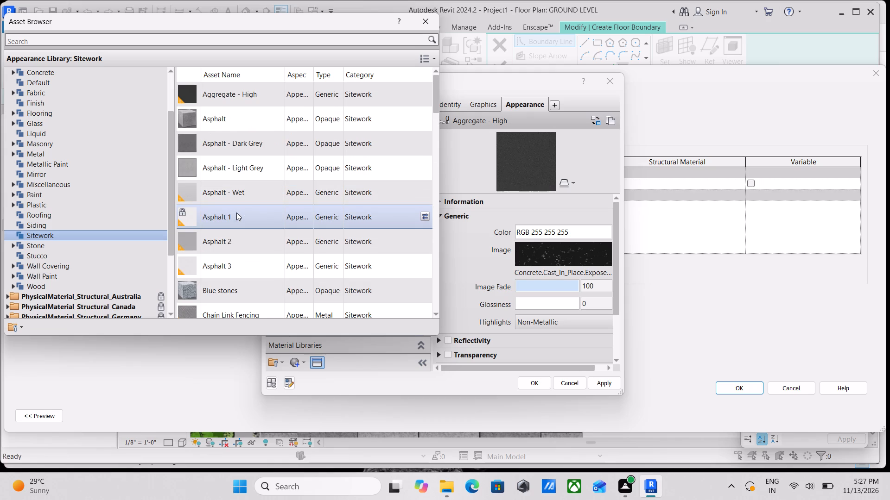
Assign the Sitework appearance Asphalt 3 to the fine aggreagate material and accept the floor type's structure and properties.
{"action": "double_click", "coordinate": [229, 238]}
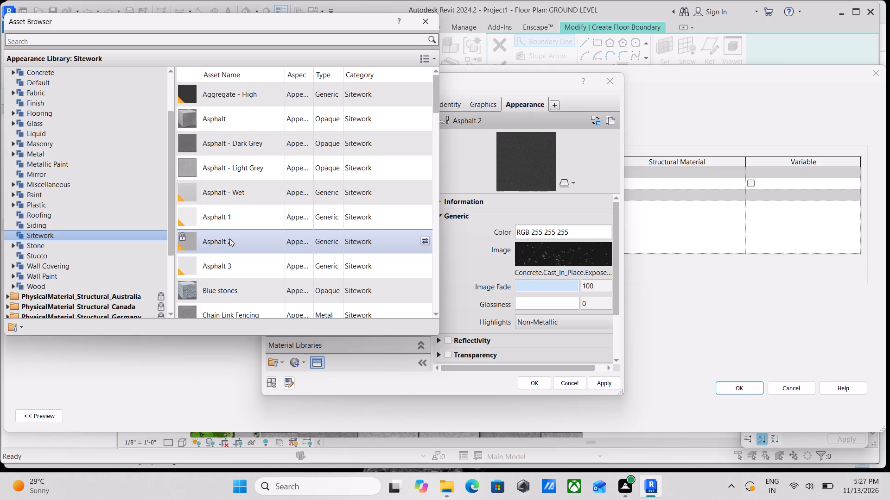
{"action": "double_click", "coordinate": [228, 266]}
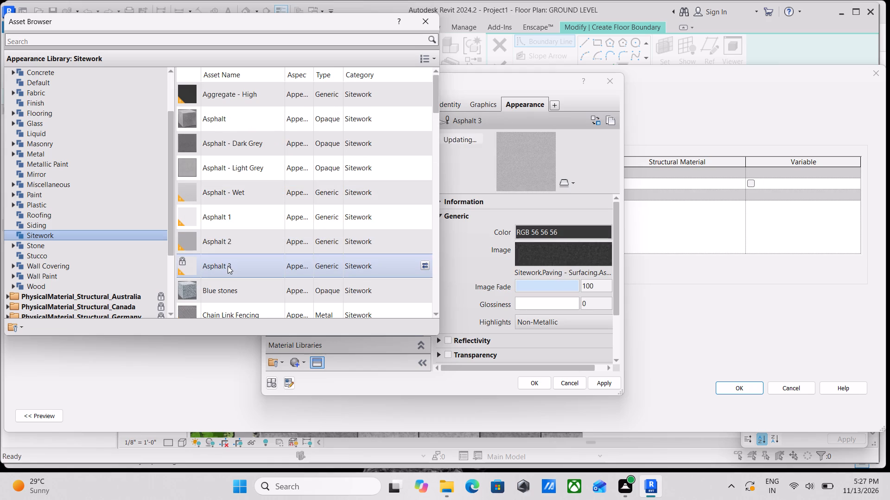
{"action": "scroll", "coordinate": [228, 266], "scroll_direction": "down", "scroll_amount": 2}
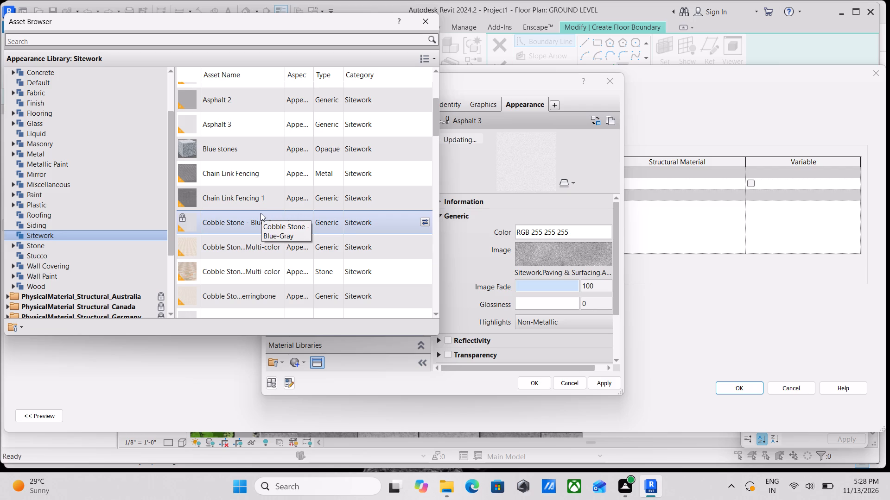
{"action": "left_click", "coordinate": [601, 383]}
{"action": "left_click", "coordinate": [528, 379]}
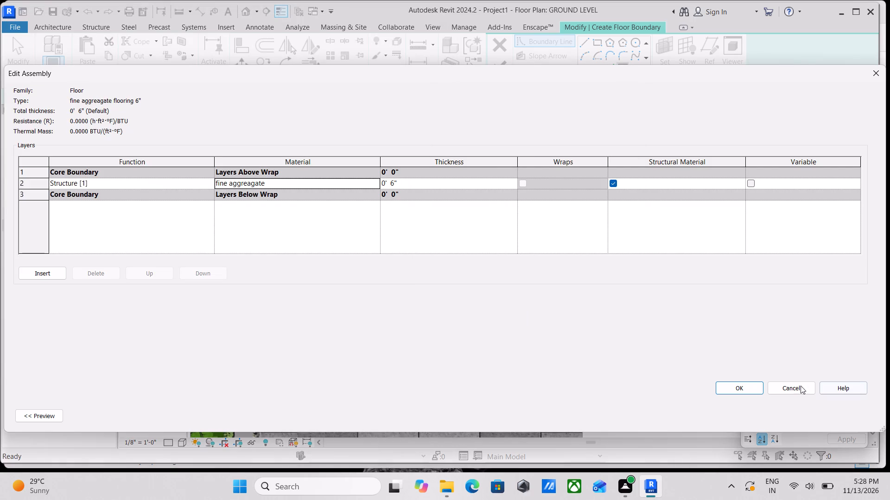
{"action": "left_click", "coordinate": [751, 383]}
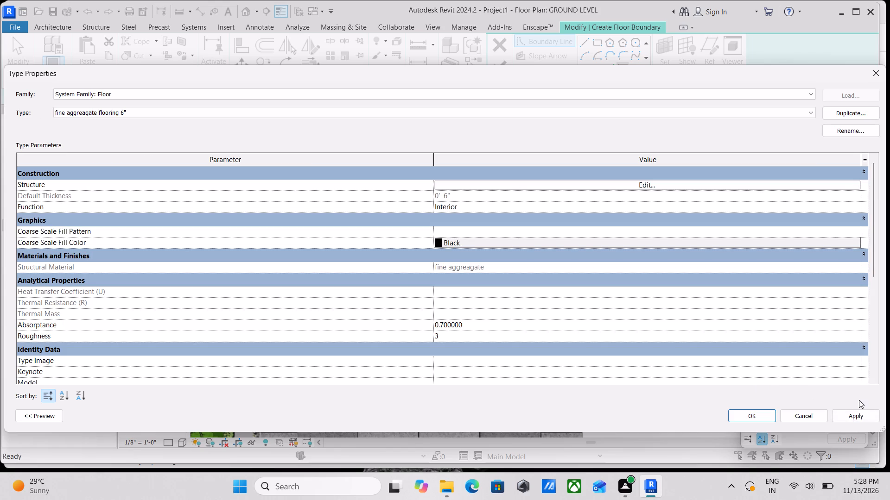
{"action": "left_click", "coordinate": [840, 416]}
{"action": "left_click", "coordinate": [753, 420]}
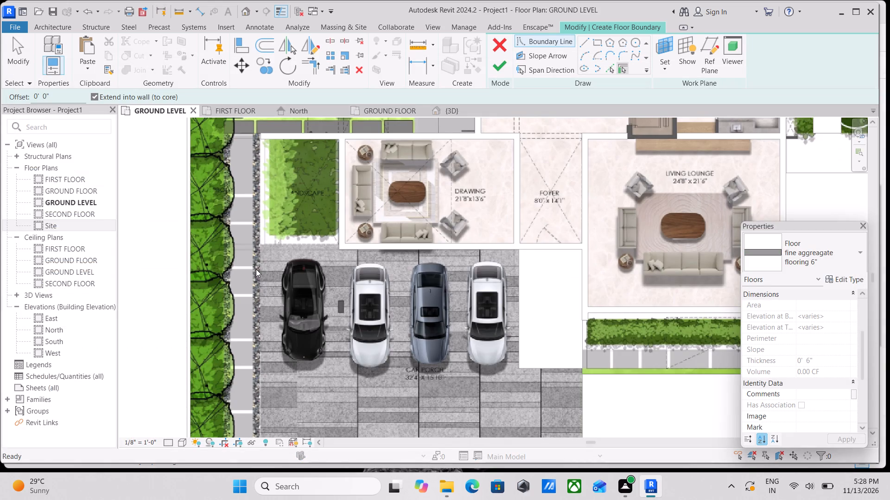
Draw a straight floor boundary line along the car porch paving's front edge, from the pebble strip to the paving's far corner.
{"action": "scroll", "coordinate": [256, 269], "scroll_direction": "up", "scroll_amount": 2}
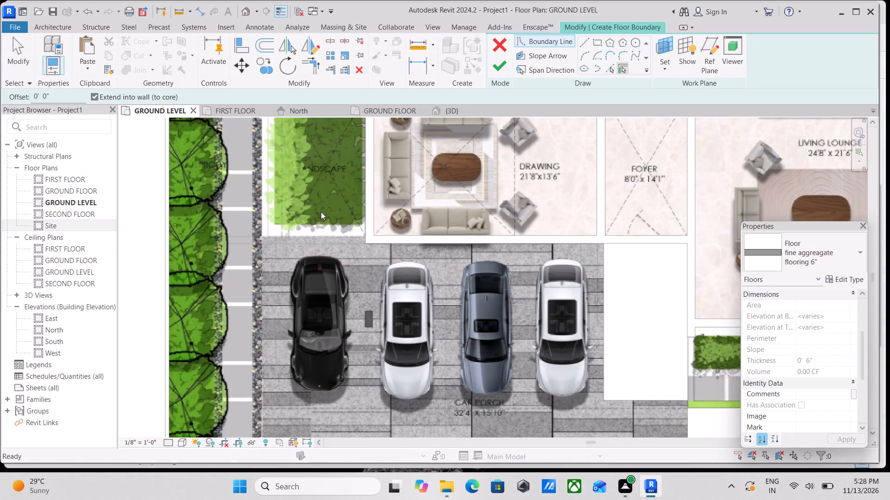
{"action": "left_click", "coordinate": [585, 46]}
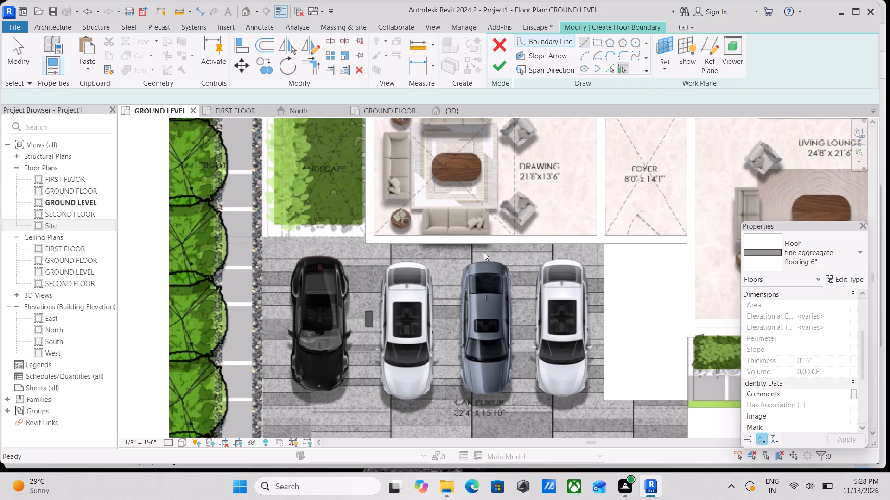
{"action": "scroll", "coordinate": [256, 323], "scroll_direction": "down", "scroll_amount": 2}
{"action": "scroll", "coordinate": [355, 309], "scroll_direction": "down", "scroll_amount": 4}
{"action": "scroll", "coordinate": [356, 309], "scroll_direction": "up", "scroll_amount": 1}
{"action": "middle_click_drag", "start_coordinate": [356, 309], "coordinate": [359, 256]}
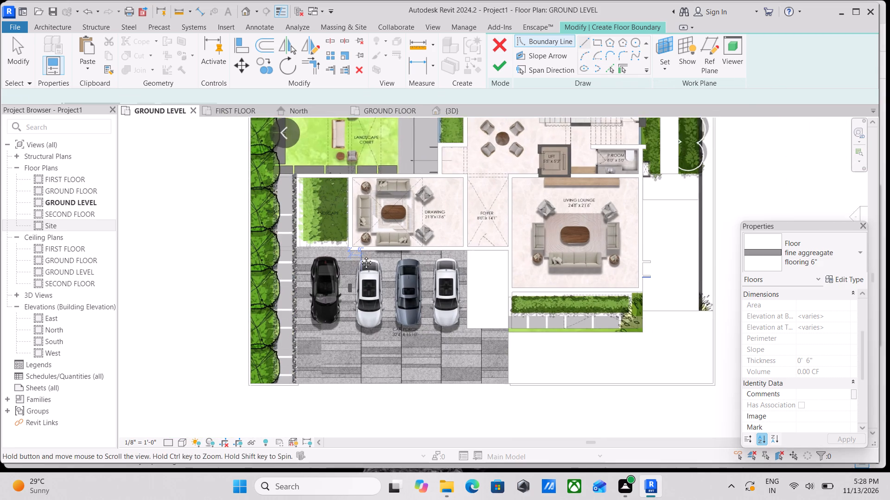
{"action": "middle_click_drag", "start_coordinate": [359, 256], "coordinate": [356, 241]}
{"action": "scroll", "coordinate": [301, 330], "scroll_direction": "up", "scroll_amount": 15}
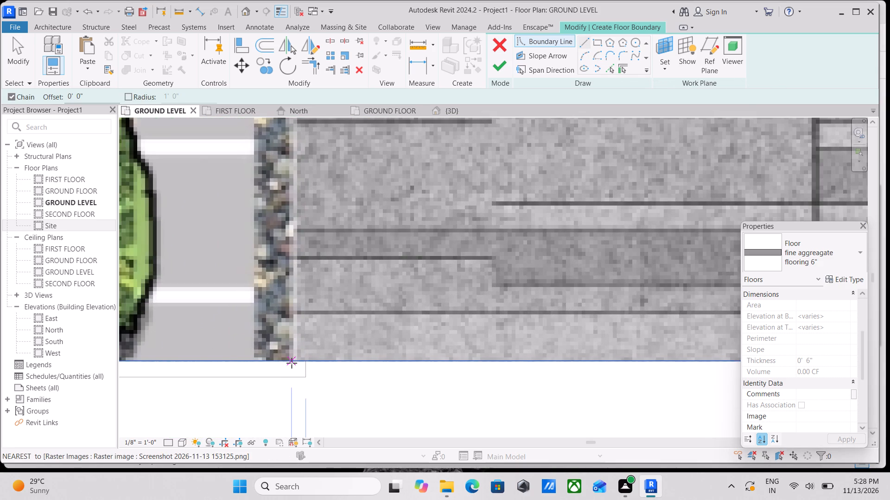
{"action": "scroll", "coordinate": [295, 363], "scroll_direction": "up", "scroll_amount": 7}
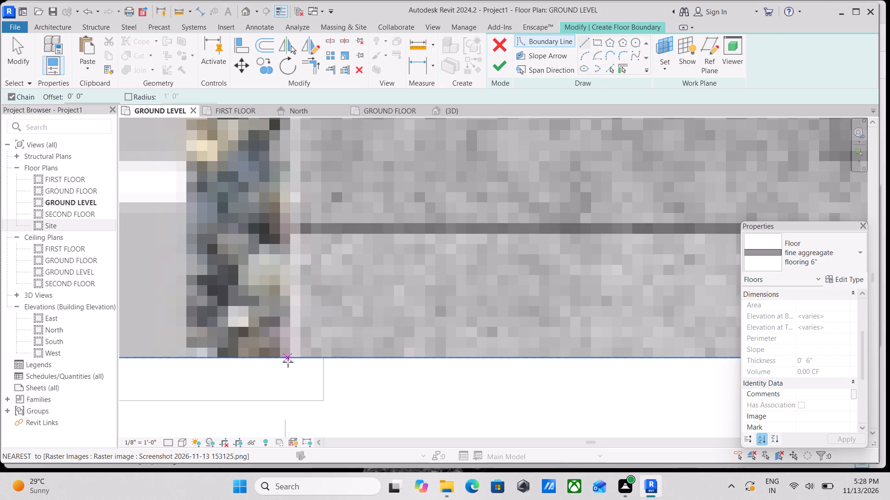
{"action": "left_click", "coordinate": [288, 361]}
{"action": "middle_click_drag", "start_coordinate": [441, 361], "coordinate": [213, 362]}
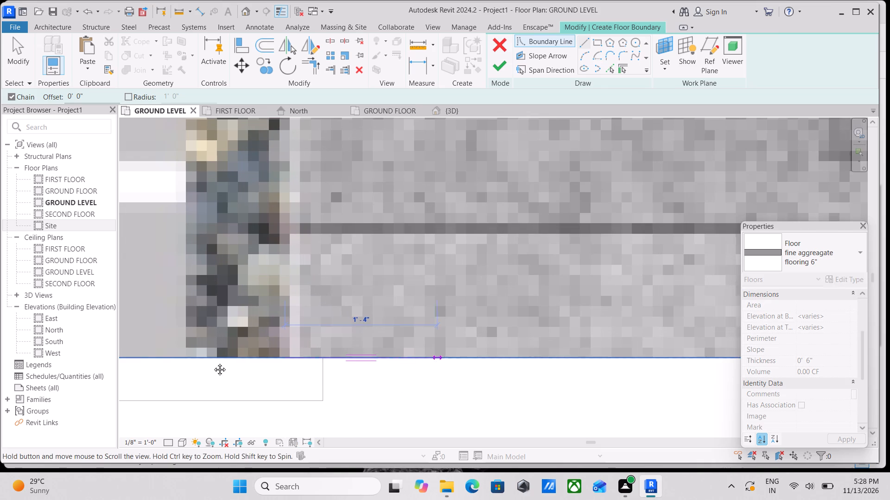
{"action": "middle_click_drag", "start_coordinate": [213, 362], "coordinate": [55, 366]}
{"action": "scroll", "coordinate": [476, 361], "scroll_direction": "down", "scroll_amount": 3}
{"action": "middle_click_drag", "start_coordinate": [476, 361], "coordinate": [208, 360]}
{"action": "scroll", "coordinate": [505, 352], "scroll_direction": "down", "scroll_amount": 2}
{"action": "middle_click_drag", "start_coordinate": [505, 352], "coordinate": [408, 362]}
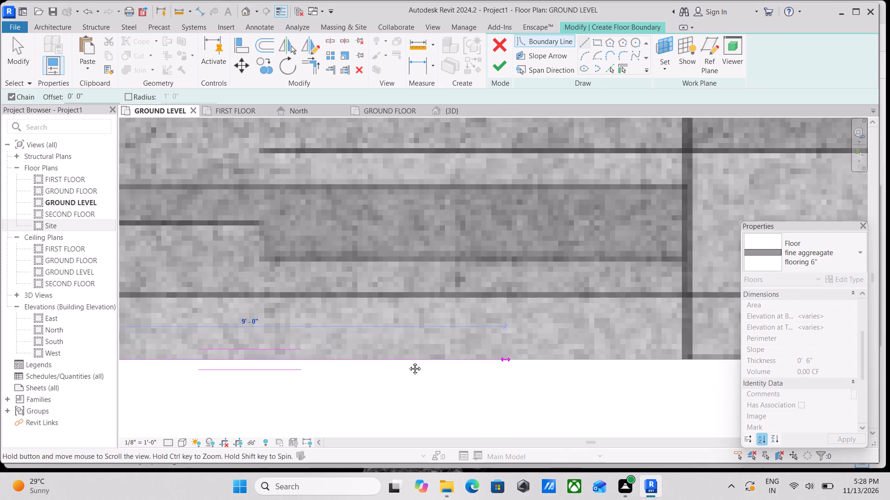
{"action": "middle_click_drag", "start_coordinate": [408, 362], "coordinate": [249, 381]}
{"action": "scroll", "coordinate": [540, 370], "scroll_direction": "down", "scroll_amount": 2}
{"action": "middle_click_drag", "start_coordinate": [540, 370], "coordinate": [163, 309]}
{"action": "scroll", "coordinate": [375, 313], "scroll_direction": "down", "scroll_amount": 4}
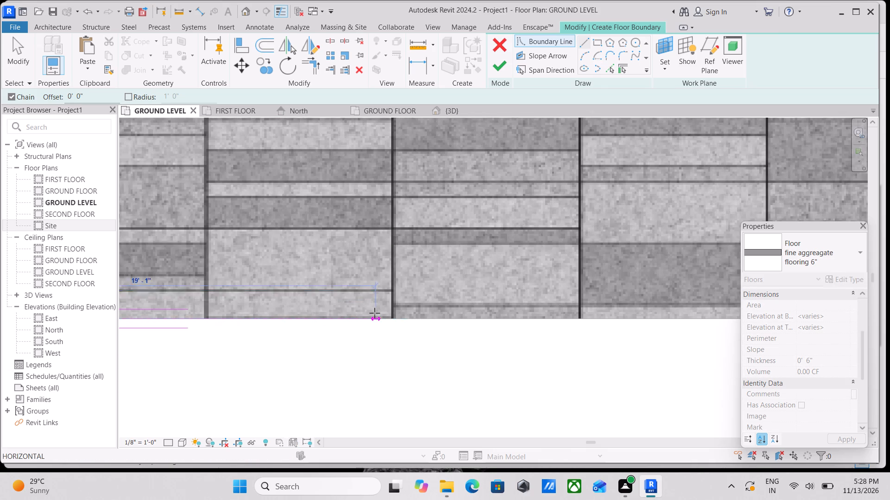
{"action": "middle_click_drag", "start_coordinate": [375, 313], "coordinate": [114, 360]}
{"action": "scroll", "coordinate": [402, 356], "scroll_direction": "down", "scroll_amount": 3}
{"action": "middle_click_drag", "start_coordinate": [403, 356], "coordinate": [269, 356]}
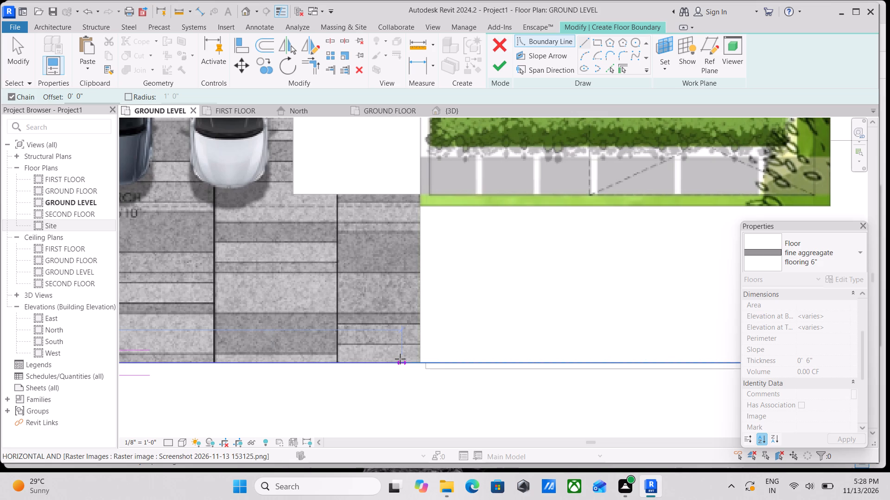
{"action": "scroll", "coordinate": [400, 359], "scroll_direction": "up", "scroll_amount": 3}
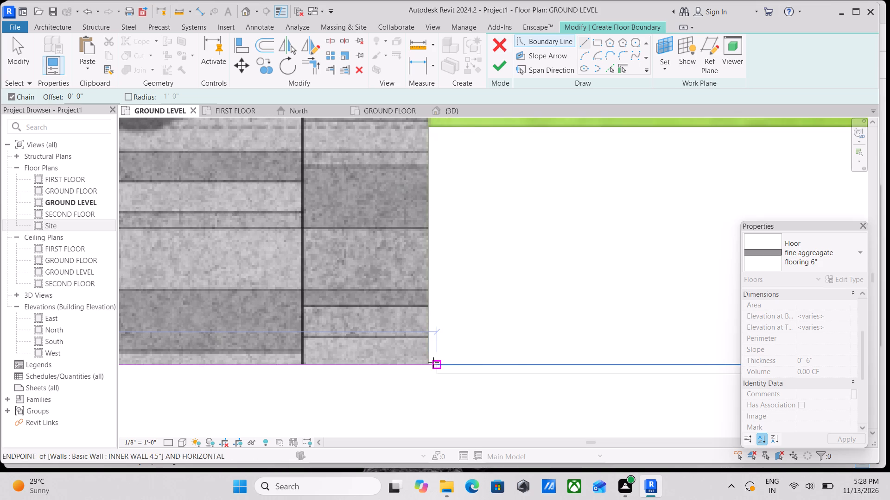
{"action": "left_click", "coordinate": [430, 364]}
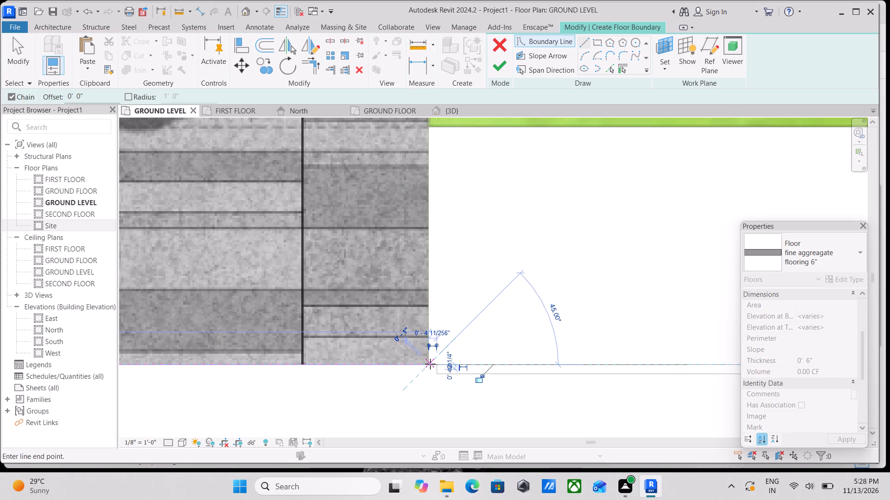
Continue the boundary straight up the paving's side edge to the corner where the green strip meets the blank entrance slab.
{"action": "scroll", "coordinate": [431, 303], "scroll_direction": "down", "scroll_amount": 2}
{"action": "middle_click_drag", "start_coordinate": [431, 303], "coordinate": [462, 439]}
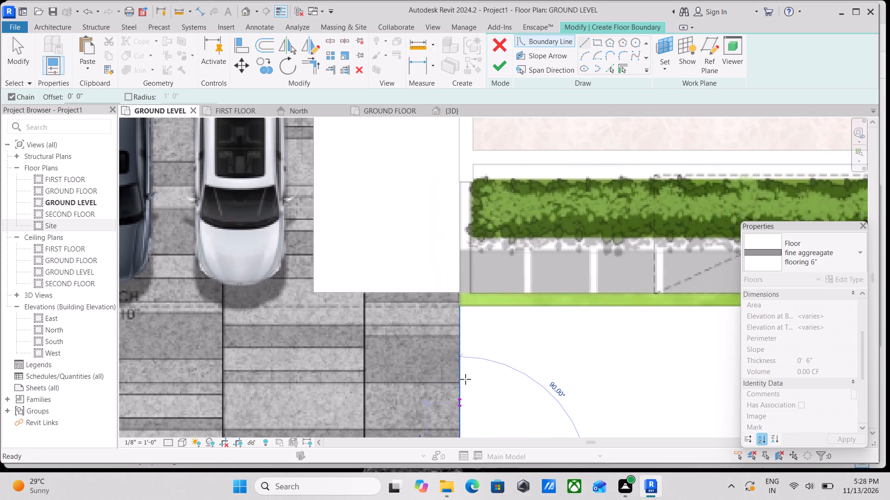
{"action": "scroll", "coordinate": [454, 302], "scroll_direction": "up", "scroll_amount": 3}
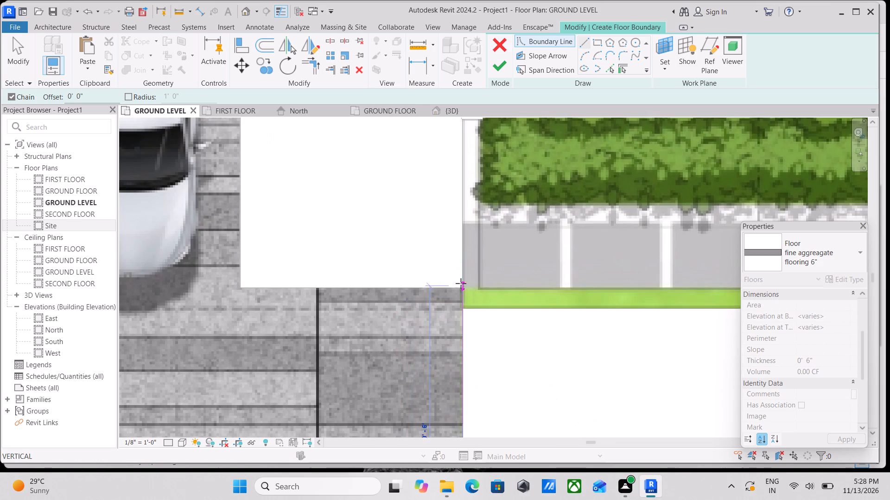
{"action": "scroll", "coordinate": [461, 283], "scroll_direction": "up", "scroll_amount": 5}
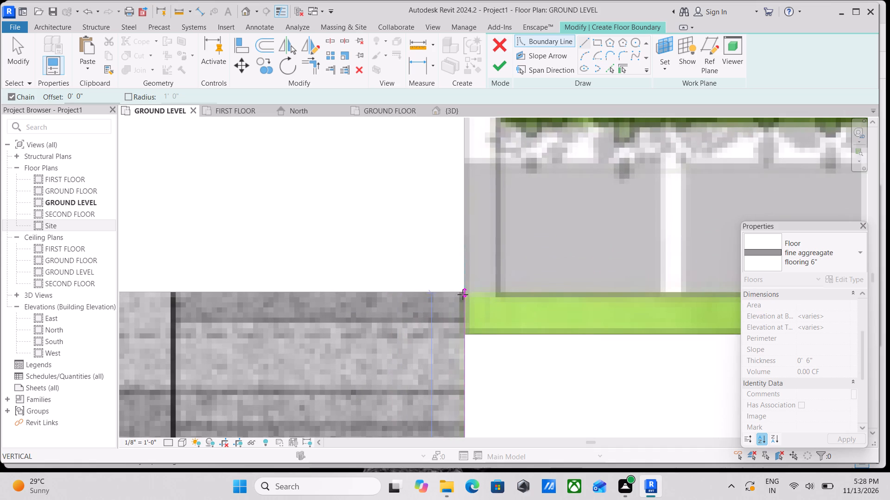
{"action": "scroll", "coordinate": [464, 292], "scroll_direction": "up", "scroll_amount": 4}
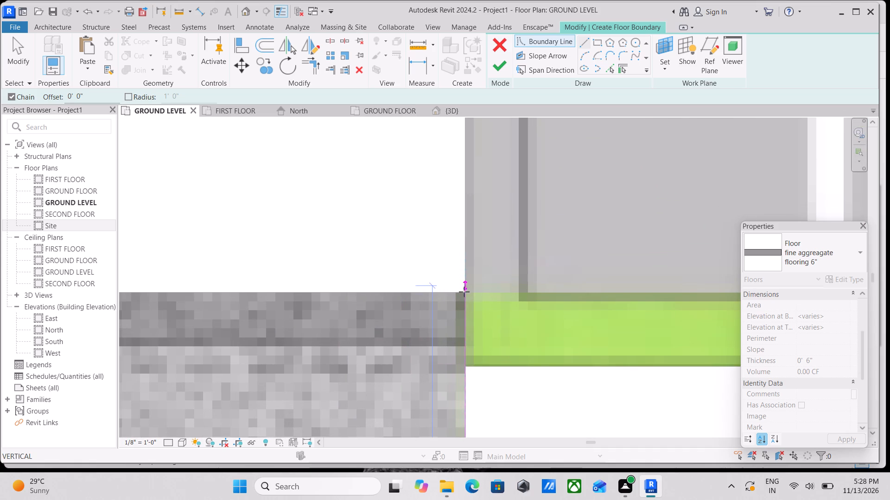
{"action": "scroll", "coordinate": [464, 294], "scroll_direction": "up", "scroll_amount": 4}
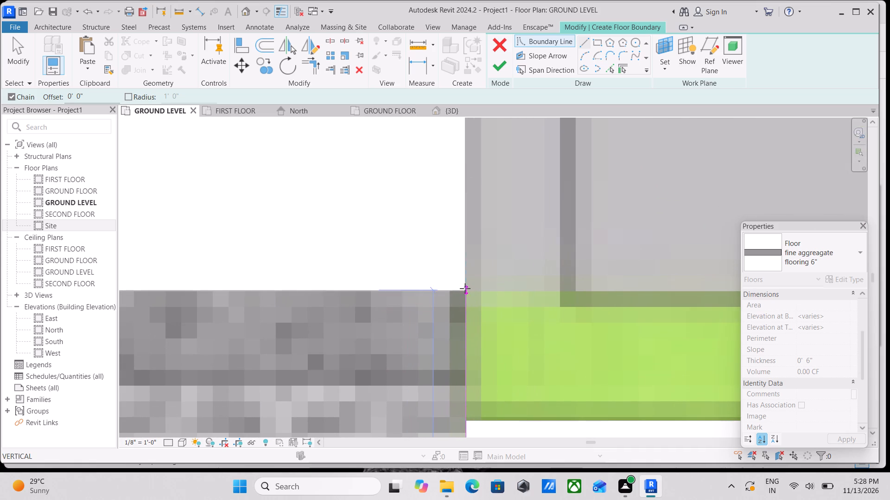
{"action": "left_click", "coordinate": [465, 291]}
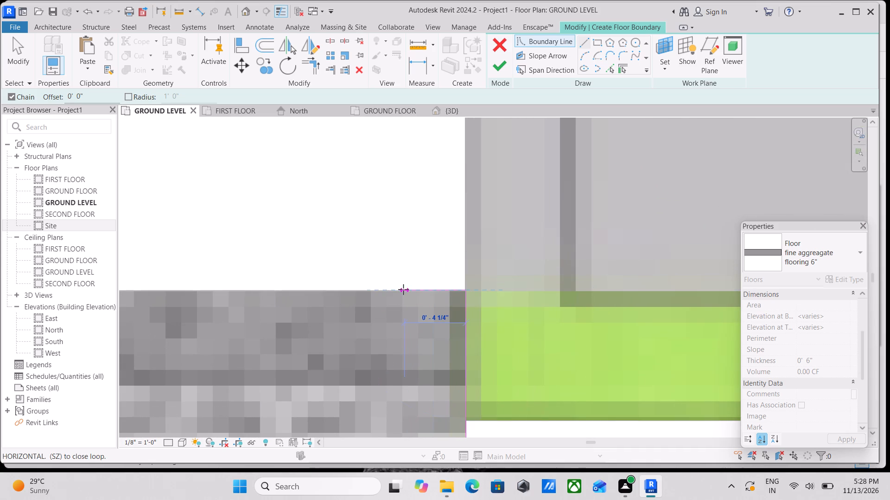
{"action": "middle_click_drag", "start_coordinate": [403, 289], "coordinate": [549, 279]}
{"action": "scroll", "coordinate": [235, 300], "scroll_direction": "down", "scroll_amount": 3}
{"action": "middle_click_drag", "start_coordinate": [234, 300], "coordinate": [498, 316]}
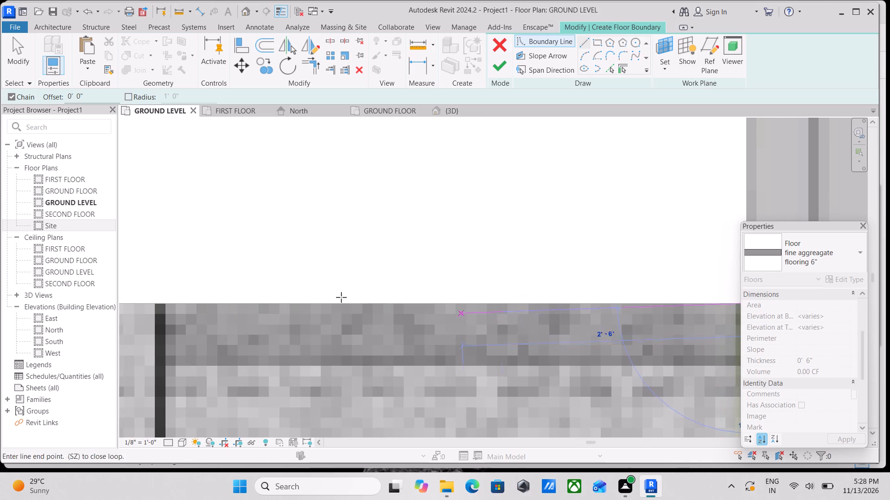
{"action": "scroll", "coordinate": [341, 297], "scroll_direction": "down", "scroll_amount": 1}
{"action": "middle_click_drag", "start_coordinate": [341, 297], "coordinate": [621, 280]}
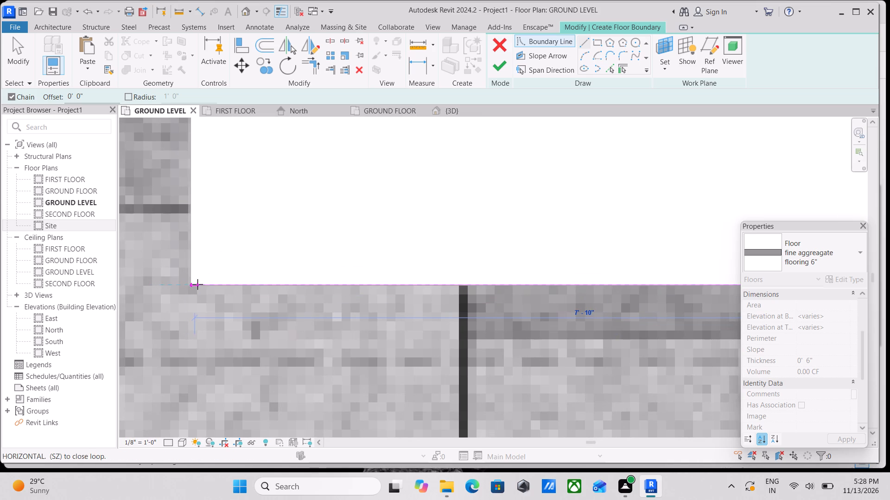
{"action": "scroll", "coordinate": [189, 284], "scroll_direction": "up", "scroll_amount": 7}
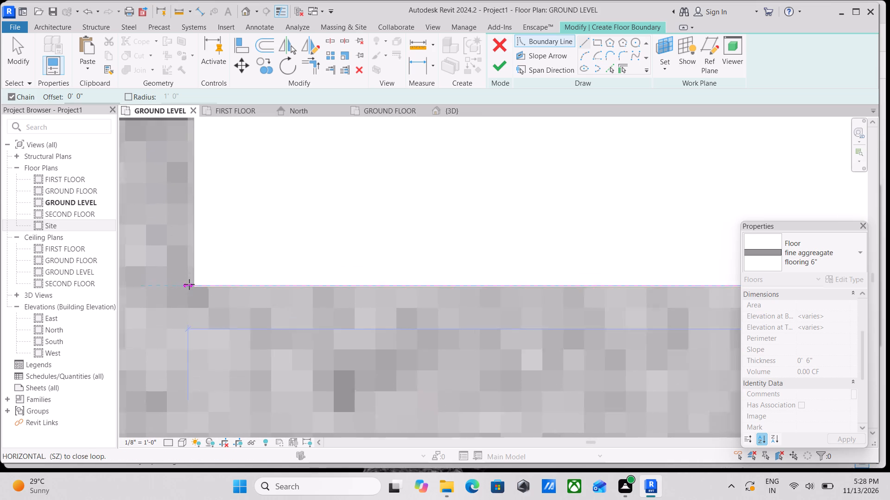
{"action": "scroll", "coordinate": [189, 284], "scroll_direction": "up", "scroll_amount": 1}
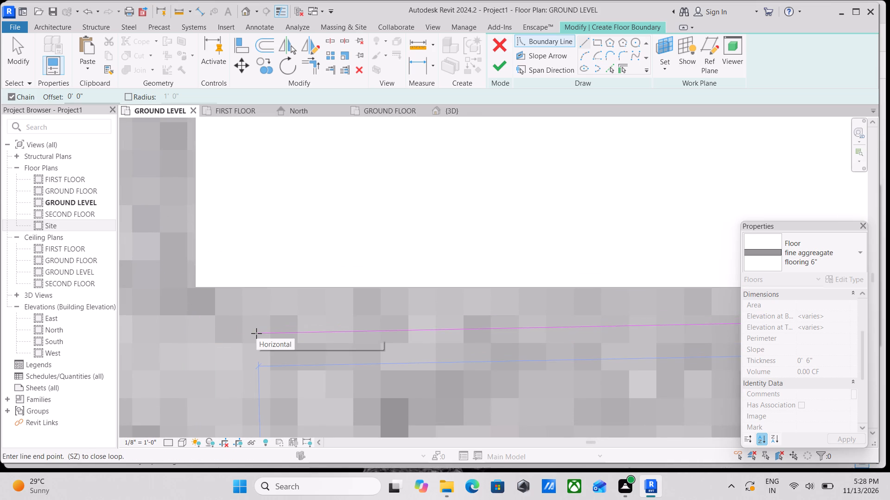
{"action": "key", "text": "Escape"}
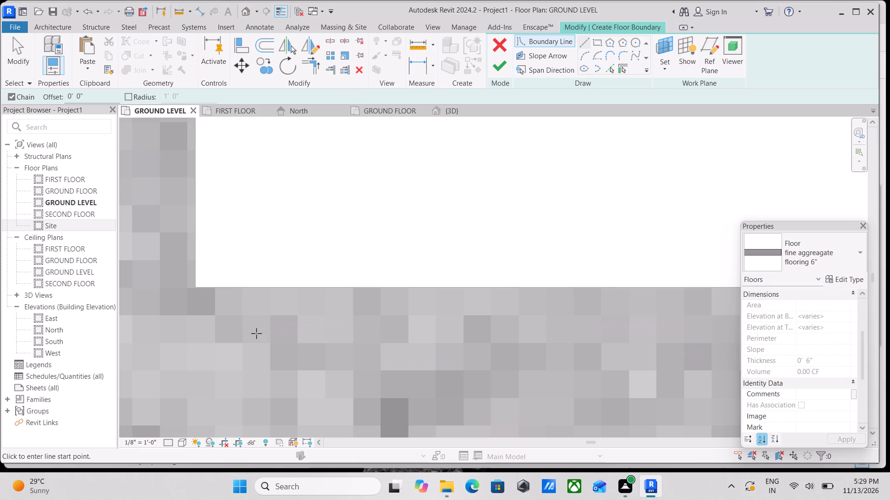
Pick the lower edge of the blank entrance slab beside the parked cars as a boundary line, using Pick Lines.
{"action": "scroll", "coordinate": [200, 314], "scroll_direction": "down", "scroll_amount": 1}
{"action": "scroll", "coordinate": [232, 244], "scroll_direction": "down", "scroll_amount": 7}
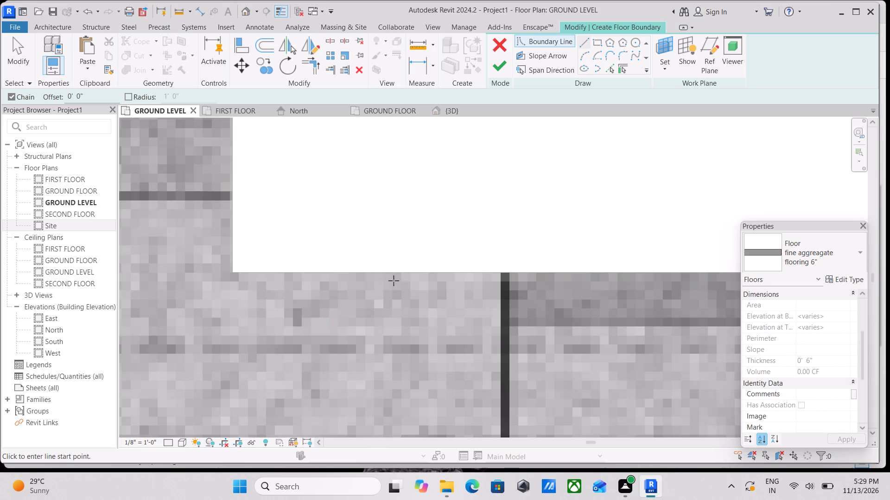
{"action": "left_click", "coordinate": [612, 67]}
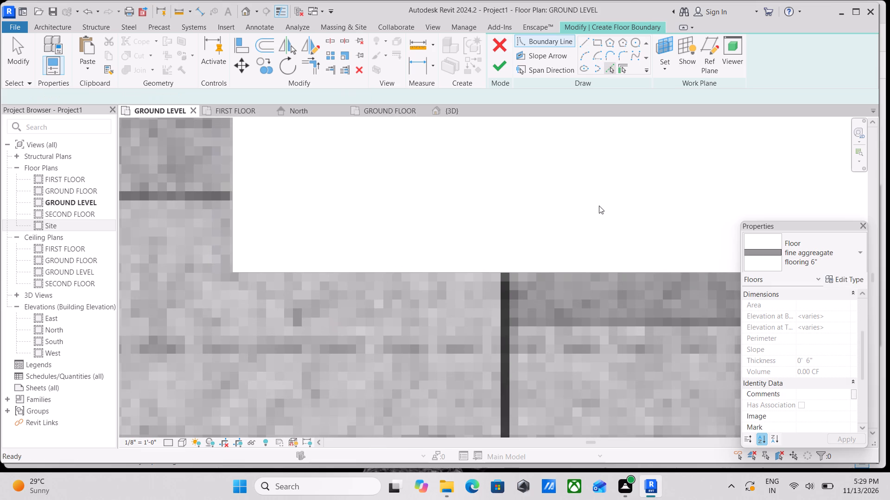
{"action": "left_click", "coordinate": [543, 271]}
Pick the entrance slab's vertical edge facing the parked cars (SITE FLOORING 6" floor) as the next boundary line.
{"action": "scroll", "coordinate": [518, 228], "scroll_direction": "down", "scroll_amount": 1}
{"action": "middle_click_drag", "start_coordinate": [512, 224], "coordinate": [441, 193]}
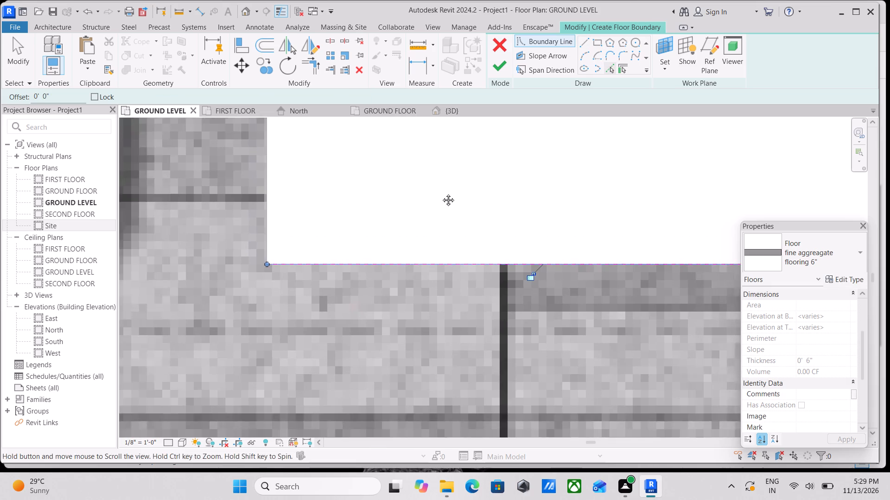
{"action": "middle_click_drag", "start_coordinate": [441, 193], "coordinate": [310, 161]}
{"action": "scroll", "coordinate": [680, 245], "scroll_direction": "down", "scroll_amount": 1}
{"action": "middle_click_drag", "start_coordinate": [679, 245], "coordinate": [517, 245]}
{"action": "scroll", "coordinate": [673, 227], "scroll_direction": "up", "scroll_amount": 3}
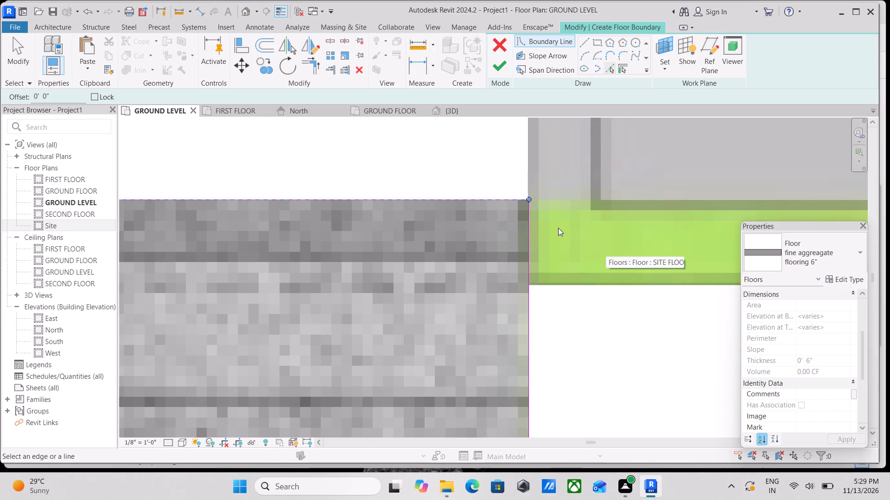
{"action": "scroll", "coordinate": [526, 203], "scroll_direction": "up", "scroll_amount": 5}
{"action": "scroll", "coordinate": [521, 199], "scroll_direction": "down", "scroll_amount": 6}
{"action": "middle_click_drag", "start_coordinate": [383, 249], "coordinate": [735, 307]}
{"action": "scroll", "coordinate": [383, 249], "scroll_direction": "down", "scroll_amount": 1}
{"action": "scroll", "coordinate": [735, 307], "scroll_direction": "up", "scroll_amount": 1}
{"action": "middle_click_drag", "start_coordinate": [385, 235], "coordinate": [634, 286]}
{"action": "scroll", "coordinate": [423, 260], "scroll_direction": "down", "scroll_amount": 4}
{"action": "middle_click_drag", "start_coordinate": [442, 219], "coordinate": [544, 295]}
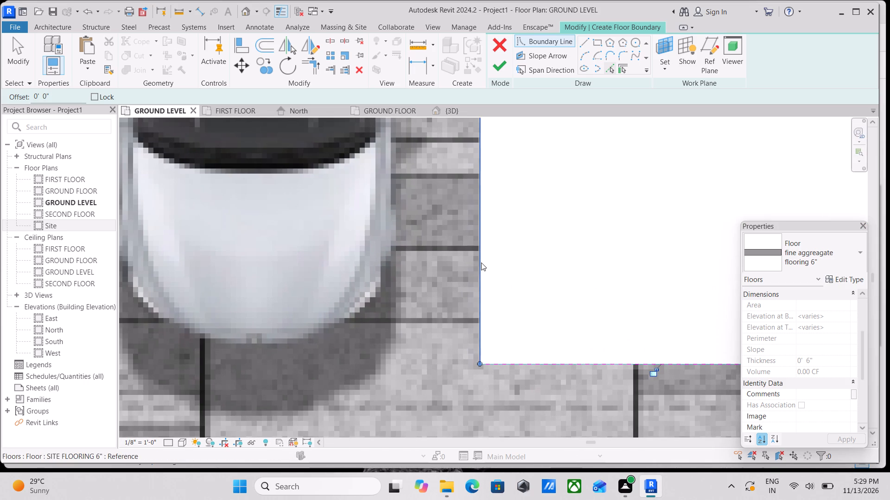
{"action": "left_click", "coordinate": [480, 264]}
Draw a straight boundary line about 22'-5" long from the entrance slab's upper corner along the house's outer wall to the wall's far corner.
{"action": "scroll", "coordinate": [513, 214], "scroll_direction": "down", "scroll_amount": 1}
{"action": "middle_click_drag", "start_coordinate": [513, 214], "coordinate": [525, 387]}
{"action": "middle_click_drag", "start_coordinate": [489, 234], "coordinate": [543, 394]}
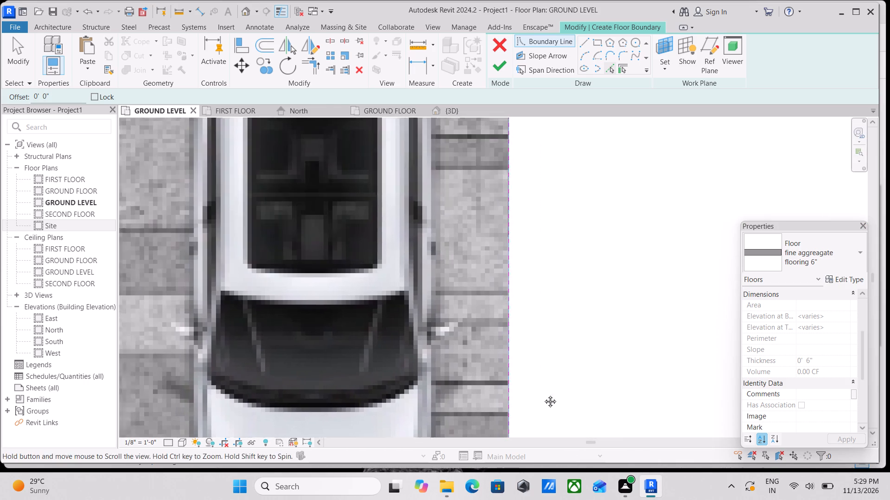
{"action": "middle_click_drag", "start_coordinate": [543, 394], "coordinate": [544, 396]}
{"action": "scroll", "coordinate": [515, 231], "scroll_direction": "down", "scroll_amount": 6}
{"action": "middle_click_drag", "start_coordinate": [515, 231], "coordinate": [529, 377]}
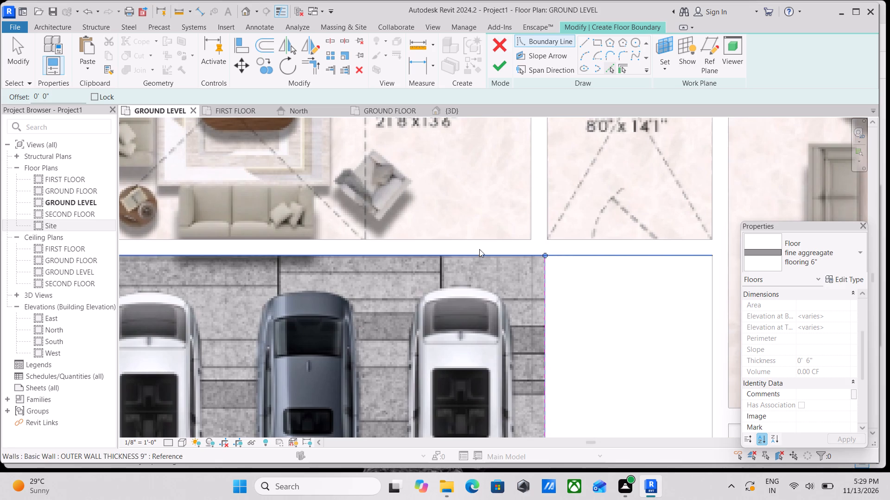
{"action": "middle_click_drag", "start_coordinate": [354, 260], "coordinate": [570, 219]}
{"action": "scroll", "coordinate": [570, 219], "scroll_direction": "down", "scroll_amount": 3}
{"action": "scroll", "coordinate": [419, 206], "scroll_direction": "up", "scroll_amount": 15}
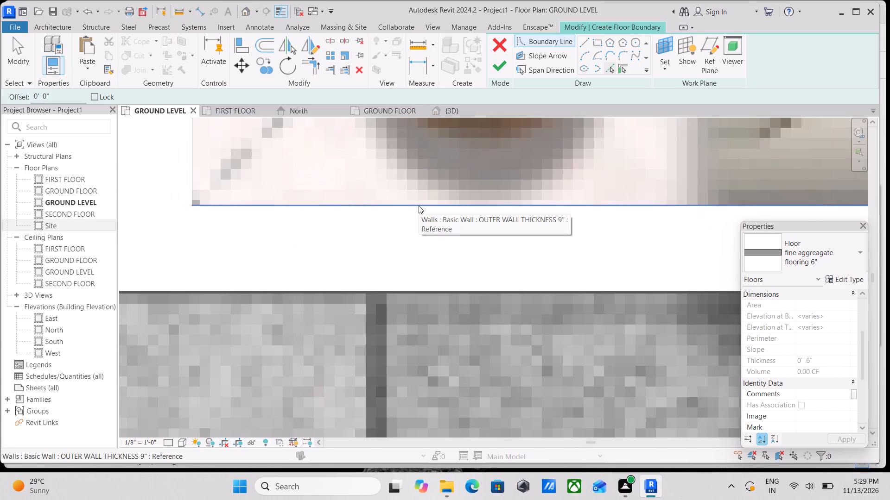
{"action": "scroll", "coordinate": [419, 206], "scroll_direction": "down", "scroll_amount": 11}
{"action": "middle_click_drag", "start_coordinate": [587, 302], "coordinate": [227, 303]}
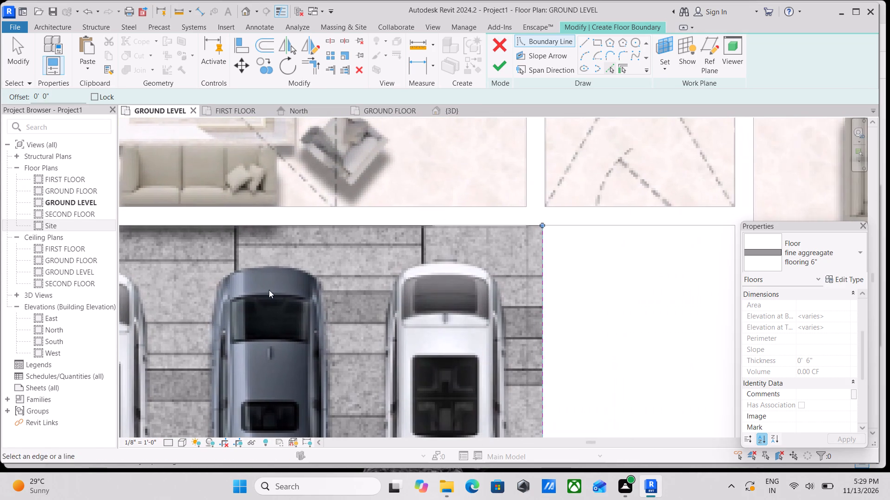
{"action": "scroll", "coordinate": [551, 233], "scroll_direction": "up", "scroll_amount": 2}
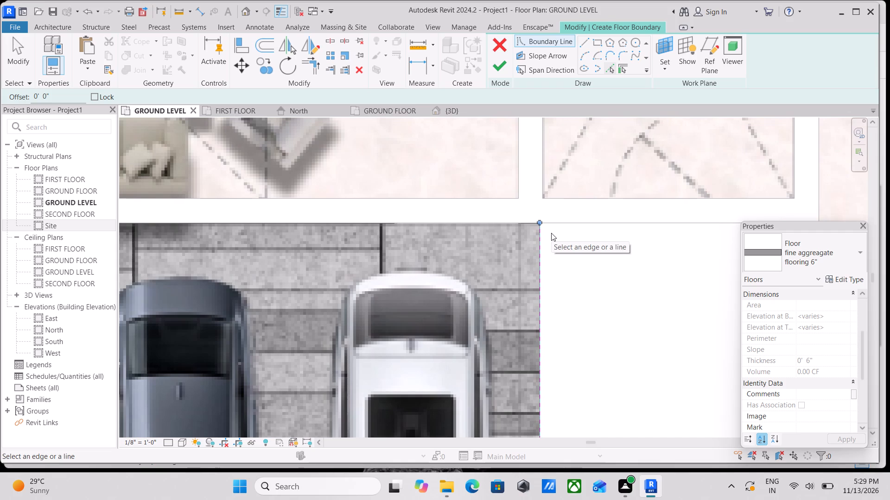
{"action": "left_click", "coordinate": [583, 37]}
{"action": "scroll", "coordinate": [517, 225], "scroll_direction": "up", "scroll_amount": 5}
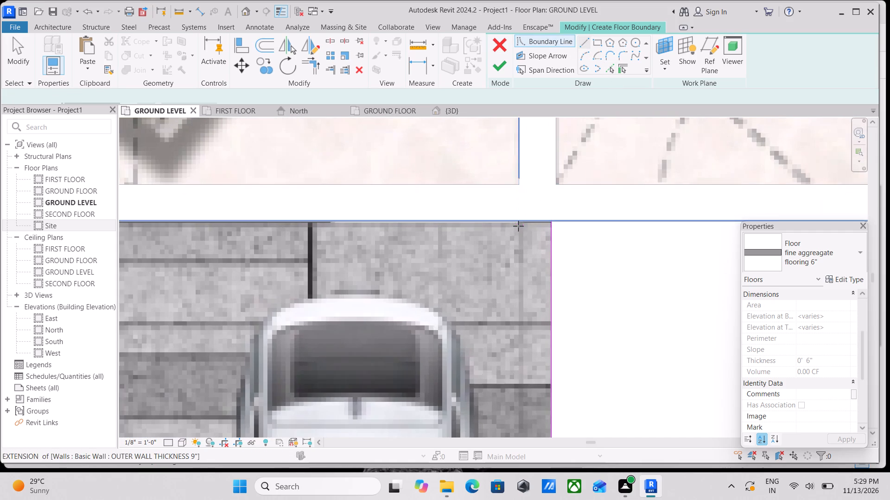
{"action": "scroll", "coordinate": [560, 238], "scroll_direction": "up", "scroll_amount": 11}
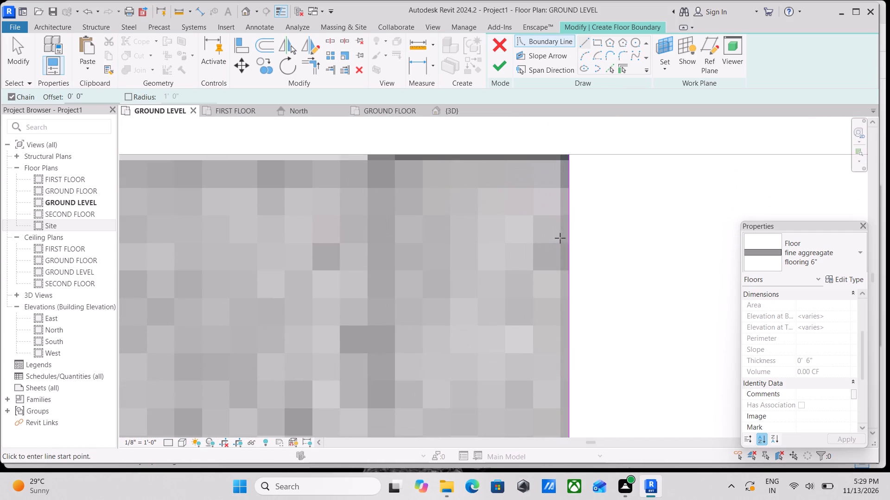
{"action": "left_click", "coordinate": [572, 155]}
{"action": "scroll", "coordinate": [373, 160], "scroll_direction": "down", "scroll_amount": 2}
{"action": "middle_click_drag", "start_coordinate": [373, 160], "coordinate": [553, 182]}
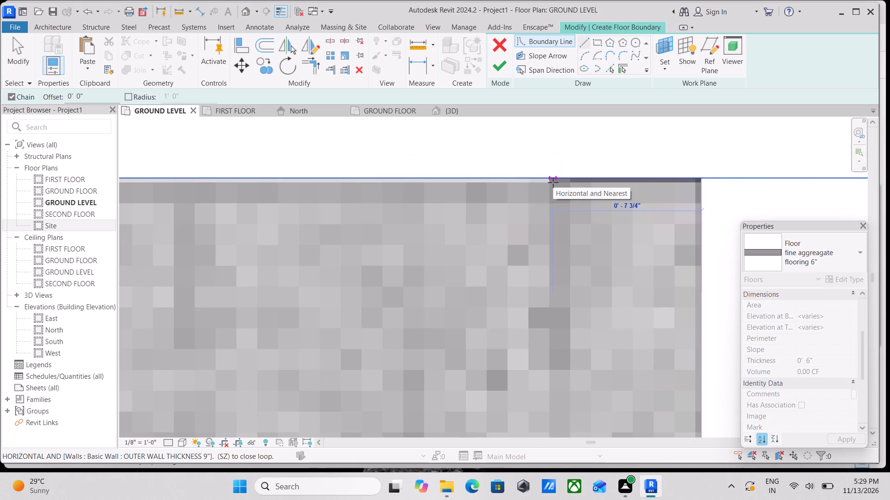
{"action": "scroll", "coordinate": [439, 196], "scroll_direction": "down", "scroll_amount": 2}
{"action": "middle_click_drag", "start_coordinate": [439, 196], "coordinate": [632, 206]}
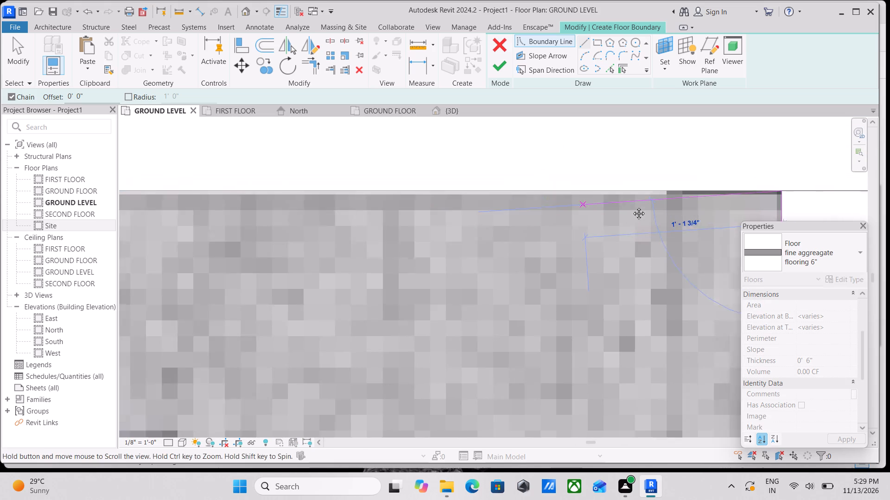
{"action": "middle_click_drag", "start_coordinate": [632, 206], "coordinate": [661, 206]}
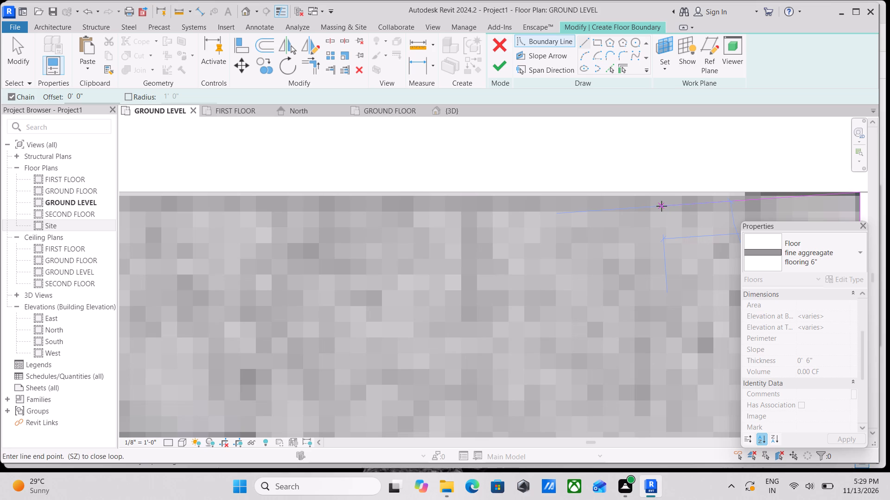
{"action": "scroll", "coordinate": [485, 203], "scroll_direction": "down", "scroll_amount": 2}
{"action": "middle_click_drag", "start_coordinate": [485, 203], "coordinate": [699, 203]}
{"action": "scroll", "coordinate": [440, 229], "scroll_direction": "down", "scroll_amount": 3}
{"action": "middle_click_drag", "start_coordinate": [440, 228], "coordinate": [508, 225]}
{"action": "scroll", "coordinate": [303, 222], "scroll_direction": "down", "scroll_amount": 4}
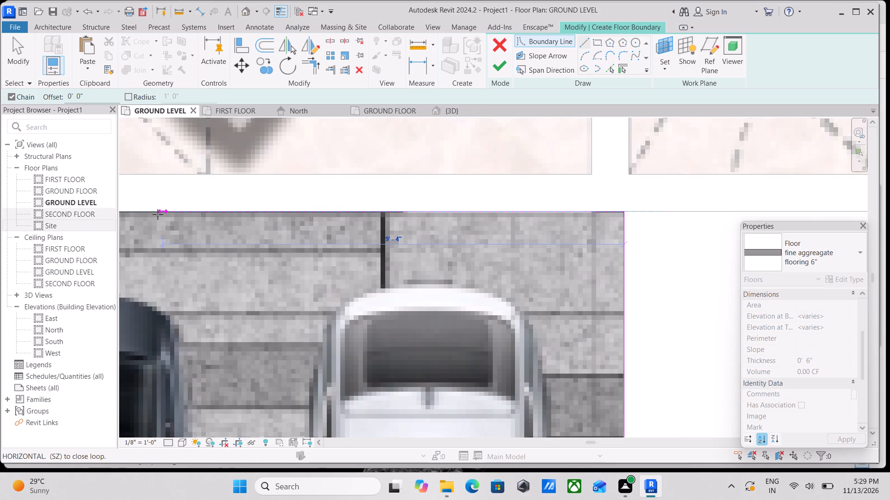
{"action": "scroll", "coordinate": [204, 255], "scroll_direction": "down", "scroll_amount": 2}
{"action": "scroll", "coordinate": [135, 230], "scroll_direction": "down", "scroll_amount": 1}
{"action": "middle_click_drag", "start_coordinate": [135, 230], "coordinate": [381, 245]}
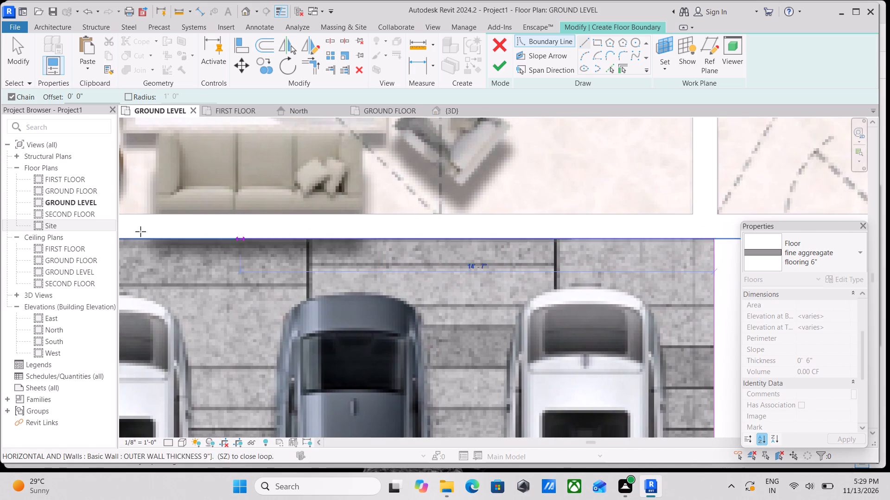
{"action": "scroll", "coordinate": [140, 231], "scroll_direction": "down", "scroll_amount": 1}
{"action": "middle_click_drag", "start_coordinate": [140, 231], "coordinate": [318, 237]}
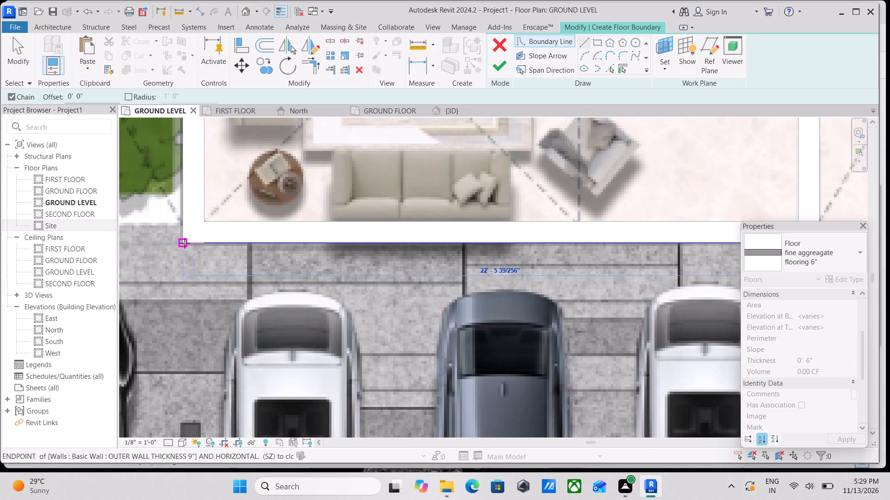
{"action": "scroll", "coordinate": [184, 243], "scroll_direction": "up", "scroll_amount": 11}
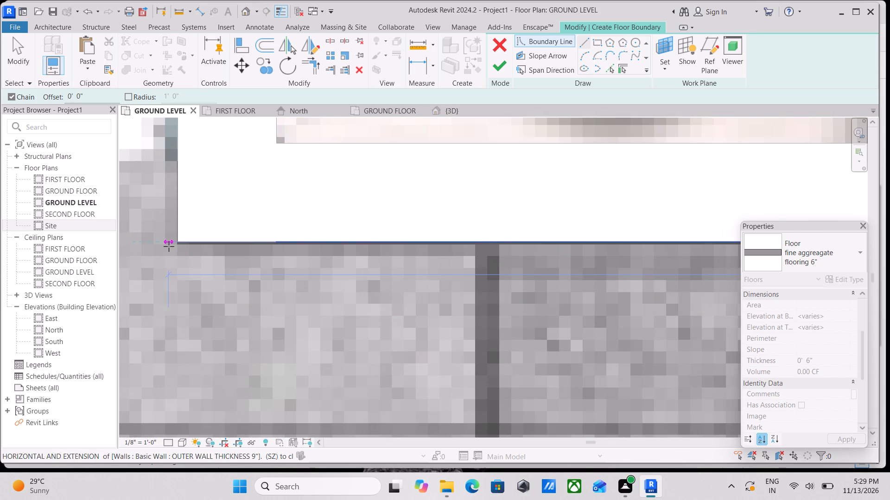
{"action": "left_click", "coordinate": [177, 247]}
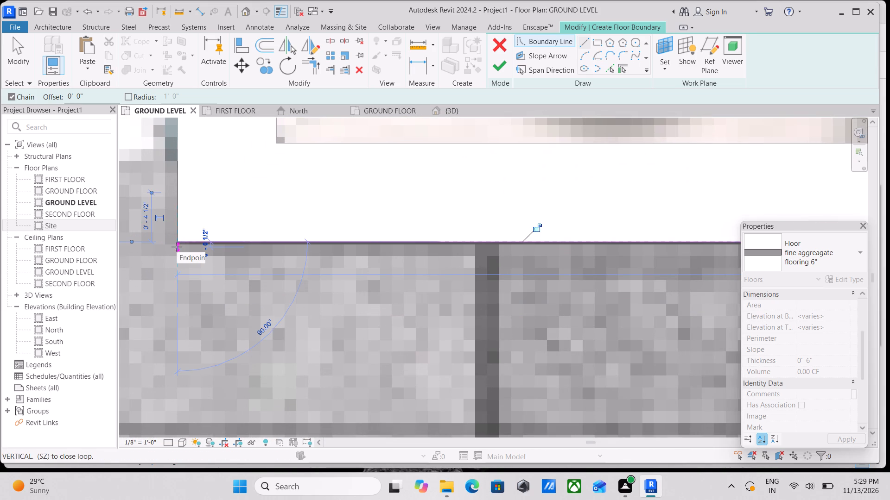
Continue the boundary about 7 1/2" up the wall's outer face and about 9'-9" along the landscape area's lower edge to the pebble strip.
{"action": "middle_click_drag", "start_coordinate": [177, 247], "coordinate": [358, 332]}
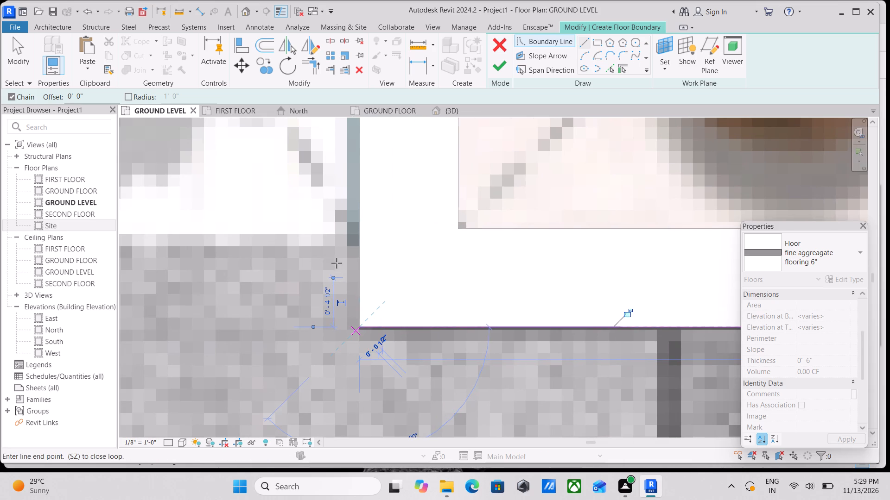
{"action": "left_click", "coordinate": [358, 244]}
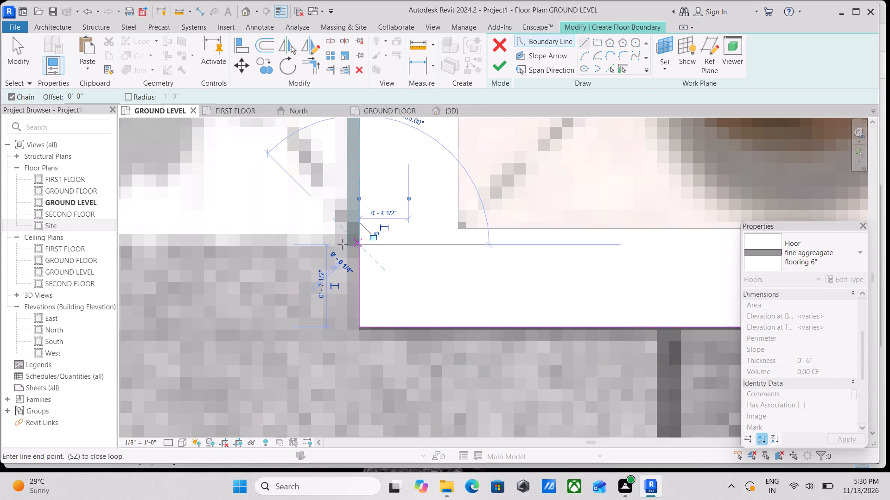
{"action": "middle_click_drag", "start_coordinate": [300, 244], "coordinate": [540, 238]}
{"action": "scroll", "coordinate": [275, 254], "scroll_direction": "down", "scroll_amount": 2}
{"action": "middle_click_drag", "start_coordinate": [275, 254], "coordinate": [556, 244]}
{"action": "scroll", "coordinate": [223, 244], "scroll_direction": "down", "scroll_amount": 2}
{"action": "middle_click_drag", "start_coordinate": [223, 244], "coordinate": [423, 221]}
{"action": "scroll", "coordinate": [201, 213], "scroll_direction": "down", "scroll_amount": 1}
{"action": "middle_click_drag", "start_coordinate": [201, 213], "coordinate": [396, 196]}
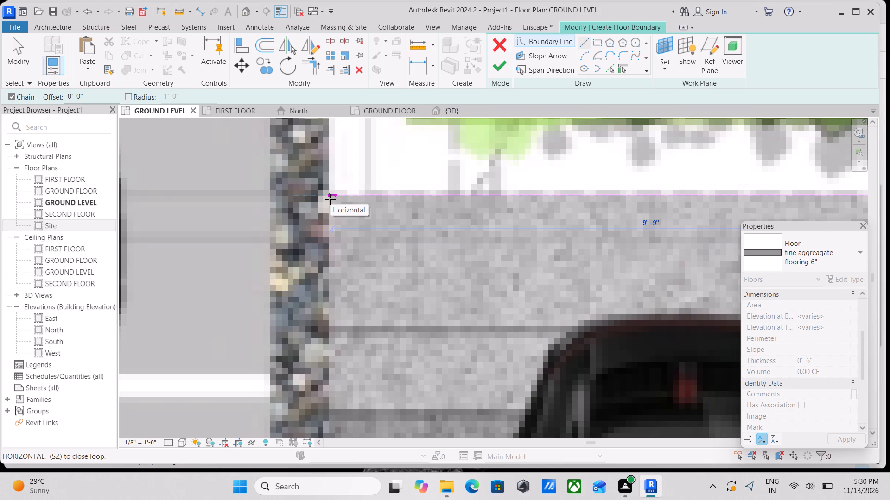
{"action": "scroll", "coordinate": [330, 199], "scroll_direction": "up", "scroll_amount": 4}
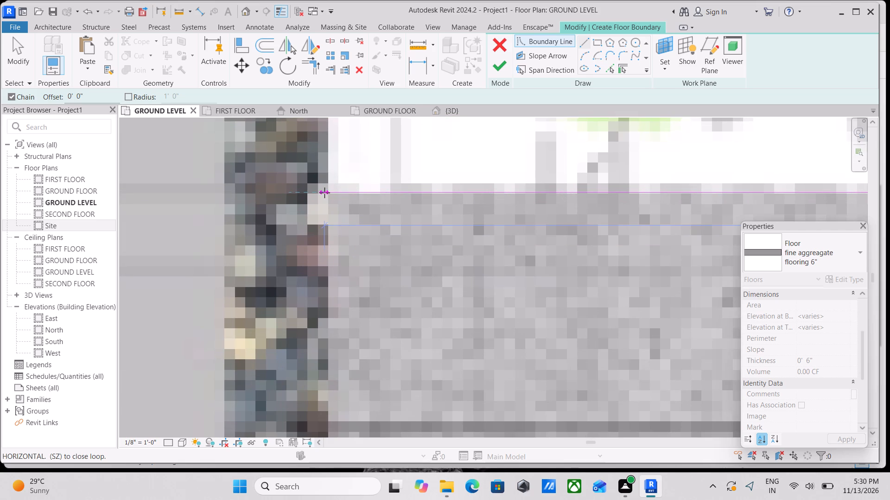
{"action": "left_click", "coordinate": [329, 193]}
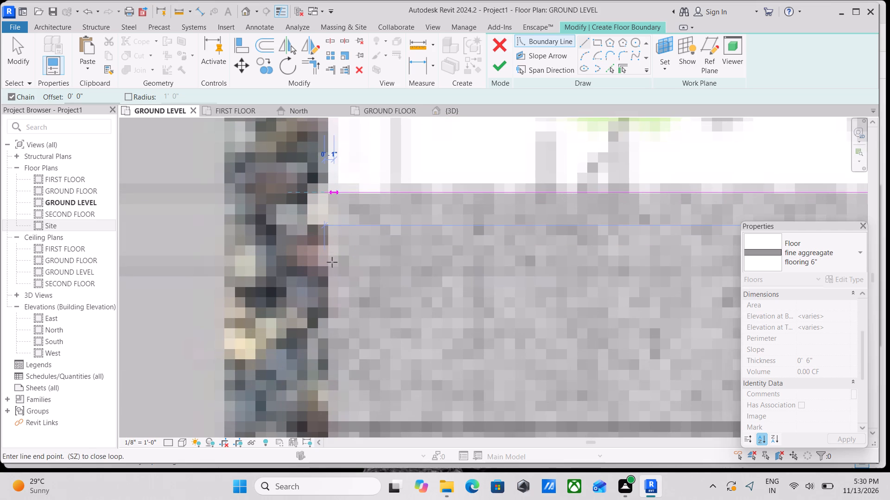
Close the boundary with a straight line about 25'-10" long down the pebble strip's edge to the start of the paving's front edge.
{"action": "scroll", "coordinate": [329, 294], "scroll_direction": "down", "scroll_amount": 2}
{"action": "middle_click_drag", "start_coordinate": [325, 292], "coordinate": [318, 203]}
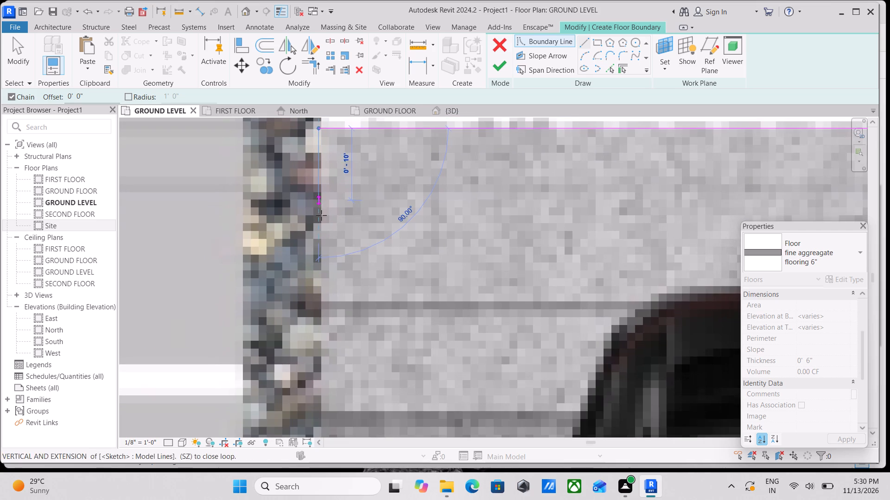
{"action": "scroll", "coordinate": [334, 300], "scroll_direction": "down", "scroll_amount": 2}
{"action": "middle_click_drag", "start_coordinate": [331, 300], "coordinate": [288, 181]}
{"action": "scroll", "coordinate": [282, 174], "scroll_direction": "down", "scroll_amount": 1}
{"action": "scroll", "coordinate": [290, 284], "scroll_direction": "down", "scroll_amount": 3}
{"action": "middle_click_drag", "start_coordinate": [290, 284], "coordinate": [261, 169]}
{"action": "scroll", "coordinate": [260, 337], "scroll_direction": "down", "scroll_amount": 3}
{"action": "middle_click_drag", "start_coordinate": [260, 337], "coordinate": [254, 194]}
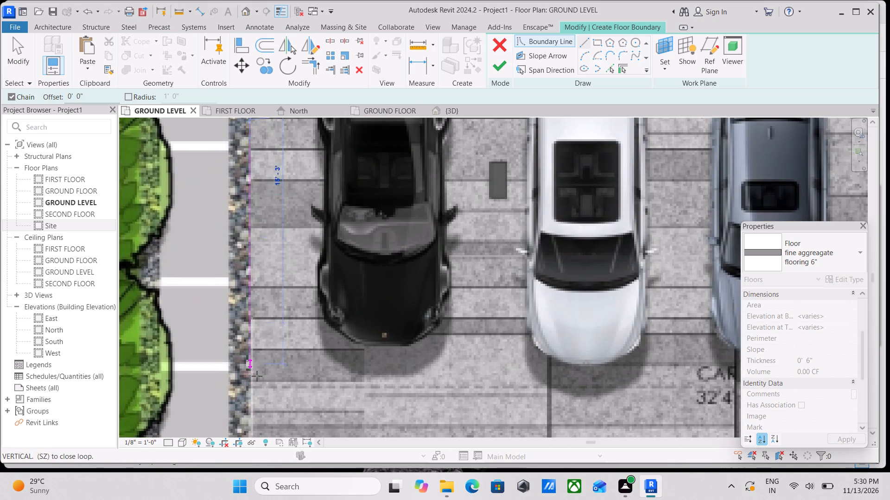
{"action": "middle_click_drag", "start_coordinate": [250, 372], "coordinate": [248, 219]}
{"action": "scroll", "coordinate": [254, 318], "scroll_direction": "down", "scroll_amount": 4}
{"action": "middle_click_drag", "start_coordinate": [254, 319], "coordinate": [236, 216]}
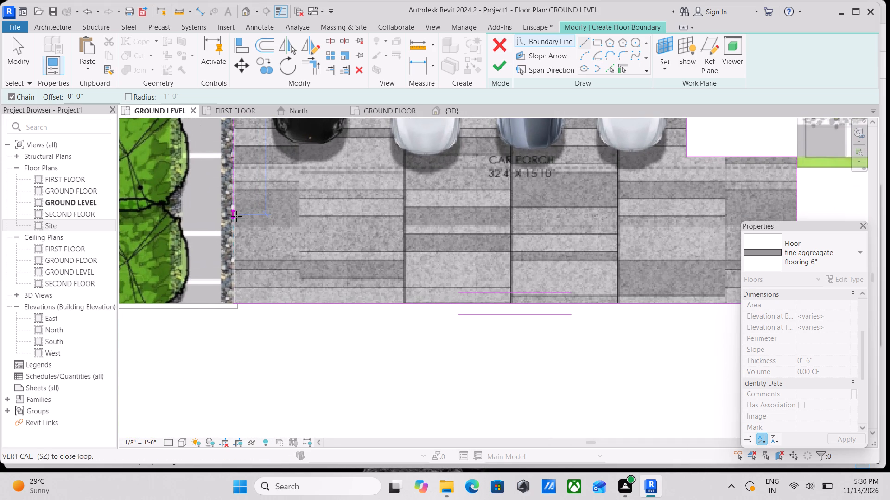
{"action": "scroll", "coordinate": [232, 282], "scroll_direction": "up", "scroll_amount": 6}
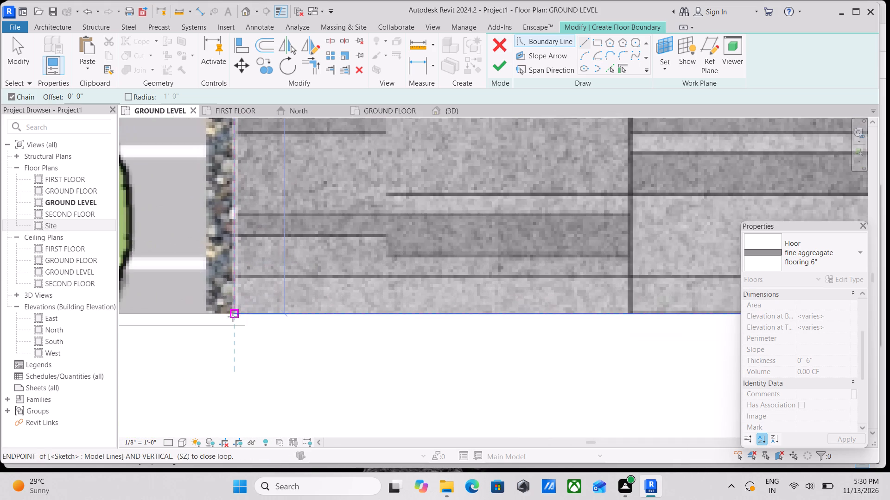
{"action": "scroll", "coordinate": [233, 317], "scroll_direction": "up", "scroll_amount": 3}
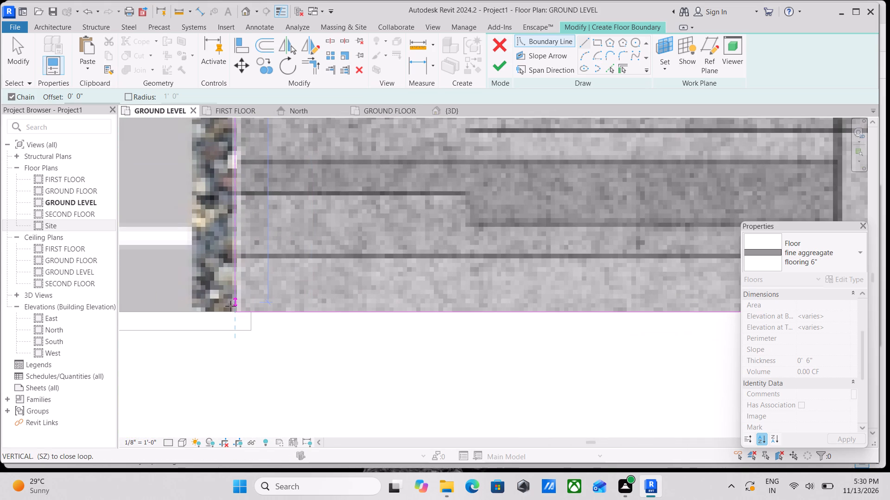
{"action": "left_click", "coordinate": [230, 312]}
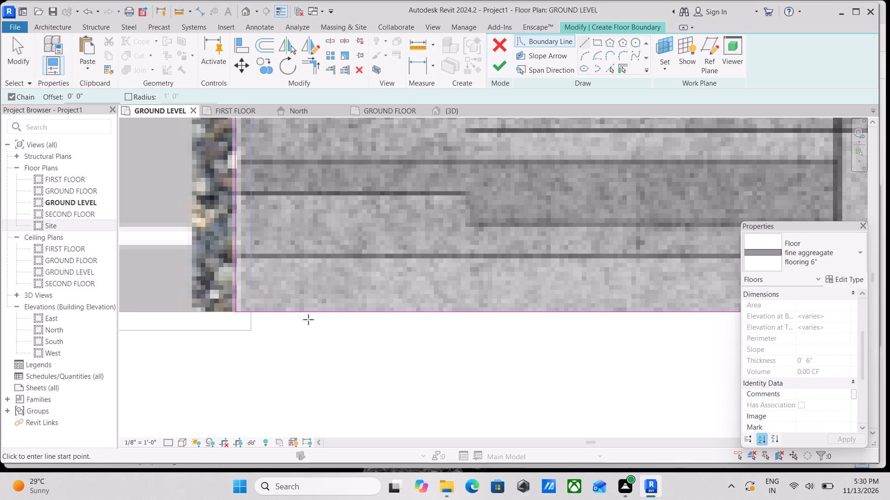
{"action": "key", "text": "Escape"}
{"action": "middle_click_drag", "start_coordinate": [308, 384], "coordinate": [305, 429]}
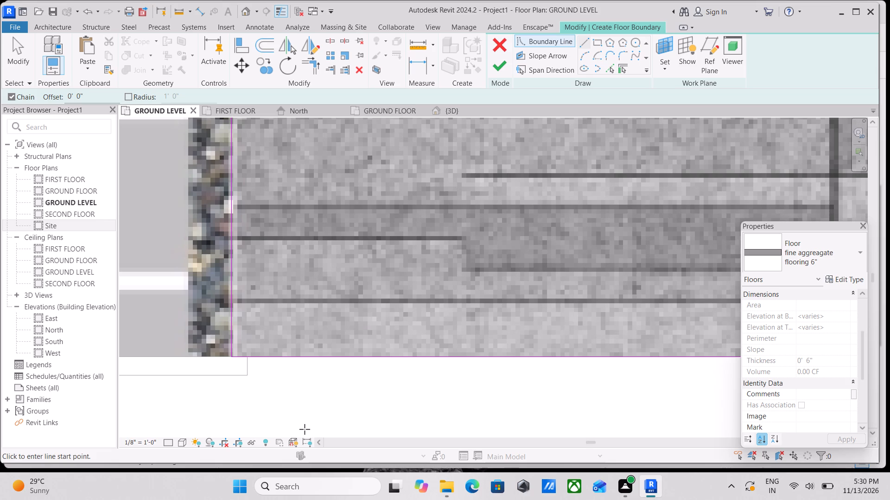
{"action": "key", "text": "Escape"}
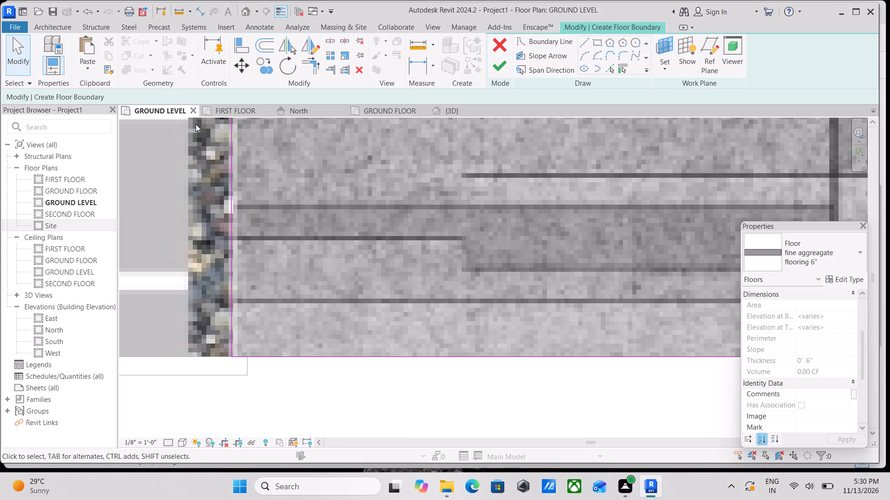
Nudge the boundary line beside the pebble strip slightly toward the paving to align it with the strip's edge.
{"action": "left_click", "coordinate": [230, 237]}
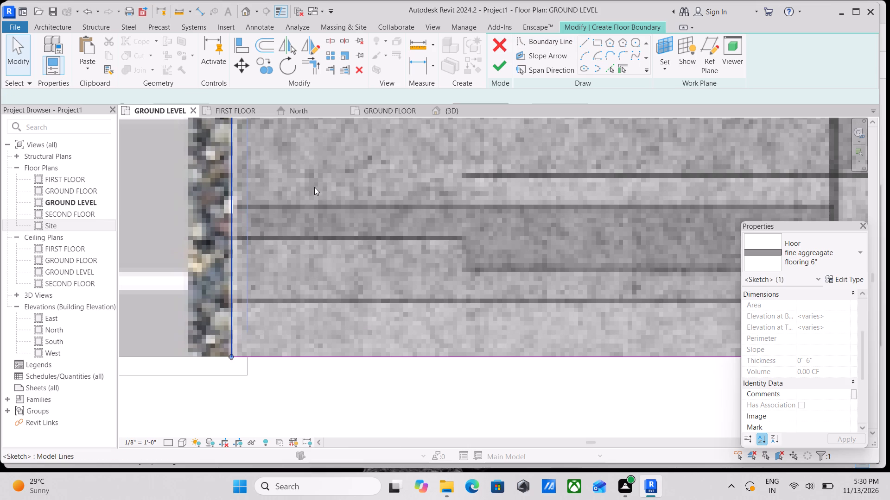
{"action": "scroll", "coordinate": [317, 185], "scroll_direction": "down", "scroll_amount": 3}
{"action": "middle_click_drag", "start_coordinate": [317, 185], "coordinate": [324, 351]}
{"action": "scroll", "coordinate": [323, 219], "scroll_direction": "down", "scroll_amount": 3}
{"action": "middle_click_drag", "start_coordinate": [323, 219], "coordinate": [313, 337]}
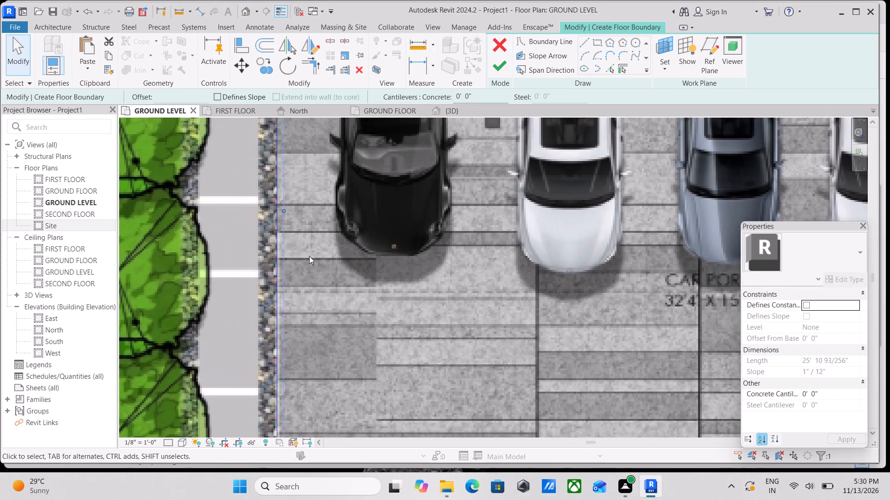
{"action": "scroll", "coordinate": [307, 219], "scroll_direction": "down", "scroll_amount": 4}
{"action": "middle_click_drag", "start_coordinate": [307, 219], "coordinate": [299, 345]}
{"action": "middle_click_drag", "start_coordinate": [290, 210], "coordinate": [296, 258]}
{"action": "scroll", "coordinate": [296, 258], "scroll_direction": "up", "scroll_amount": 5}
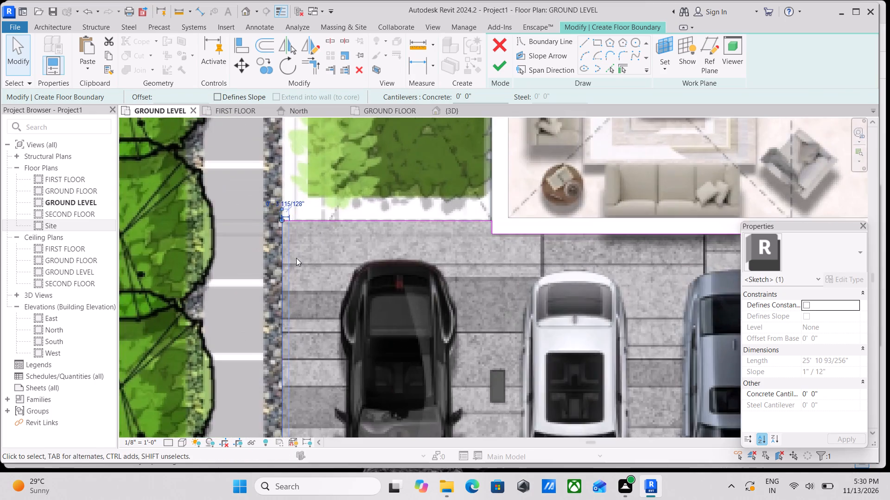
{"action": "scroll", "coordinate": [296, 258], "scroll_direction": "up", "scroll_amount": 8}
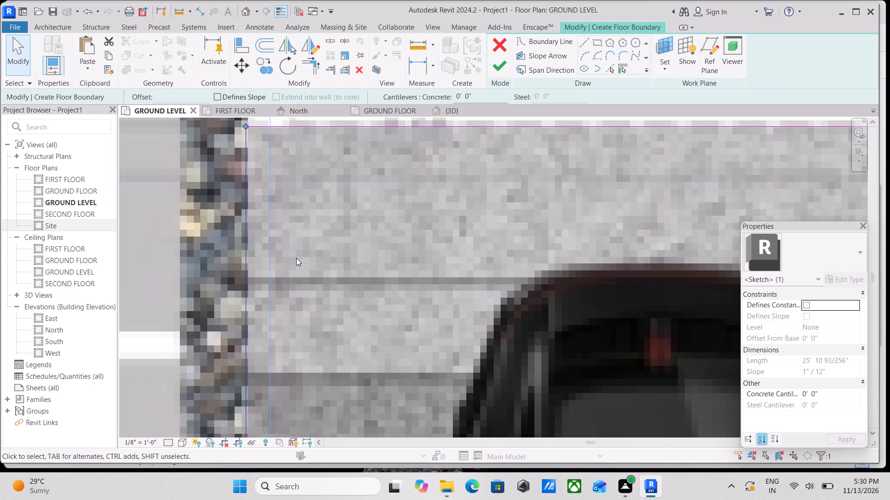
{"action": "key", "text": "Right"}
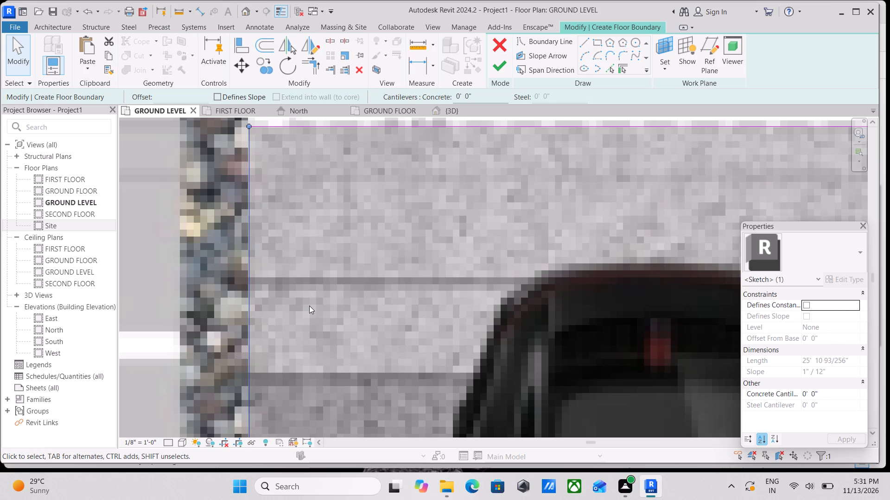
Review the whole car porch boundary outline, from the pebble strip to the blank entrance slab.
{"action": "scroll", "coordinate": [182, 311], "scroll_direction": "down", "scroll_amount": 1}
{"action": "scroll", "coordinate": [285, 239], "scroll_direction": "down", "scroll_amount": 12}
{"action": "scroll", "coordinate": [371, 266], "scroll_direction": "down", "scroll_amount": 3}
{"action": "middle_click_drag", "start_coordinate": [369, 265], "coordinate": [256, 235]}
{"action": "scroll", "coordinate": [500, 335], "scroll_direction": "up", "scroll_amount": 1}
{"action": "middle_click_drag", "start_coordinate": [486, 338], "coordinate": [468, 310]}
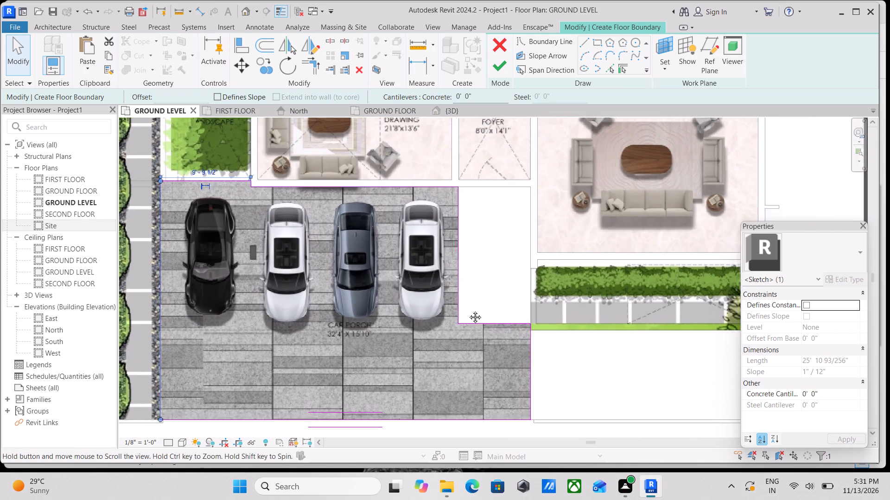
Finish the car porch boundary sketch to create the fine aggreagate flooring 6" floor on GROUND LEVEL.
{"action": "middle_click_drag", "start_coordinate": [468, 310], "coordinate": [450, 280]}
{"action": "scroll", "coordinate": [512, 297], "scroll_direction": "up", "scroll_amount": 7}
{"action": "scroll", "coordinate": [339, 292], "scroll_direction": "down", "scroll_amount": 3}
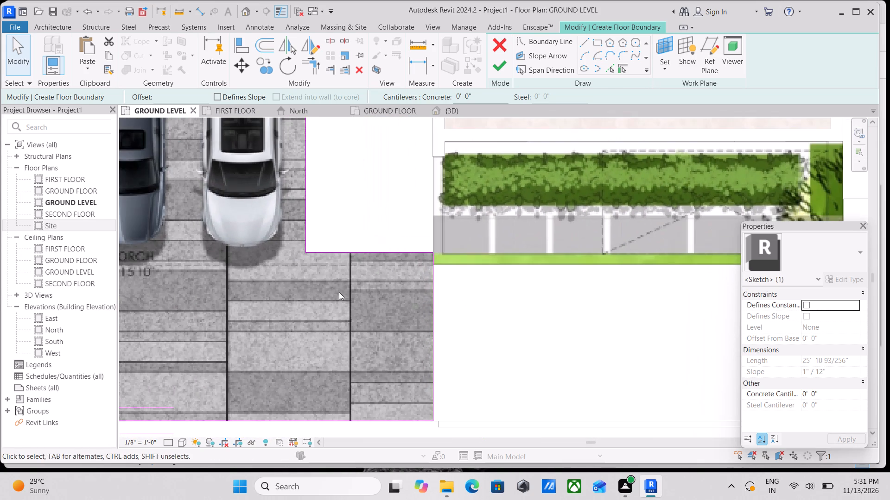
{"action": "scroll", "coordinate": [342, 291], "scroll_direction": "down", "scroll_amount": 6}
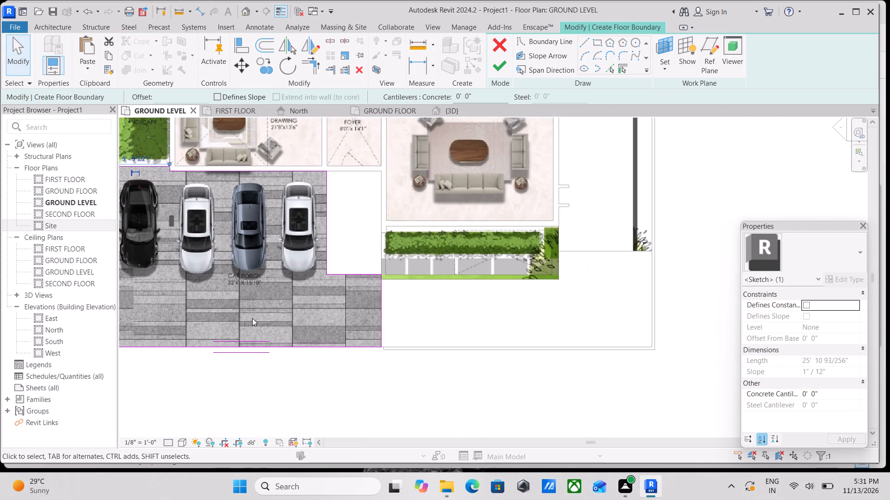
{"action": "scroll", "coordinate": [274, 290], "scroll_direction": "down", "scroll_amount": 1}
{"action": "middle_click_drag", "start_coordinate": [274, 289], "coordinate": [441, 343]}
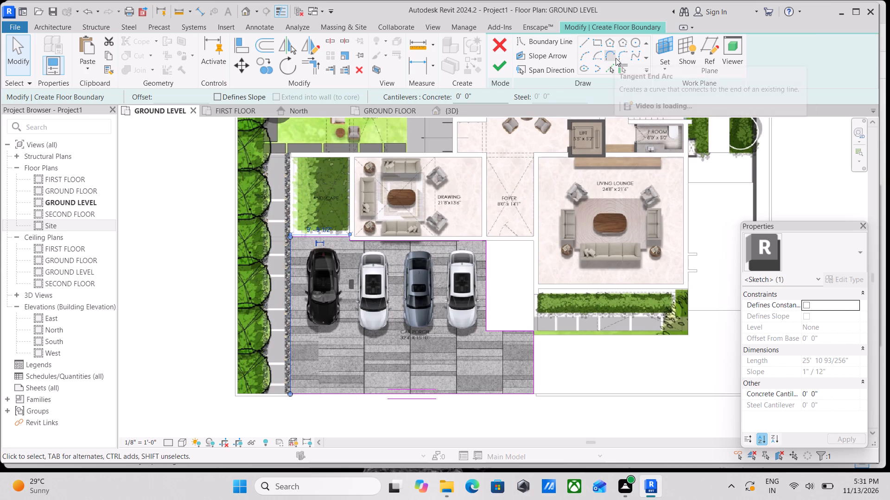
{"action": "left_click", "coordinate": [501, 62]}
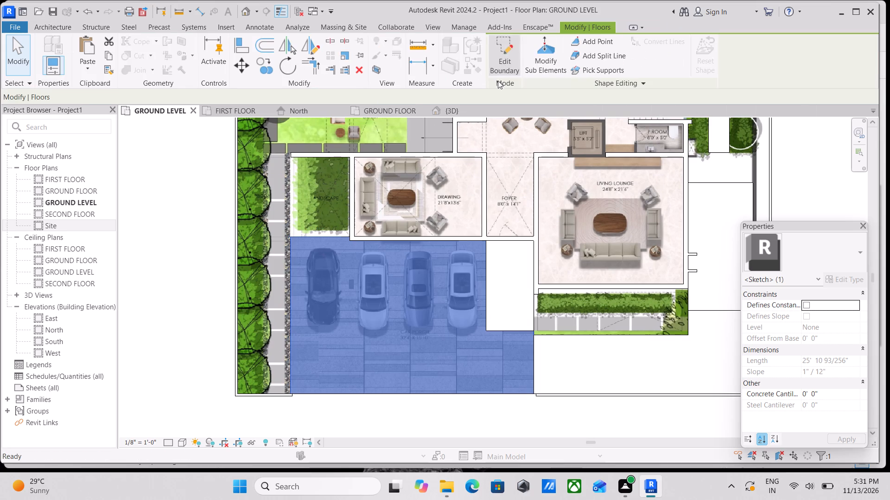
Examine the pebble strip and grey path beside the landscape area, especially where they meet the end of the 9" outer wall.
{"action": "middle_click_drag", "start_coordinate": [395, 219], "coordinate": [484, 253]}
{"action": "scroll", "coordinate": [386, 226], "scroll_direction": "up", "scroll_amount": 3}
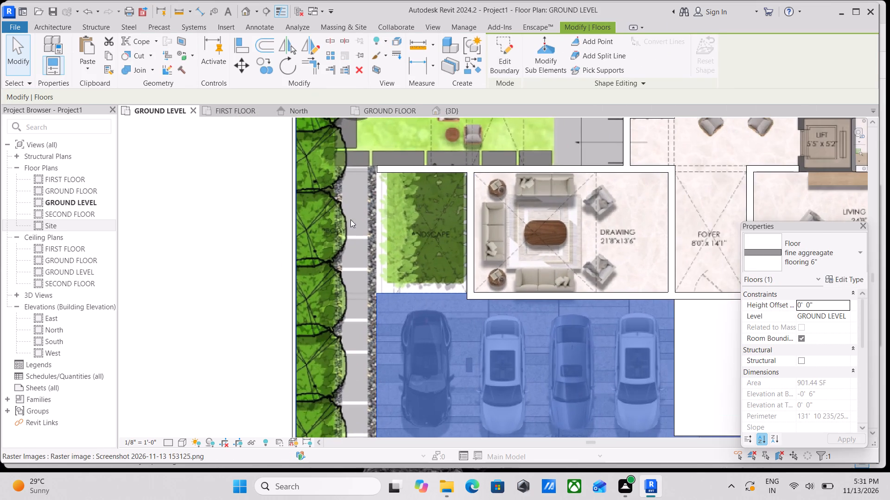
{"action": "scroll", "coordinate": [343, 197], "scroll_direction": "up", "scroll_amount": 2}
{"action": "scroll", "coordinate": [375, 172], "scroll_direction": "up", "scroll_amount": 3}
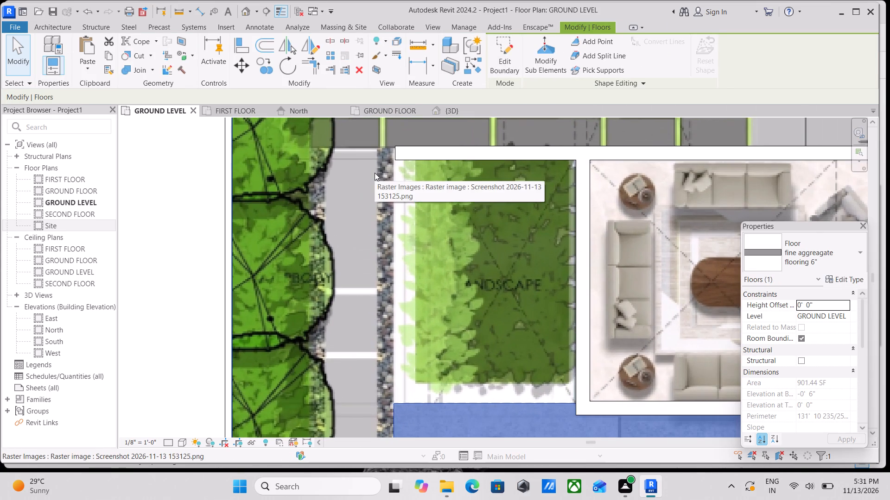
{"action": "scroll", "coordinate": [375, 173], "scroll_direction": "down", "scroll_amount": 2}
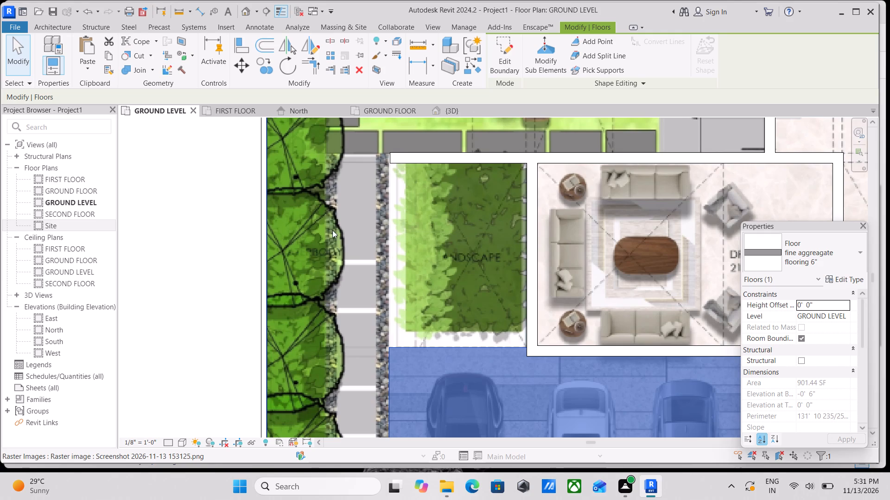
{"action": "scroll", "coordinate": [372, 182], "scroll_direction": "up", "scroll_amount": 3}
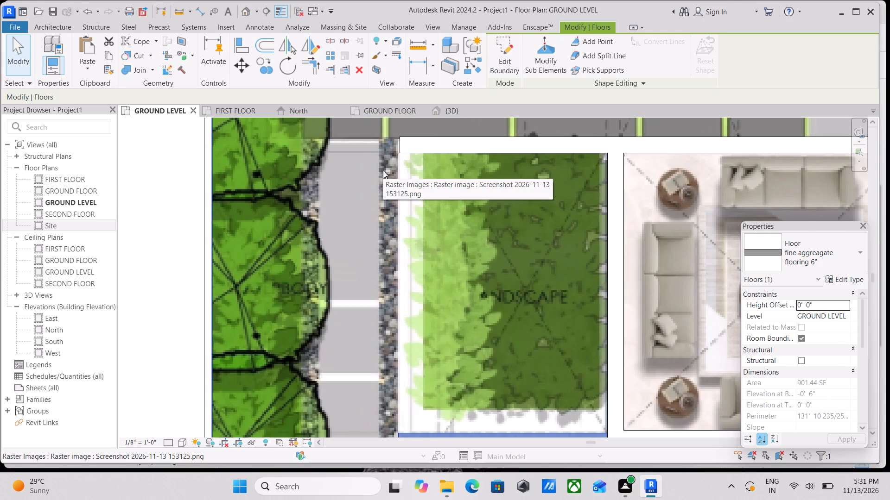
{"action": "scroll", "coordinate": [383, 170], "scroll_direction": "up", "scroll_amount": 4}
{"action": "scroll", "coordinate": [383, 170], "scroll_direction": "down", "scroll_amount": 2}
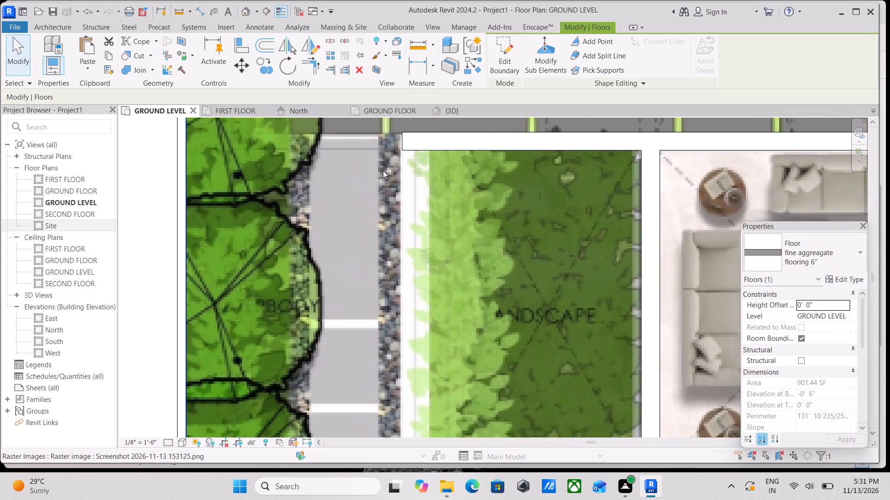
{"action": "scroll", "coordinate": [383, 170], "scroll_direction": "down", "scroll_amount": 3}
{"action": "middle_click_drag", "start_coordinate": [372, 195], "coordinate": [335, 248]}
{"action": "scroll", "coordinate": [372, 214], "scroll_direction": "up", "scroll_amount": 8}
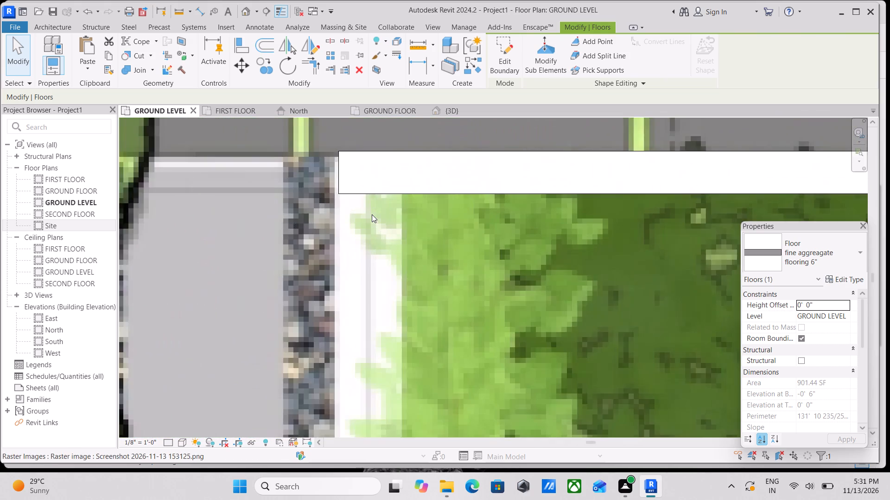
{"action": "scroll", "coordinate": [372, 214], "scroll_direction": "up", "scroll_amount": 1}
{"action": "scroll", "coordinate": [372, 214], "scroll_direction": "down", "scroll_amount": 15}
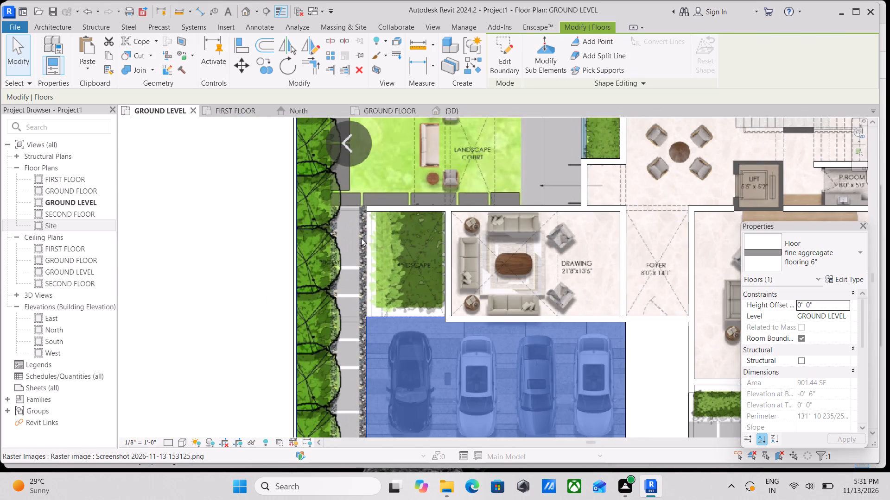
{"action": "scroll", "coordinate": [374, 212], "scroll_direction": "up", "scroll_amount": 12}
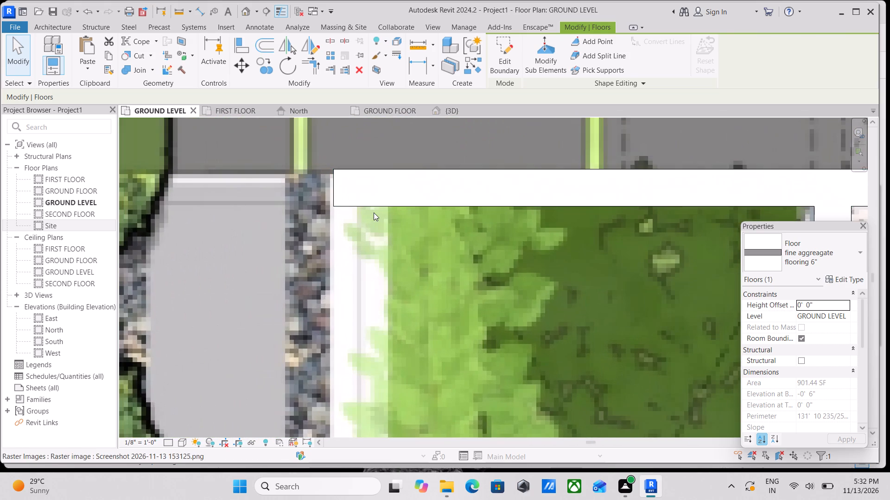
{"action": "scroll", "coordinate": [374, 212], "scroll_direction": "down", "scroll_amount": 4}
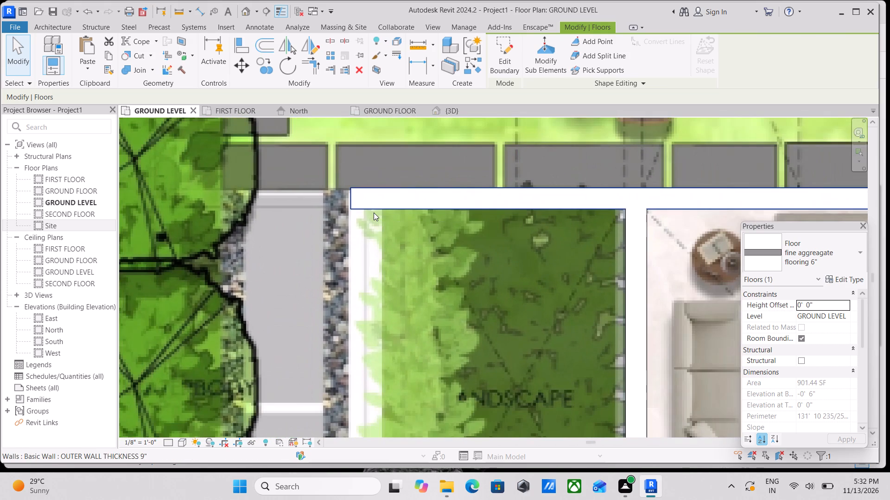
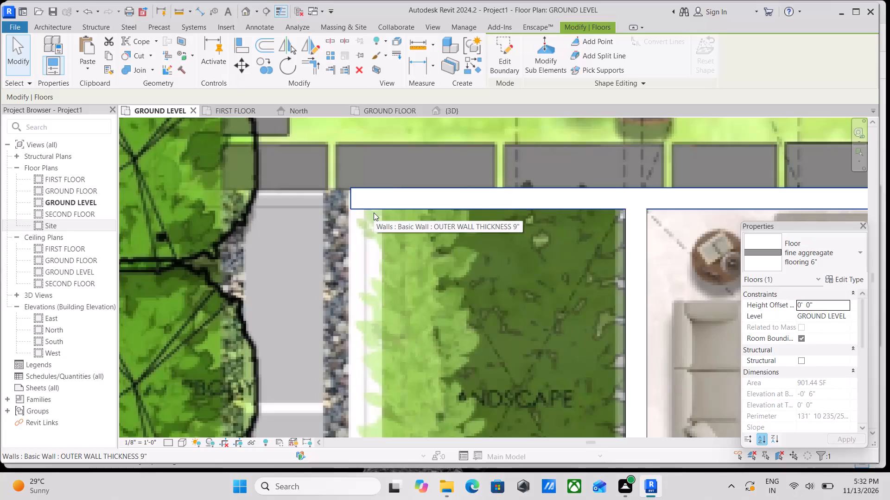
Examine the landscape area between the pebble strip and the drawing room, from the grey paving slabs down to the car porch.
{"action": "scroll", "coordinate": [329, 225], "scroll_direction": "up", "scroll_amount": 3}
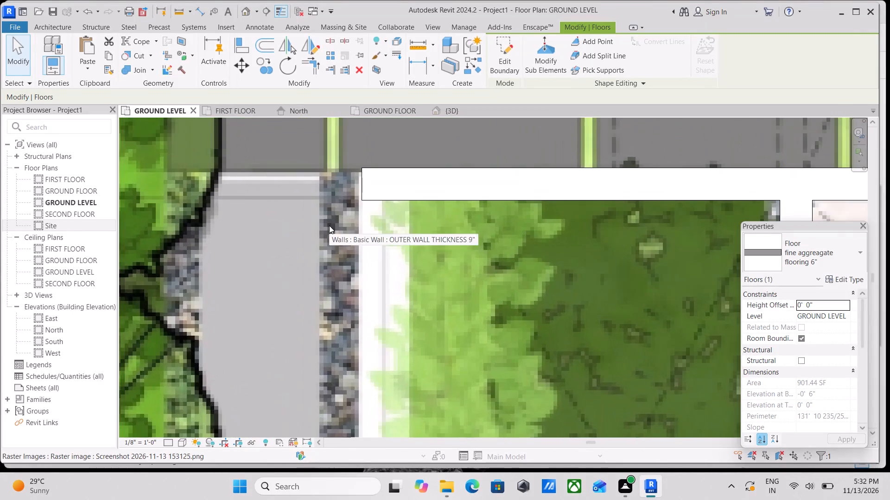
{"action": "middle_click_drag", "start_coordinate": [329, 225], "coordinate": [290, 281]}
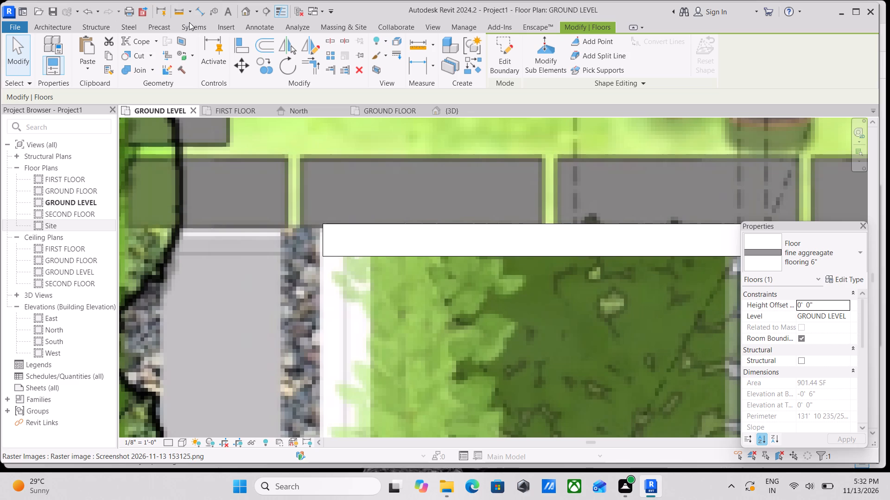
{"action": "scroll", "coordinate": [287, 169], "scroll_direction": "down", "scroll_amount": 3}
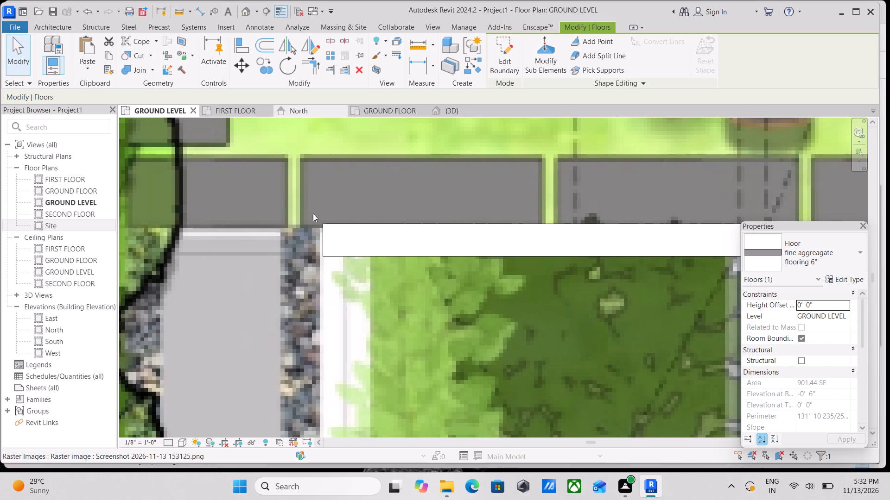
{"action": "middle_click_drag", "start_coordinate": [312, 203], "coordinate": [327, 154]}
{"action": "scroll", "coordinate": [330, 153], "scroll_direction": "down", "scroll_amount": 2}
{"action": "middle_click_drag", "start_coordinate": [360, 229], "coordinate": [306, 208]}
{"action": "scroll", "coordinate": [305, 204], "scroll_direction": "down", "scroll_amount": 3}
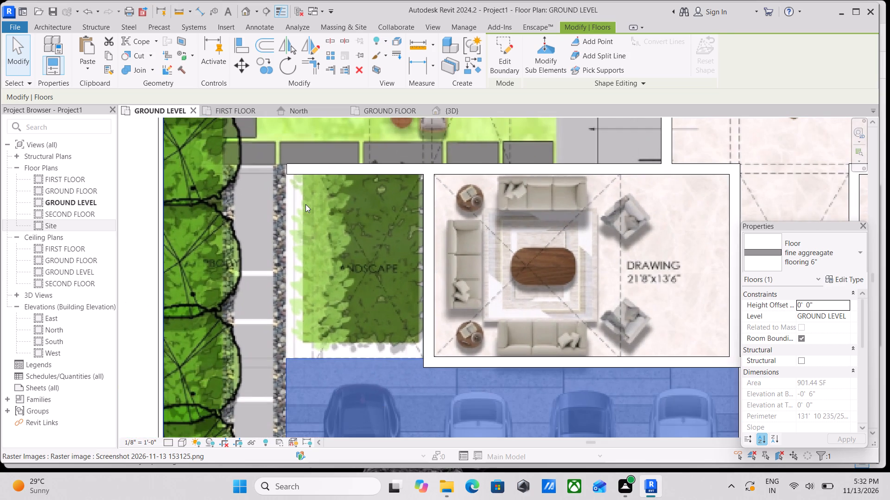
{"action": "scroll", "coordinate": [297, 172], "scroll_direction": "up", "scroll_amount": 1}
{"action": "scroll", "coordinate": [319, 251], "scroll_direction": "down", "scroll_amount": 1}
{"action": "middle_click_drag", "start_coordinate": [311, 245], "coordinate": [300, 231]}
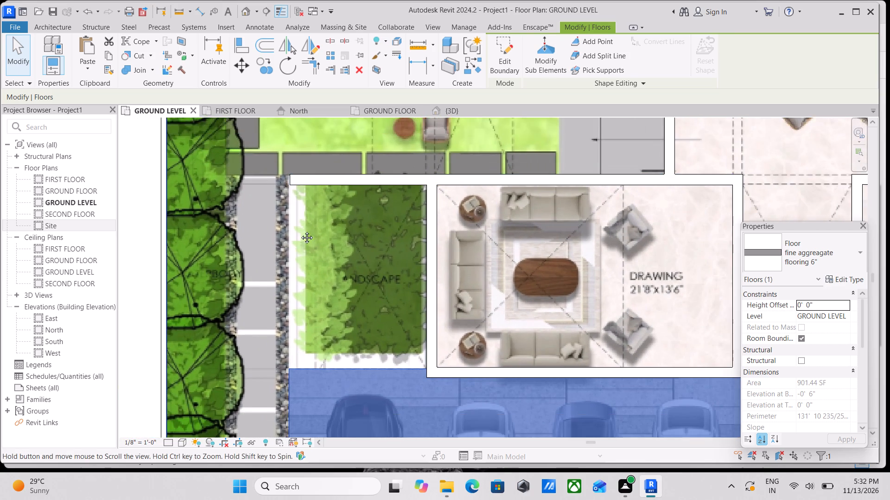
{"action": "middle_click_drag", "start_coordinate": [300, 231], "coordinate": [291, 217]}
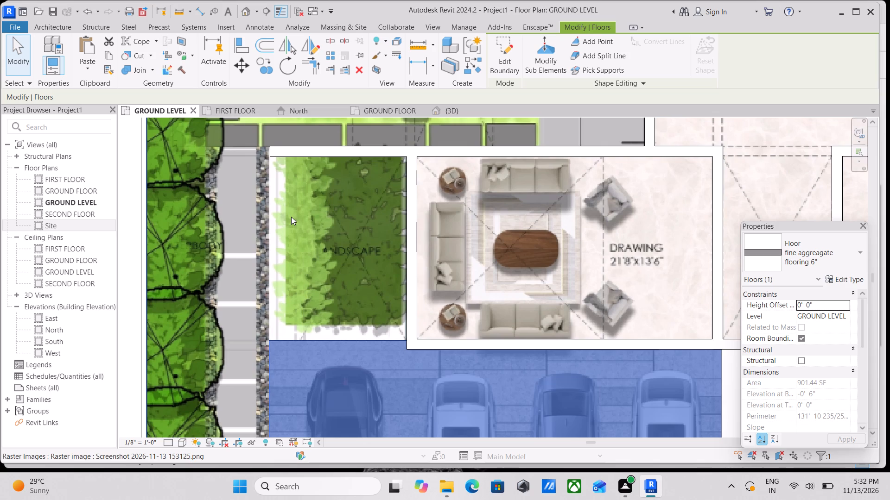
Stretch the free end of the 9" outer wall above the landscape area slightly outward to meet the pebble strip's edge.
{"action": "scroll", "coordinate": [283, 197], "scroll_direction": "up", "scroll_amount": 6}
{"action": "middle_click_drag", "start_coordinate": [290, 186], "coordinate": [307, 386]}
{"action": "scroll", "coordinate": [307, 386], "scroll_direction": "up", "scroll_amount": 1}
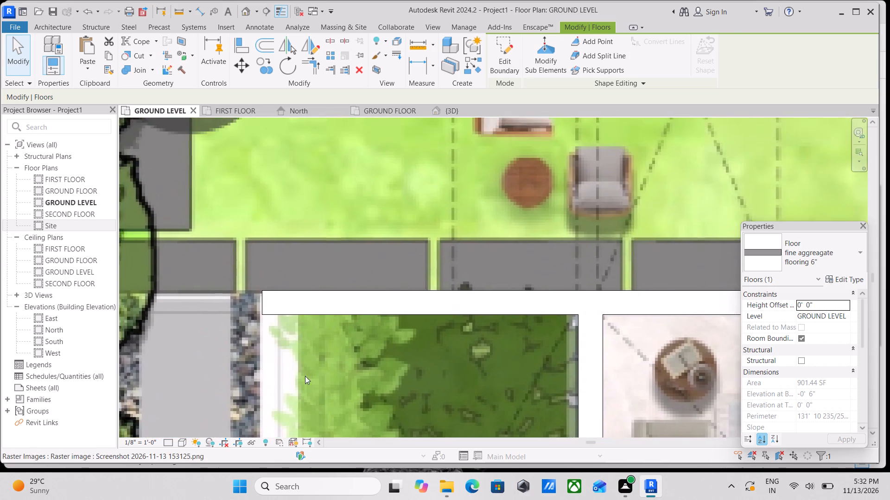
{"action": "left_click", "coordinate": [254, 287]}
{"action": "scroll", "coordinate": [254, 285], "scroll_direction": "up", "scroll_amount": 3}
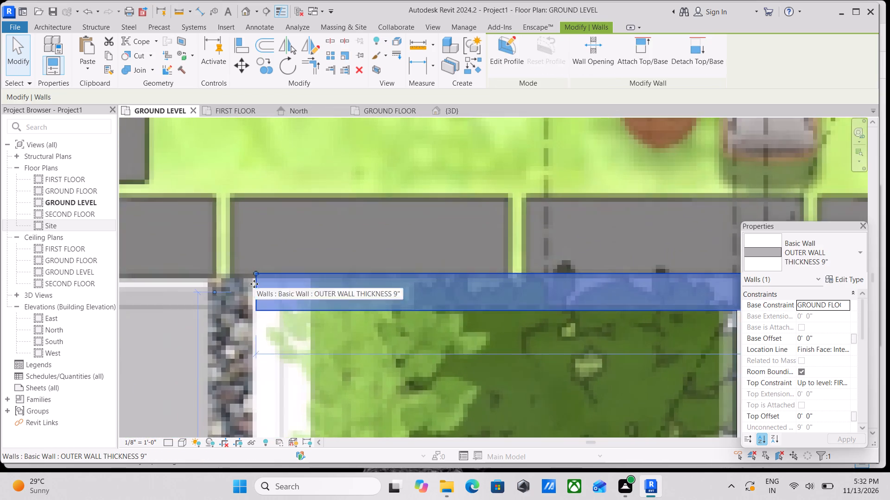
{"action": "scroll", "coordinate": [254, 284], "scroll_direction": "up", "scroll_amount": 3}
{"action": "left_click_drag", "start_coordinate": [255, 268], "coordinate": [243, 267]}
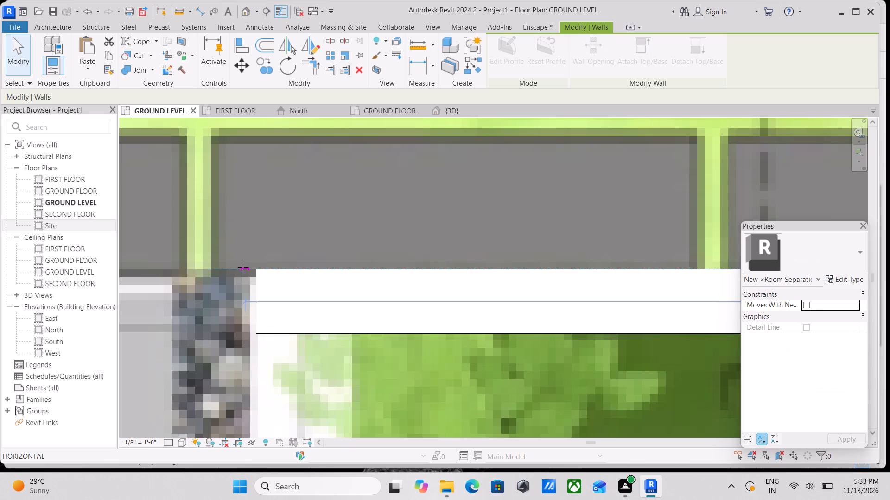
{"action": "left_click_drag", "start_coordinate": [243, 267], "coordinate": [245, 269]}
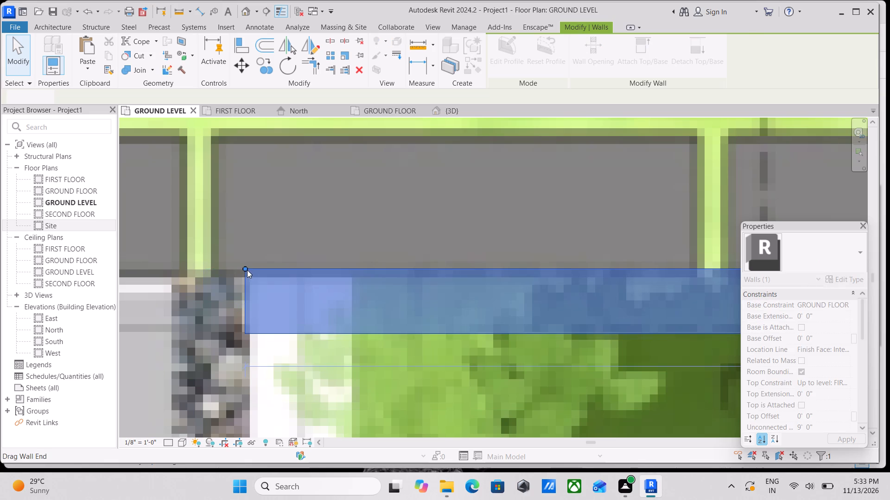
{"action": "scroll", "coordinate": [248, 271], "scroll_direction": "down", "scroll_amount": 3}
{"action": "scroll", "coordinate": [248, 269], "scroll_direction": "up", "scroll_amount": 2}
{"action": "left_click", "coordinate": [247, 269]}
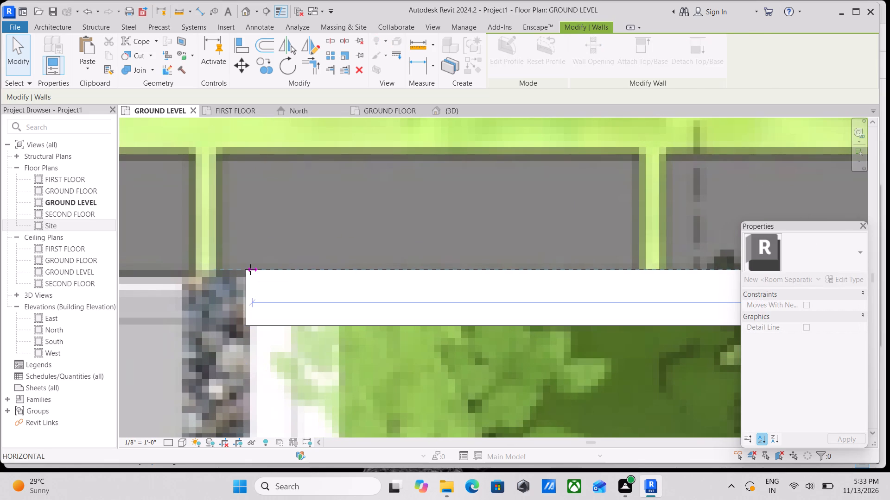
{"action": "scroll", "coordinate": [250, 269], "scroll_direction": "down", "scroll_amount": 3}
{"action": "middle_click_drag", "start_coordinate": [283, 292], "coordinate": [248, 256]}
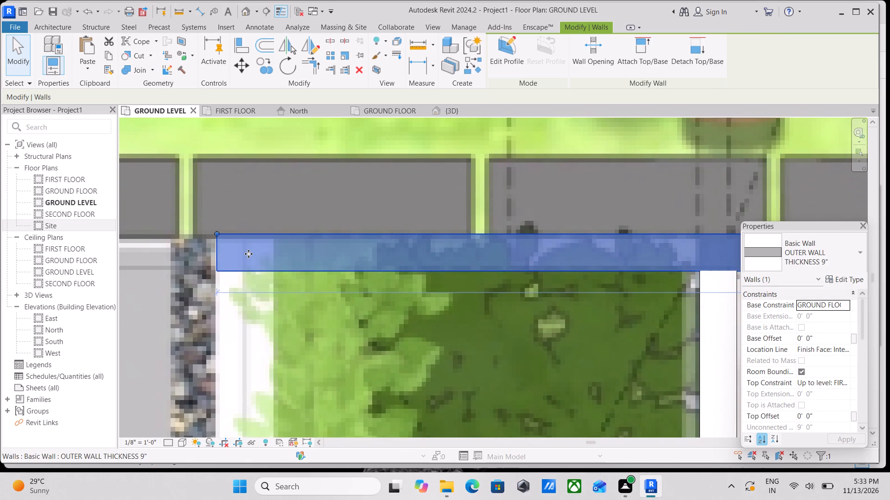
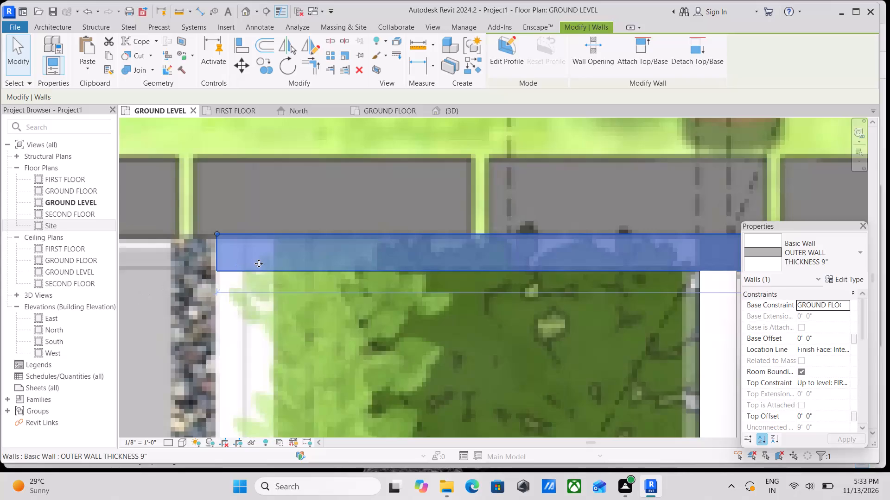
Start the Wall tool and examine the landscape area's edges between the pebble strip and the drawing room.
{"action": "scroll", "coordinate": [290, 279], "scroll_direction": "down", "scroll_amount": 4}
{"action": "middle_click_drag", "start_coordinate": [302, 312], "coordinate": [286, 294]}
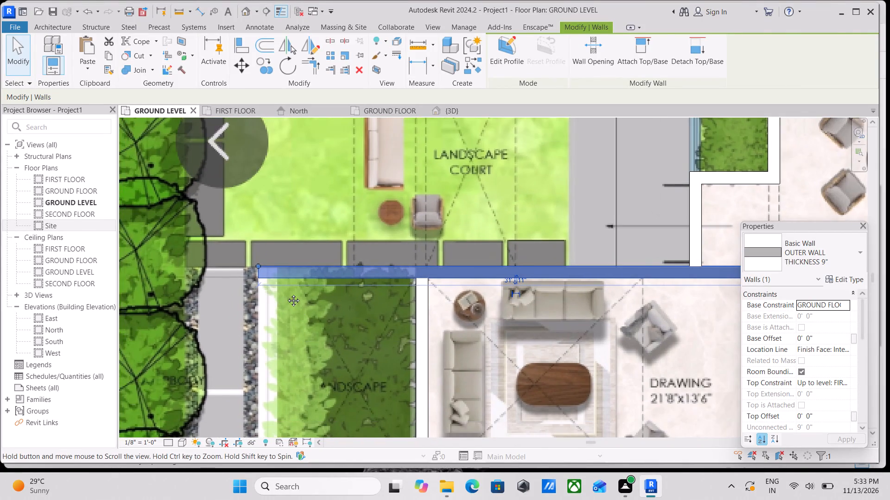
{"action": "middle_click_drag", "start_coordinate": [286, 294], "coordinate": [266, 253]}
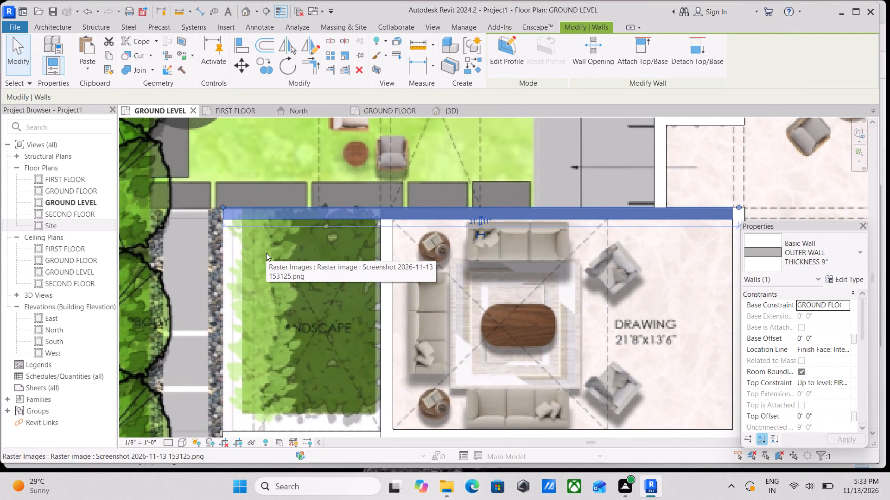
{"action": "scroll", "coordinate": [266, 253], "scroll_direction": "down", "scroll_amount": 3}
{"action": "scroll", "coordinate": [276, 298], "scroll_direction": "down", "scroll_amount": 1}
{"action": "middle_click_drag", "start_coordinate": [276, 298], "coordinate": [275, 292]}
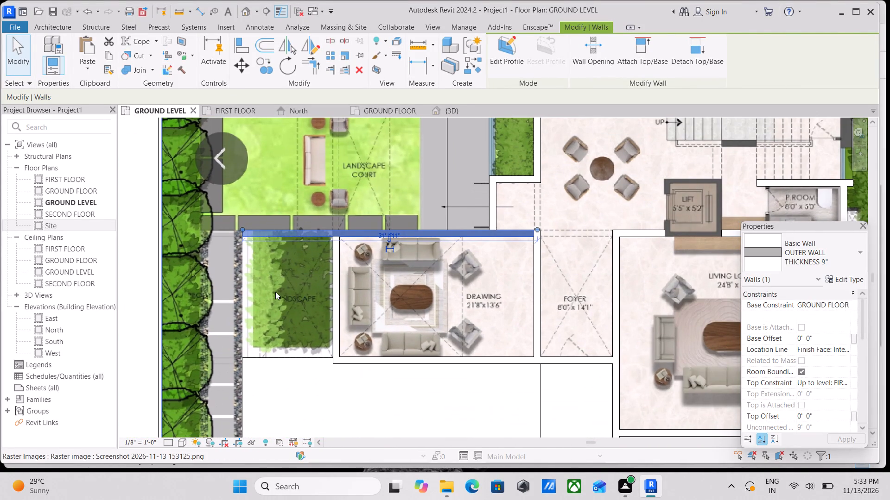
{"action": "key", "text": "w"}
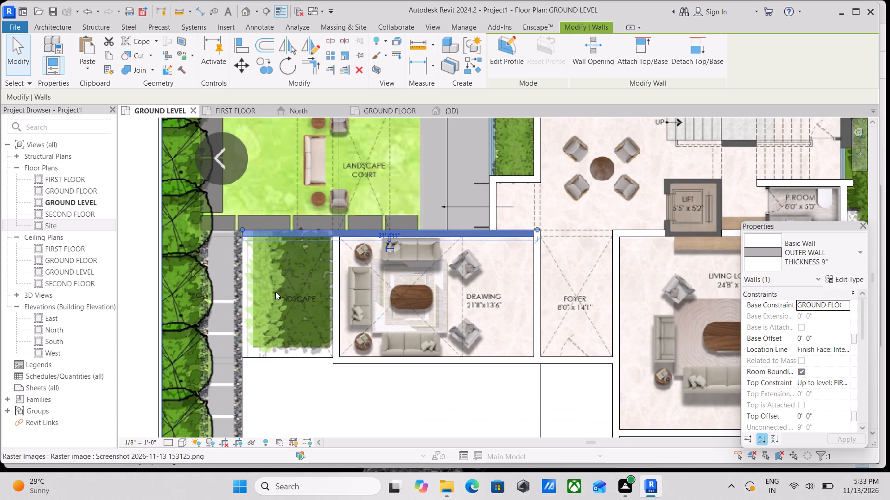
{"action": "key", "text": "a"}
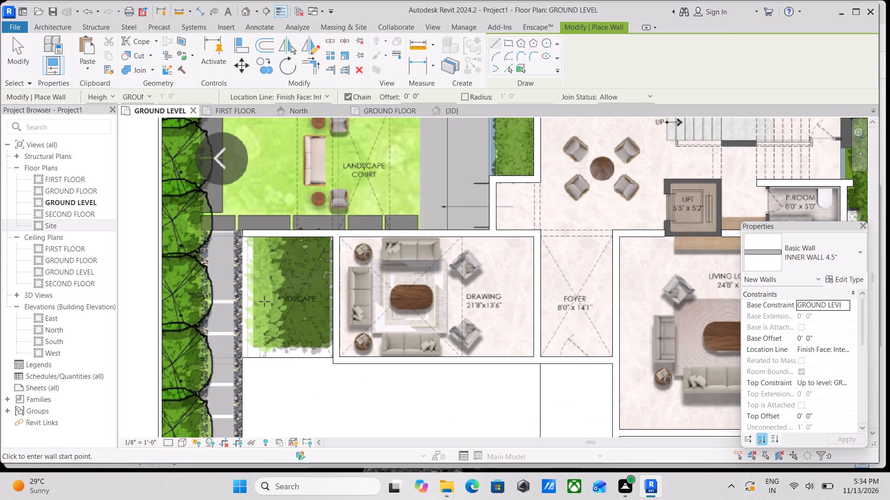
{"action": "scroll", "coordinate": [309, 352], "scroll_direction": "up", "scroll_amount": 2}
{"action": "scroll", "coordinate": [278, 304], "scroll_direction": "up", "scroll_amount": 2}
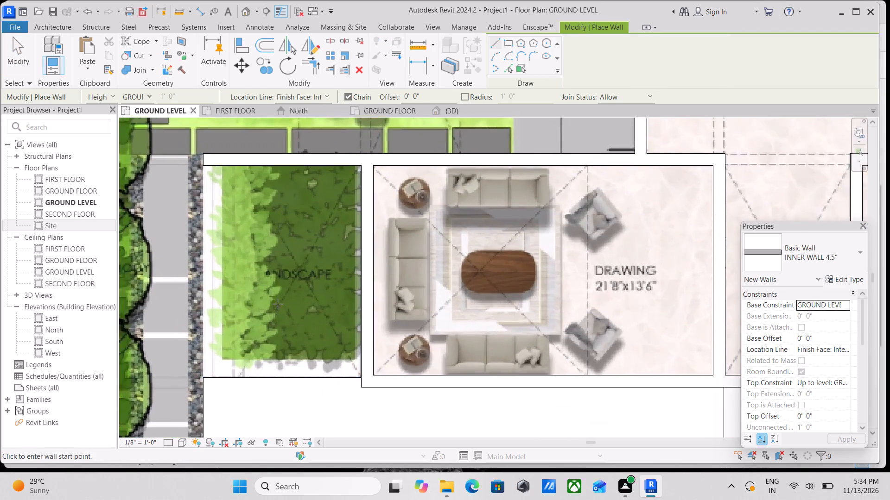
{"action": "scroll", "coordinate": [278, 304], "scroll_direction": "up", "scroll_amount": 1}
{"action": "scroll", "coordinate": [278, 304], "scroll_direction": "down", "scroll_amount": 6}
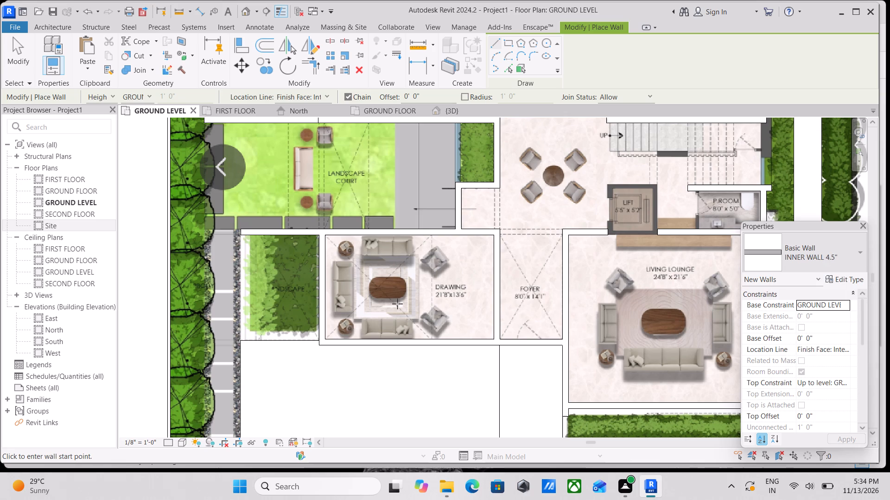
{"action": "scroll", "coordinate": [264, 245], "scroll_direction": "up", "scroll_amount": 3}
{"action": "scroll", "coordinate": [215, 257], "scroll_direction": "up", "scroll_amount": 3}
{"action": "middle_click_drag", "start_coordinate": [331, 380], "coordinate": [330, 379]}
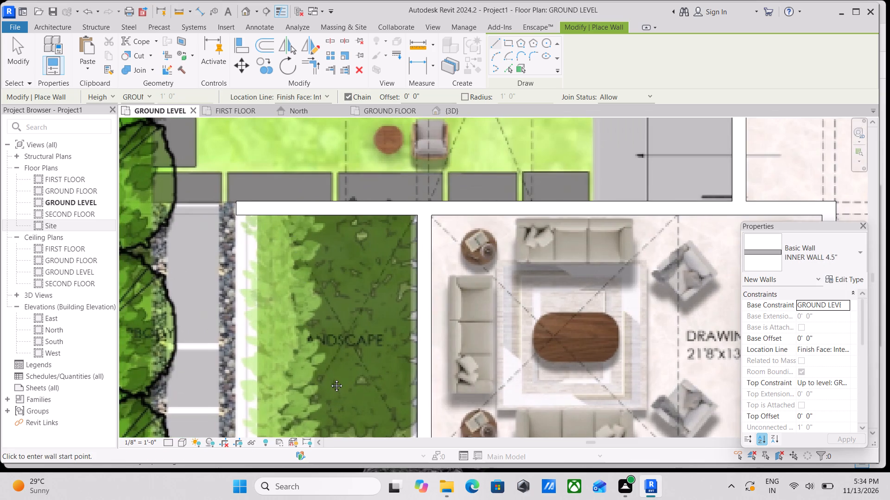
{"action": "middle_click_drag", "start_coordinate": [330, 379], "coordinate": [324, 256]}
{"action": "scroll", "coordinate": [401, 318], "scroll_direction": "up", "scroll_amount": 7}
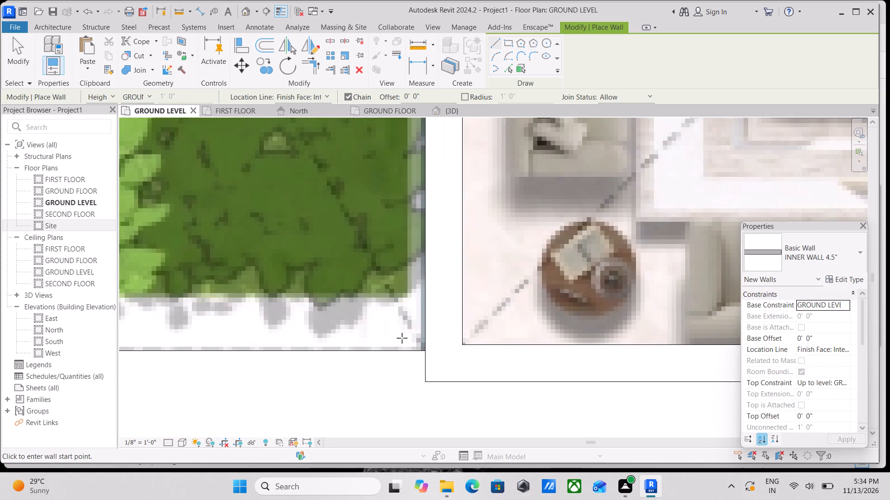
{"action": "middle_click_drag", "start_coordinate": [393, 331], "coordinate": [491, 344]}
{"action": "scroll", "coordinate": [416, 344], "scroll_direction": "down", "scroll_amount": 3}
{"action": "middle_click_drag", "start_coordinate": [443, 349], "coordinate": [513, 352]}
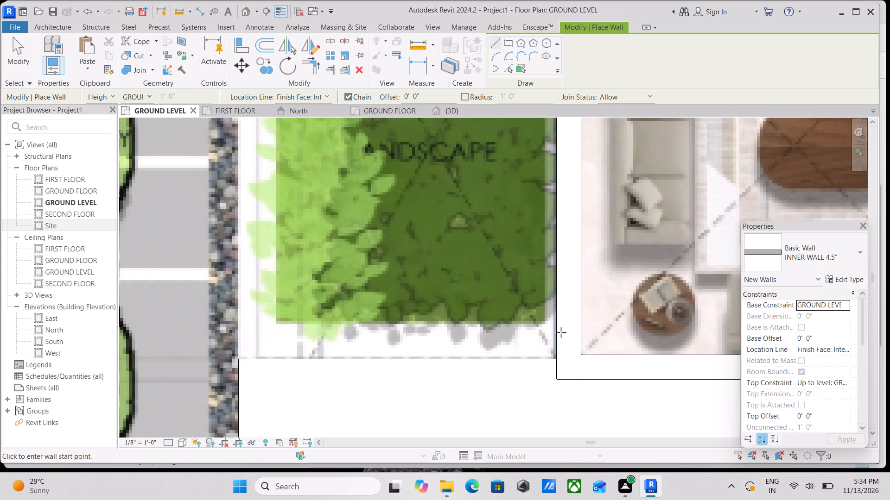
{"action": "scroll", "coordinate": [574, 331], "scroll_direction": "down", "scroll_amount": 3}
{"action": "scroll", "coordinate": [385, 364], "scroll_direction": "down", "scroll_amount": 1}
{"action": "middle_click_drag", "start_coordinate": [385, 364], "coordinate": [438, 423]}
{"action": "scroll", "coordinate": [441, 396], "scroll_direction": "down", "scroll_amount": 3}
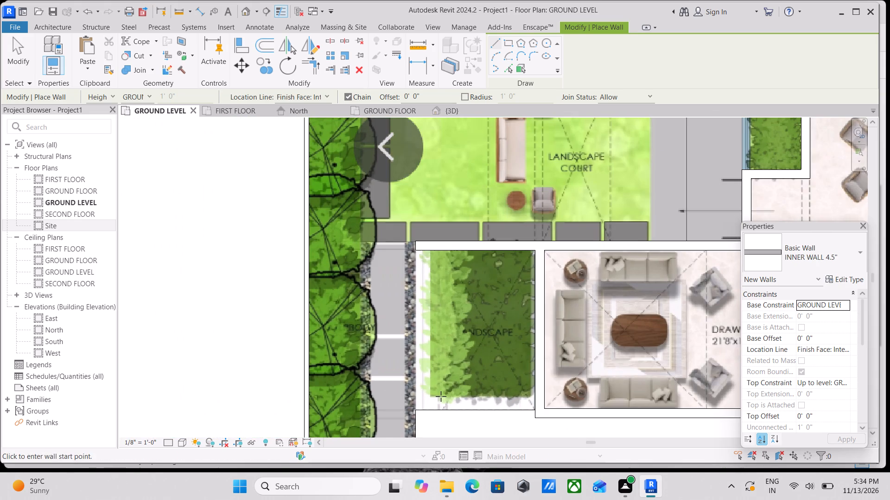
{"action": "scroll", "coordinate": [441, 396], "scroll_direction": "down", "scroll_amount": 2}
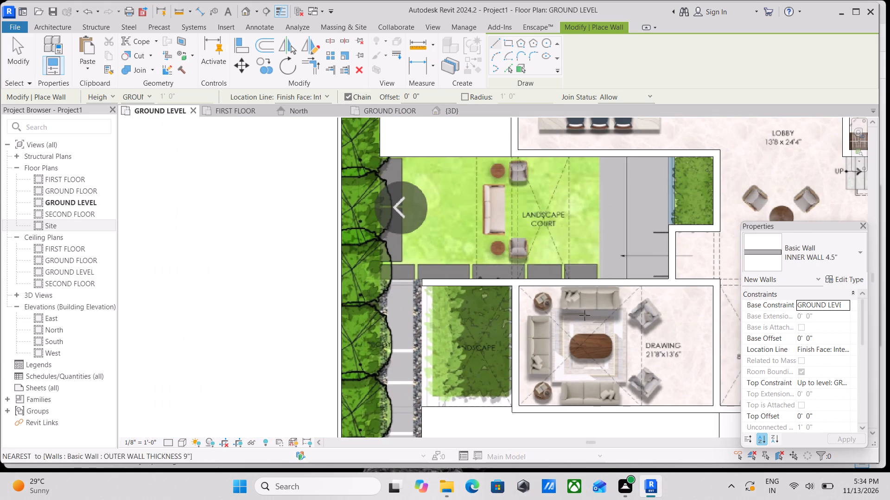
Choose the basic wall type OUTER WALL THICKNESS 9" for the new wall.
{"action": "left_click", "coordinate": [859, 264]}
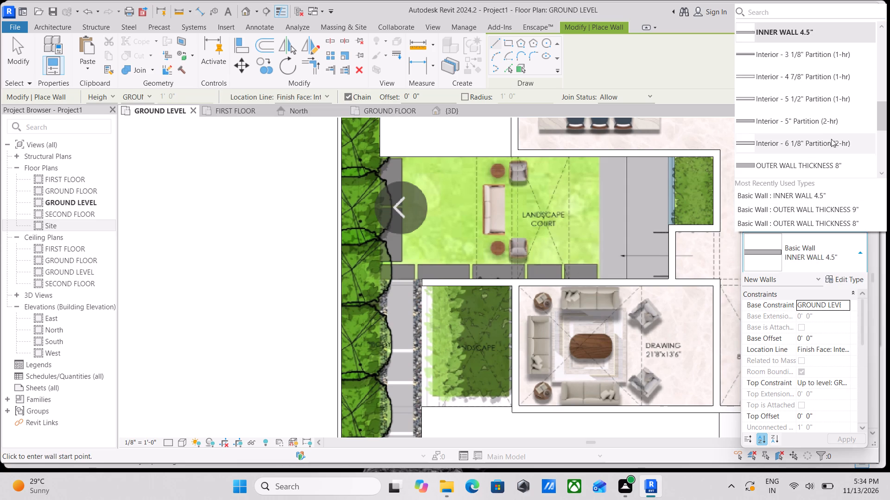
{"action": "scroll", "coordinate": [814, 163], "scroll_direction": "up", "scroll_amount": 12}
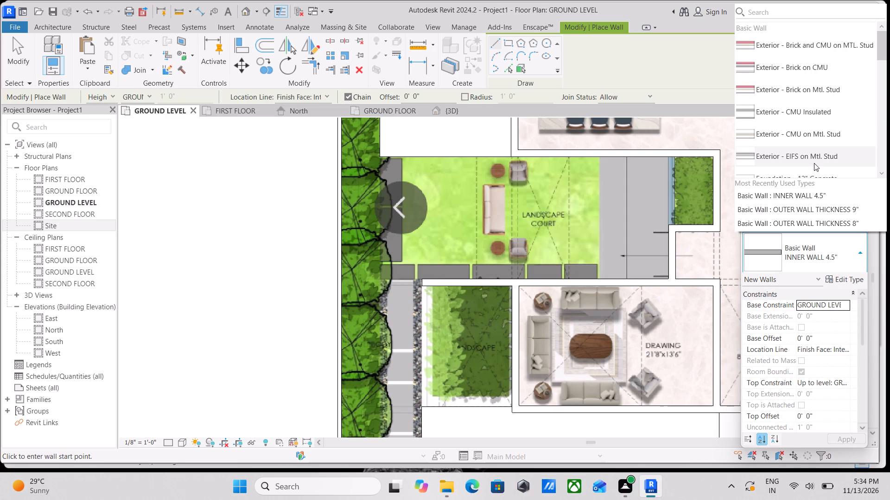
{"action": "scroll", "coordinate": [796, 93], "scroll_direction": "down", "scroll_amount": 3}
{"action": "scroll", "coordinate": [803, 142], "scroll_direction": "down", "scroll_amount": 3}
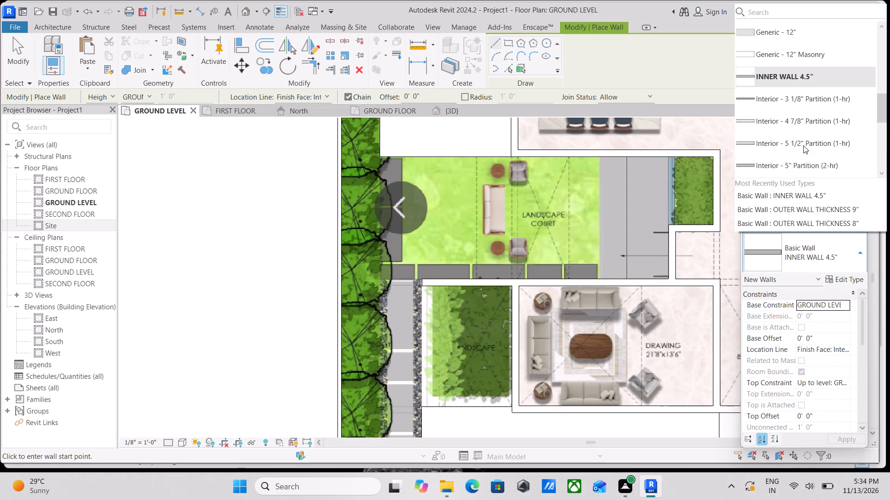
{"action": "scroll", "coordinate": [828, 97], "scroll_direction": "down", "scroll_amount": 2}
{"action": "scroll", "coordinate": [816, 136], "scroll_direction": "down", "scroll_amount": 7}
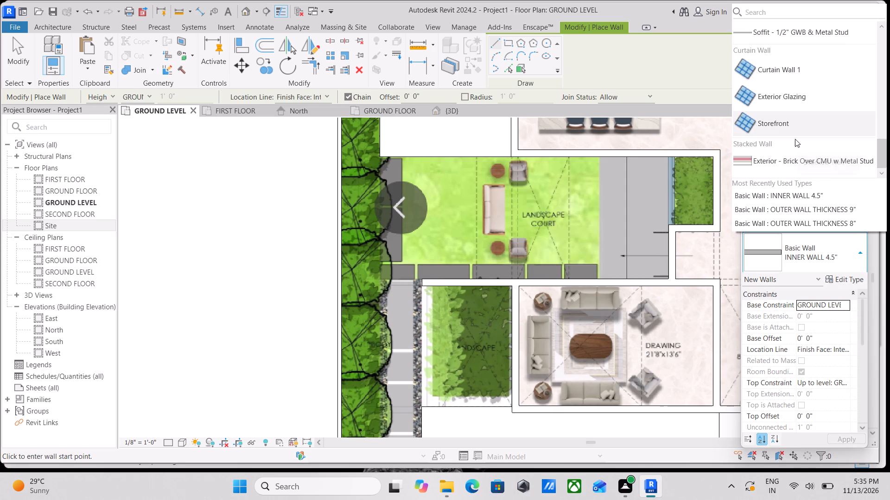
{"action": "scroll", "coordinate": [795, 139], "scroll_direction": "up", "scroll_amount": 11}
{"action": "scroll", "coordinate": [789, 85], "scroll_direction": "up", "scroll_amount": 4}
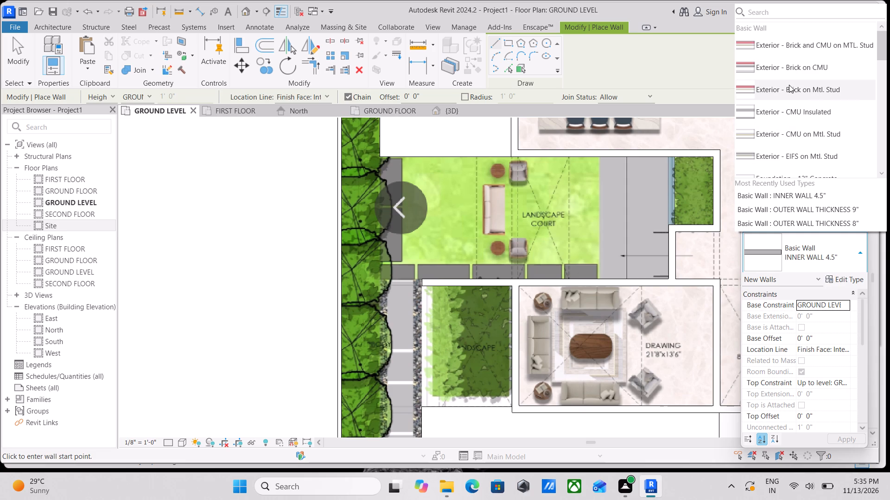
{"action": "scroll", "coordinate": [796, 143], "scroll_direction": "down", "scroll_amount": 5}
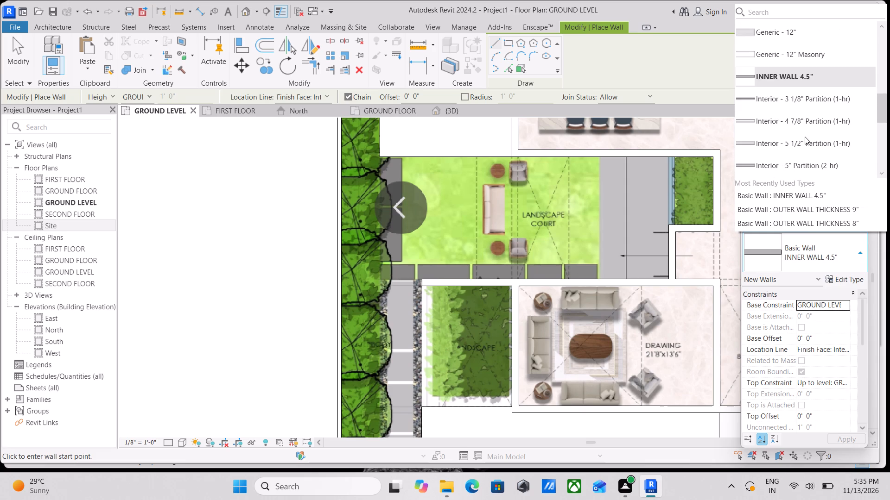
{"action": "scroll", "coordinate": [815, 131], "scroll_direction": "down", "scroll_amount": 2}
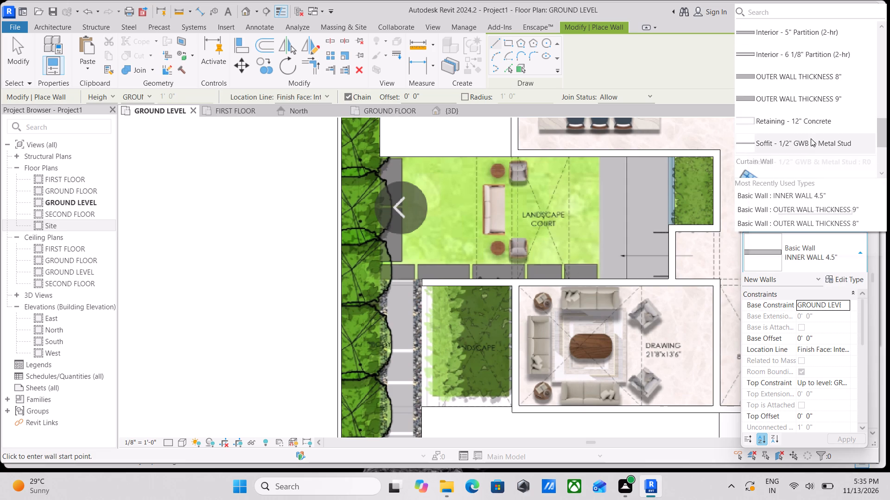
{"action": "left_click", "coordinate": [817, 102]}
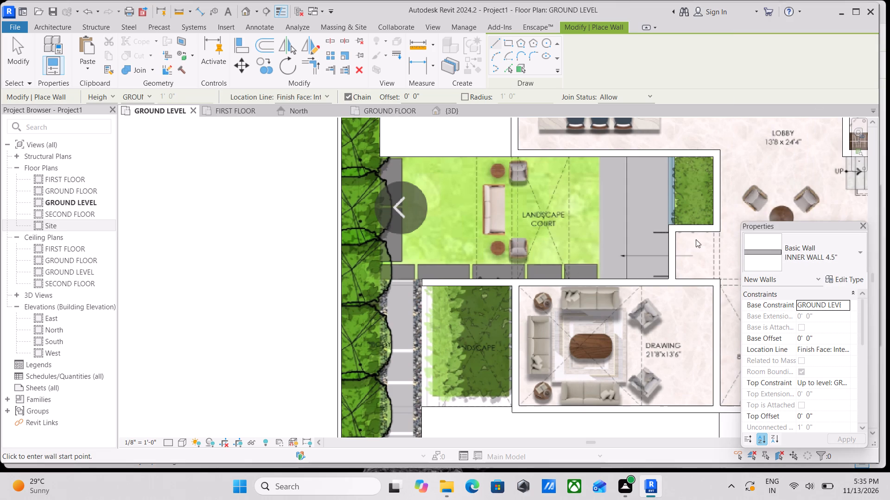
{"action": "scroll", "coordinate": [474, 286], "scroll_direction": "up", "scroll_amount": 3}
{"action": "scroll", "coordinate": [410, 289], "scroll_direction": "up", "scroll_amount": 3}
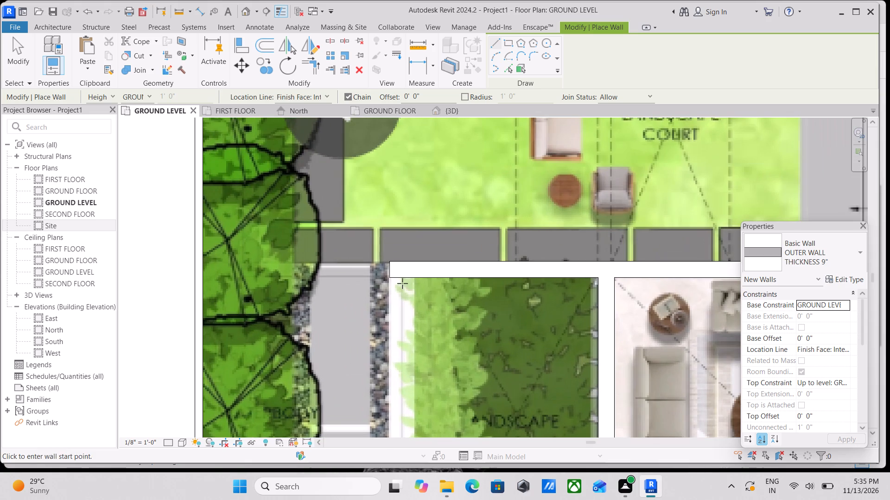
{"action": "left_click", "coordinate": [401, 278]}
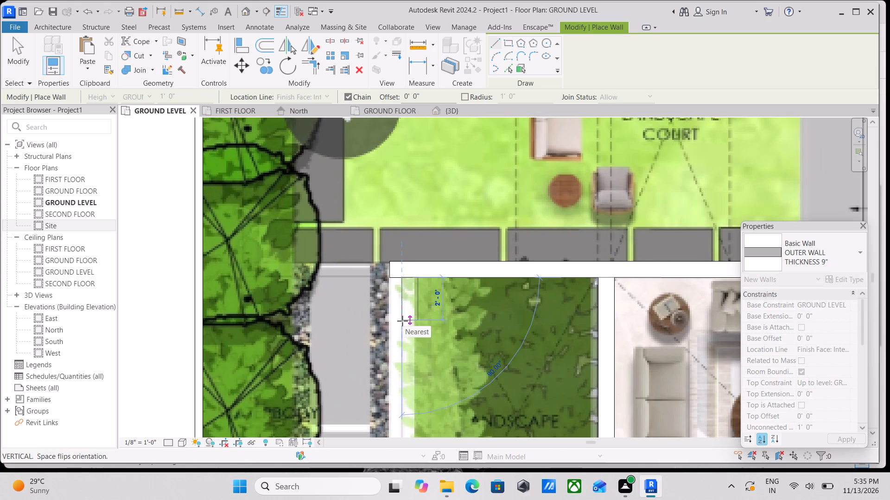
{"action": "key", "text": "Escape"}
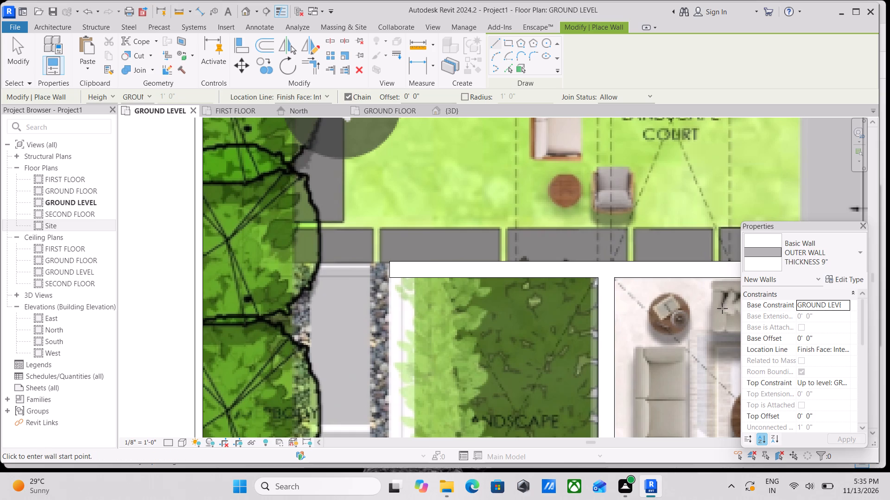
Duplicate the OUTER WALL THICKNESS 9" wall type under the name WALL THICKNESS 1'.
{"action": "left_click", "coordinate": [843, 281]}
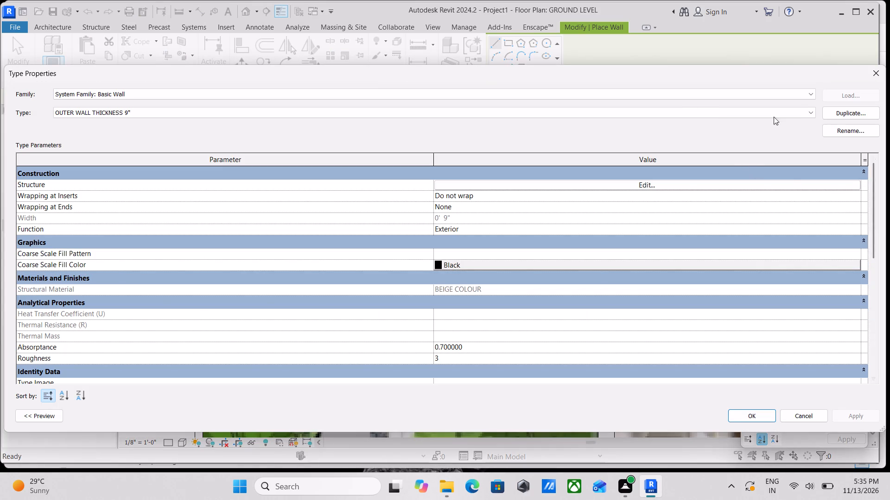
{"action": "left_click", "coordinate": [841, 117]}
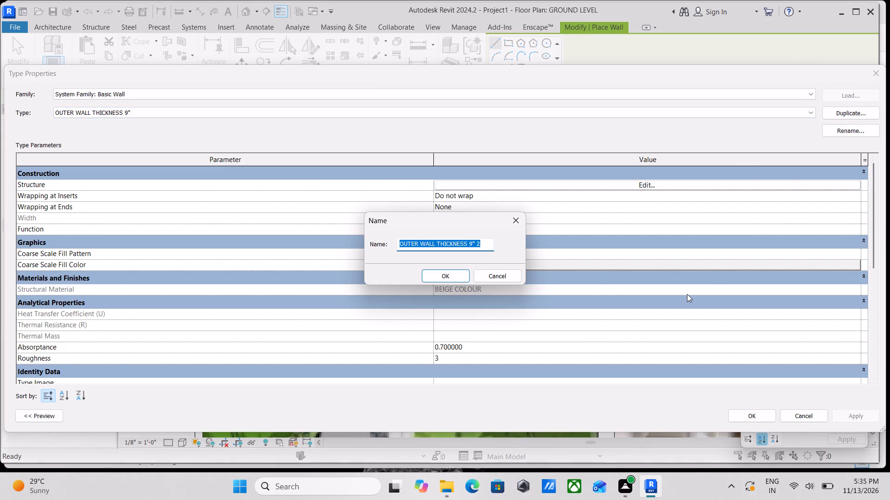
{"action": "type", "text": "wall"}
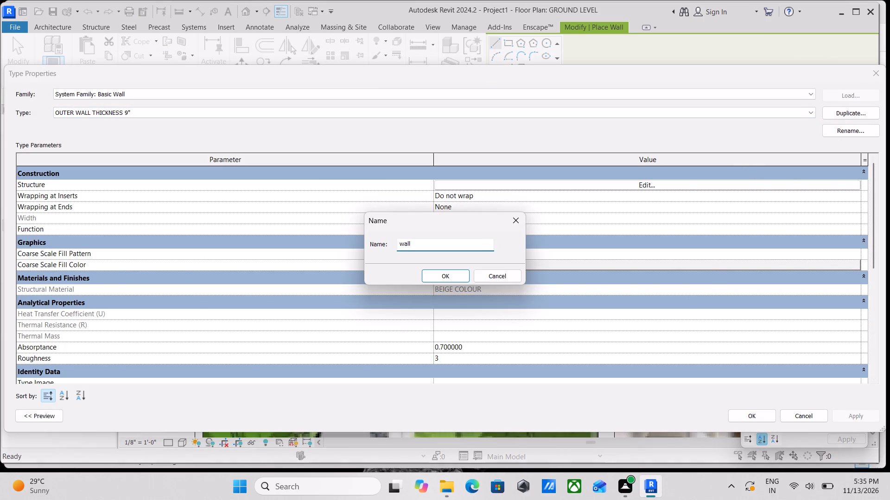
{"action": "key", "text": "space"}
{"action": "key", "text": "BackSpace"}
{"action": "key", "text": "BackSpace"}
{"action": "key", "text": "BackSpace"}
{"action": "key", "text": "BackSpace"}
{"action": "key", "text": "BackSpace"}
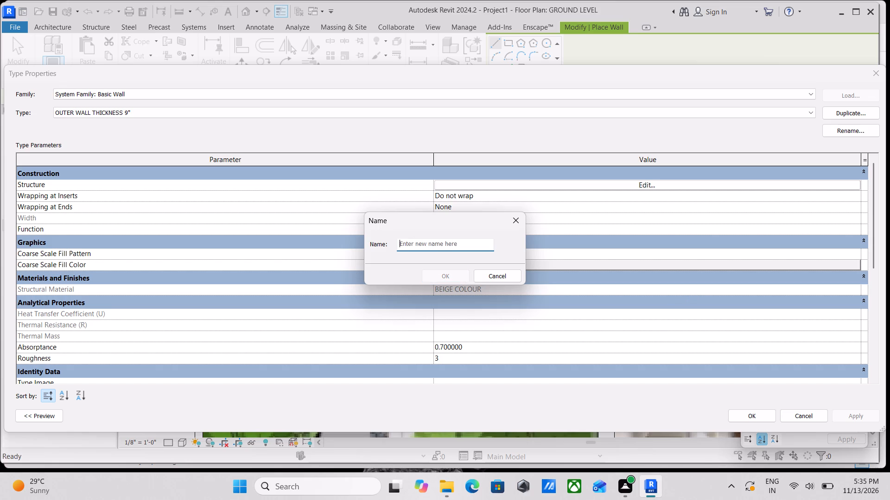
{"action": "key", "text": "w"}
{"action": "type", "text": "ALL"}
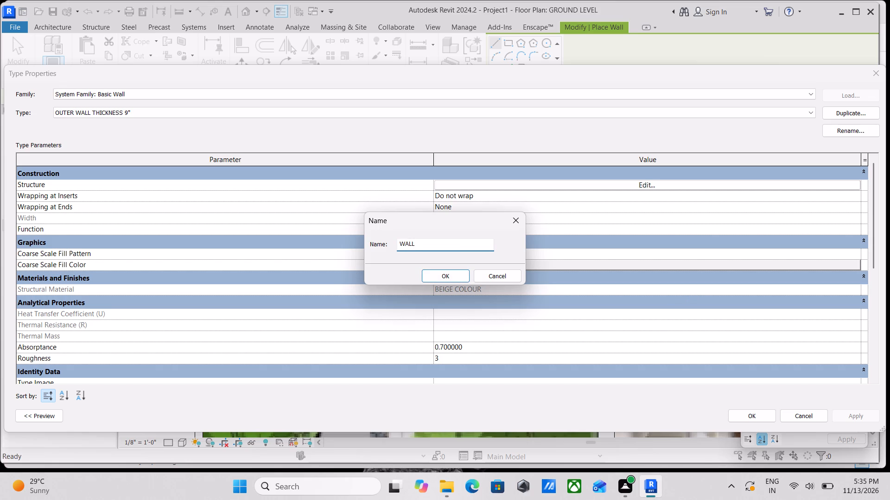
{"action": "type", "text": "th"}
{"action": "key", "text": "BackSpace"}
{"action": "key", "text": "BackSpace"}
{"action": "key", "text": "BackSpace"}
{"action": "key", "text": "space"}
{"action": "type", "text": "TH"}
{"action": "type", "text": "IC"}
{"action": "key", "text": "k"}
{"action": "type", "text": "NED"}
{"action": "key", "text": "BackSpace"}
{"action": "type", "text": "SS"}
{"action": "key", "text": "space"}
{"action": "type", "text": "1"}
{"action": "type", "text": "0\""}
{"action": "key", "text": "BackSpace"}
{"action": "key", "text": "BackSpace"}
{"action": "key", "text": "BackSpace"}
{"action": "type", "text": "1'"}
{"action": "left_click", "coordinate": [452, 275]}
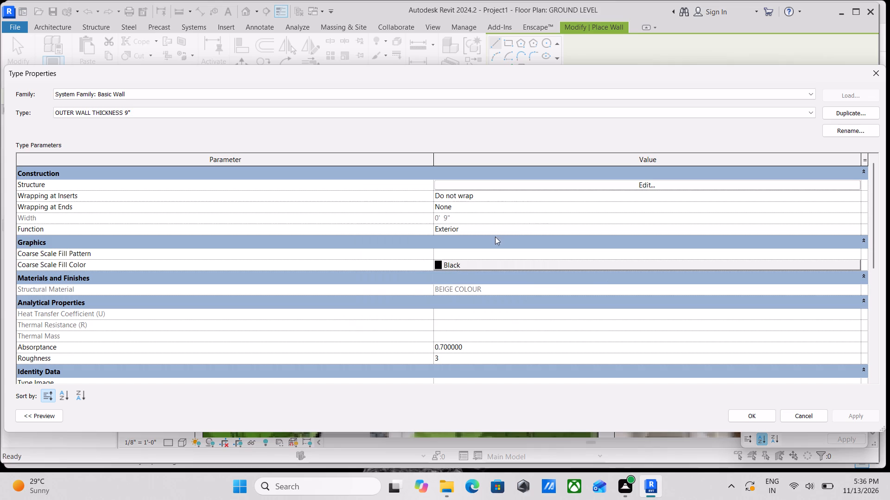
Set the structure layer thickness of the WALL THICKNESS 1' type to 1' and accept the type properties.
{"action": "left_click", "coordinate": [655, 185]}
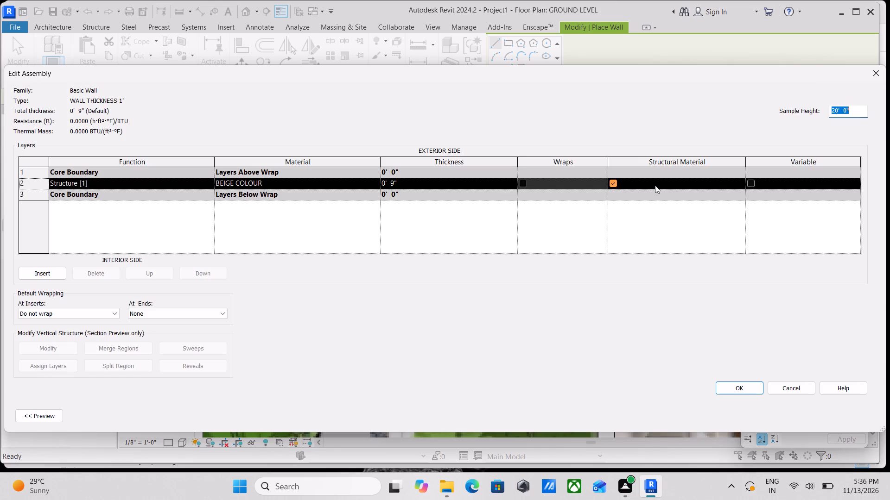
{"action": "left_click", "coordinate": [409, 179]}
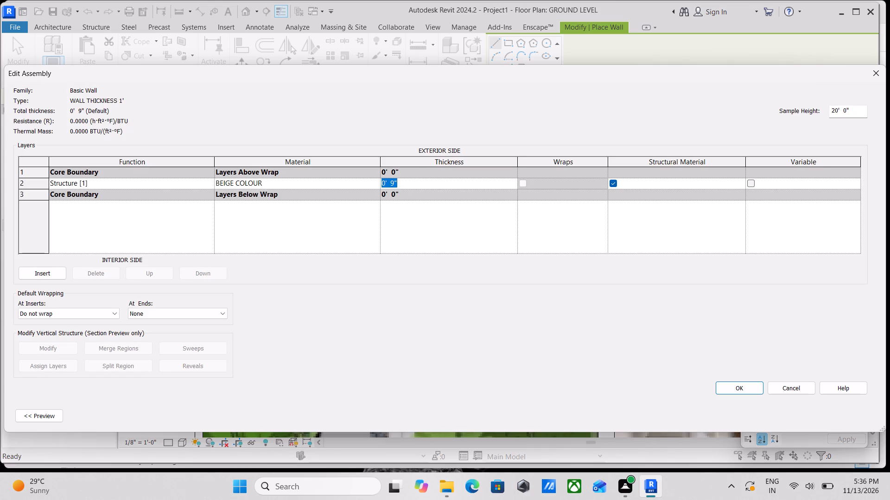
{"action": "key", "text": "1"}
{"action": "key", "text": "apostrophe"}
{"action": "left_click", "coordinate": [731, 386]}
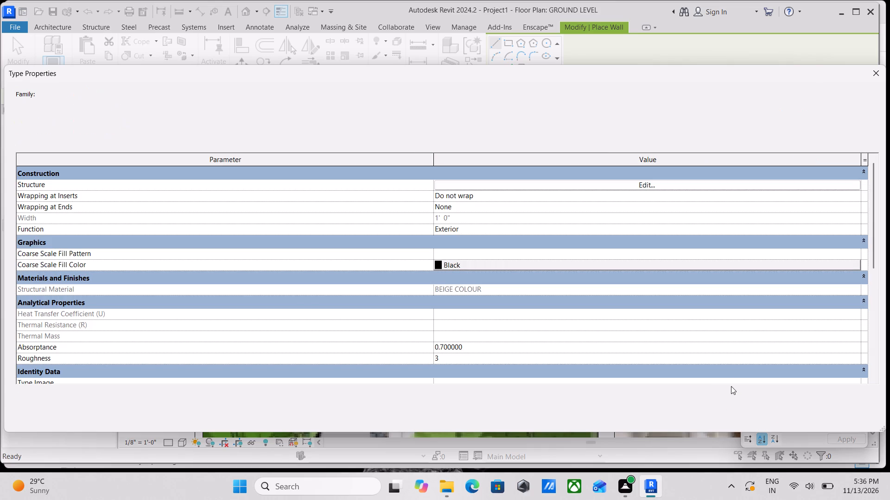
{"action": "left_click", "coordinate": [853, 421]}
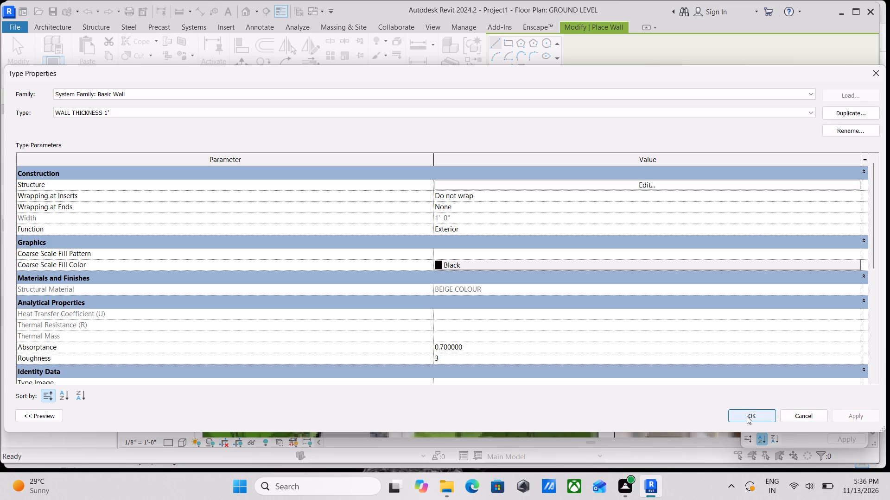
{"action": "left_click", "coordinate": [747, 416]}
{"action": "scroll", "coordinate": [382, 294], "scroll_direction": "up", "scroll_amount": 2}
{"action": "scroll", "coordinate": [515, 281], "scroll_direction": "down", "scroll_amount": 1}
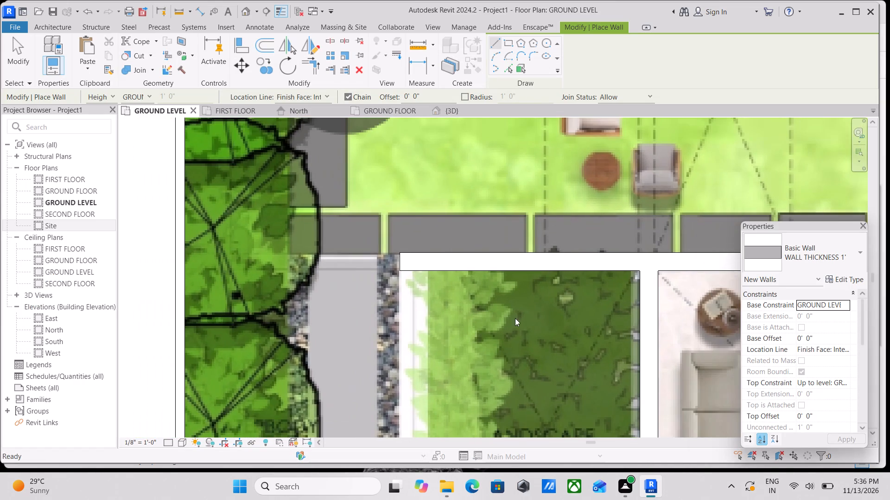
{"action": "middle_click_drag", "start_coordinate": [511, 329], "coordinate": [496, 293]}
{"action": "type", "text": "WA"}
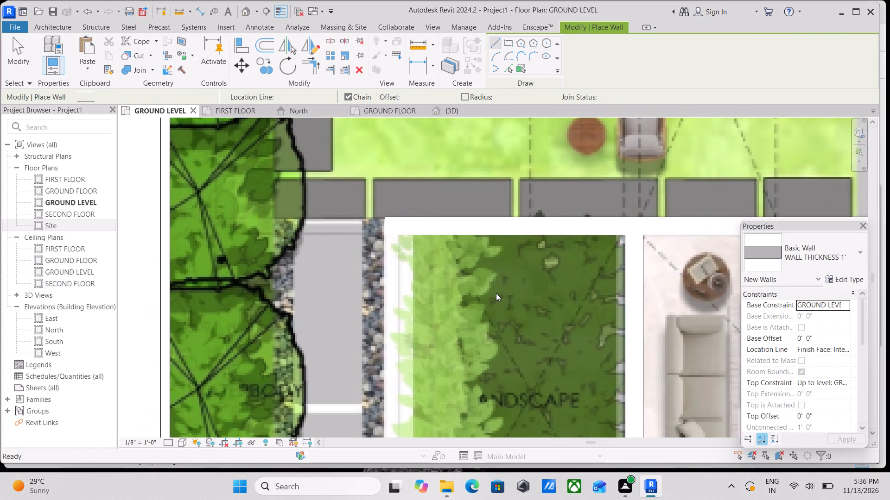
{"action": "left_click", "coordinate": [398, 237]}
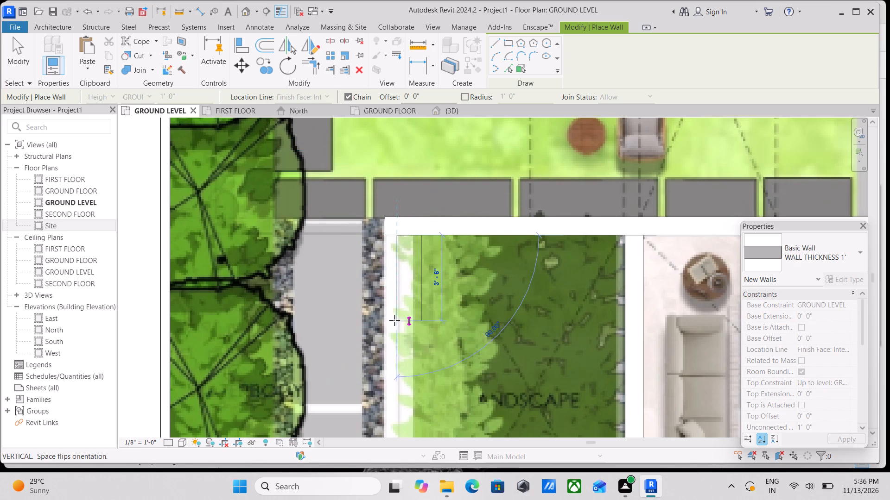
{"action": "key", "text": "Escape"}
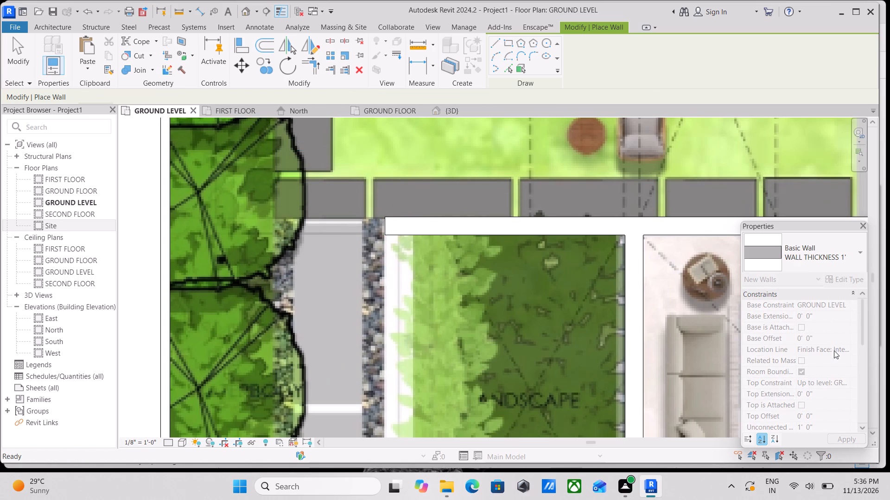
Set the top constraint for the new 1' wall to Unconnected.
{"action": "scroll", "coordinate": [829, 383], "scroll_direction": "down", "scroll_amount": 2}
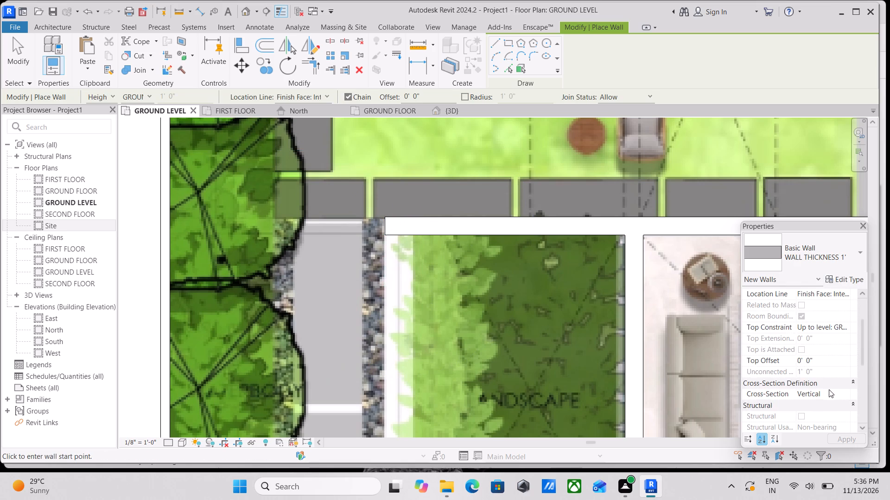
{"action": "scroll", "coordinate": [826, 398], "scroll_direction": "down", "scroll_amount": 2}
{"action": "scroll", "coordinate": [826, 399], "scroll_direction": "up", "scroll_amount": 5}
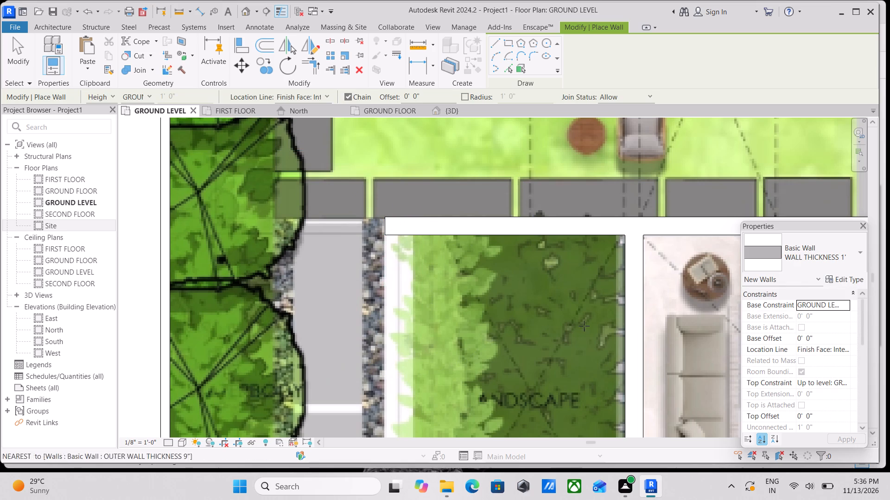
{"action": "key", "text": "w"}
{"action": "key", "text": "a"}
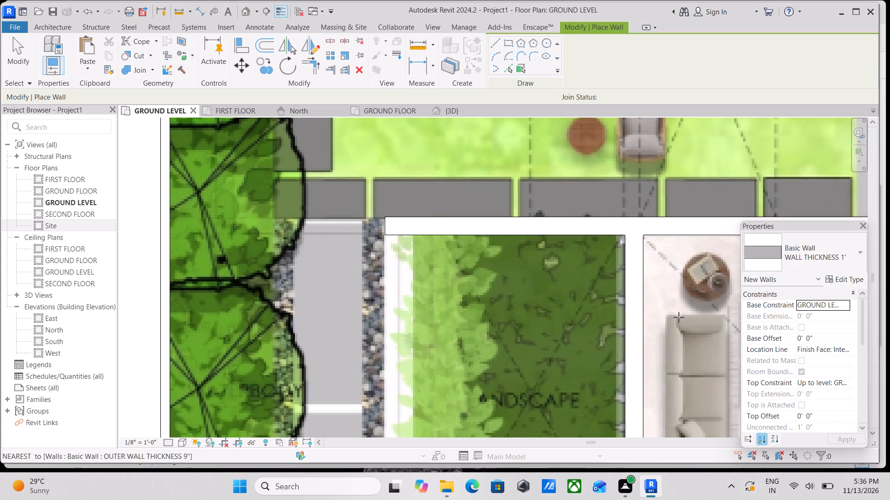
{"action": "left_click", "coordinate": [852, 380]}
{"action": "left_click", "coordinate": [853, 381]}
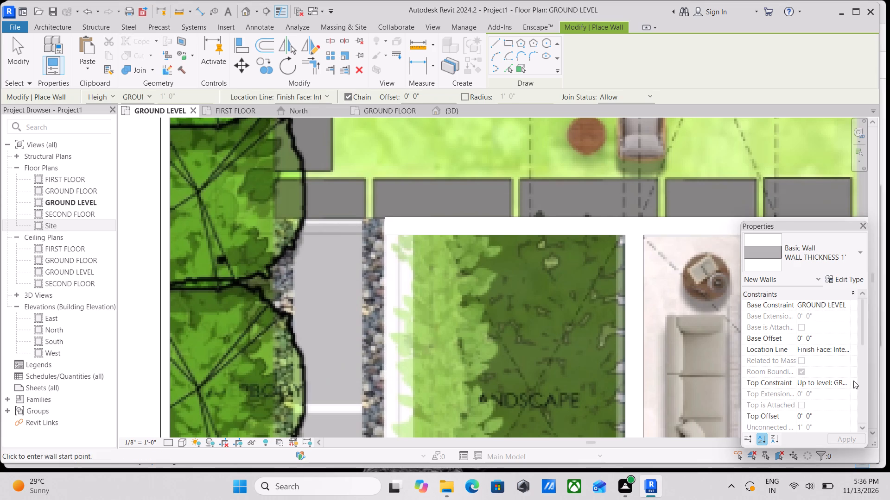
{"action": "left_click", "coordinate": [829, 382]}
{"action": "left_click", "coordinate": [847, 382]}
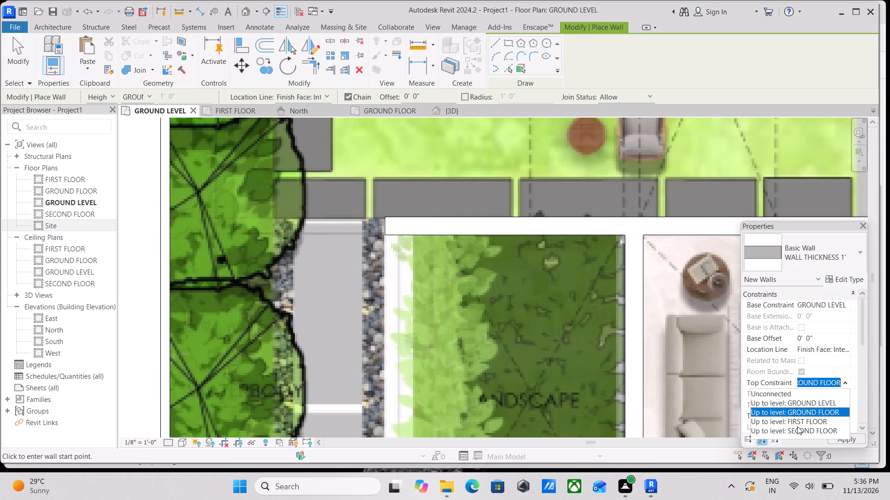
{"action": "scroll", "coordinate": [796, 427], "scroll_direction": "down", "scroll_amount": 1}
{"action": "scroll", "coordinate": [796, 427], "scroll_direction": "up", "scroll_amount": 2}
{"action": "left_click", "coordinate": [785, 393]}
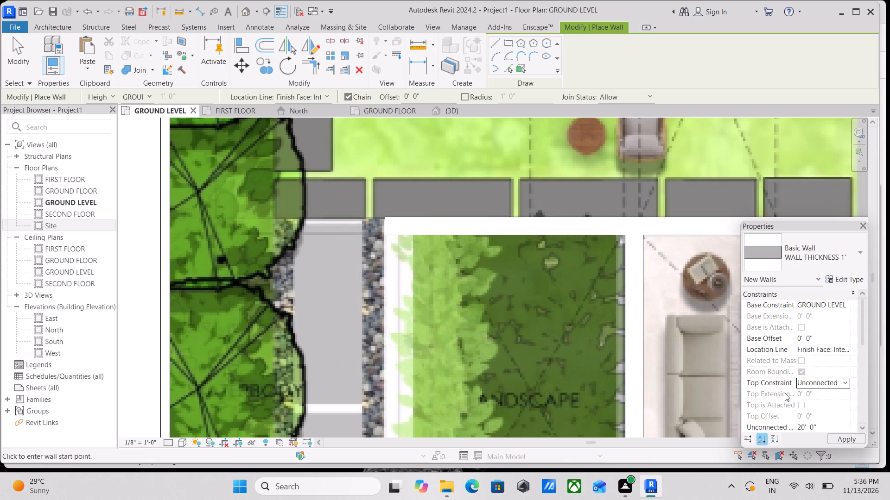
Set the unconnected height for the new 1' wall to 4'.
{"action": "scroll", "coordinate": [812, 419], "scroll_direction": "down", "scroll_amount": 1}
{"action": "left_click", "coordinate": [822, 404]}
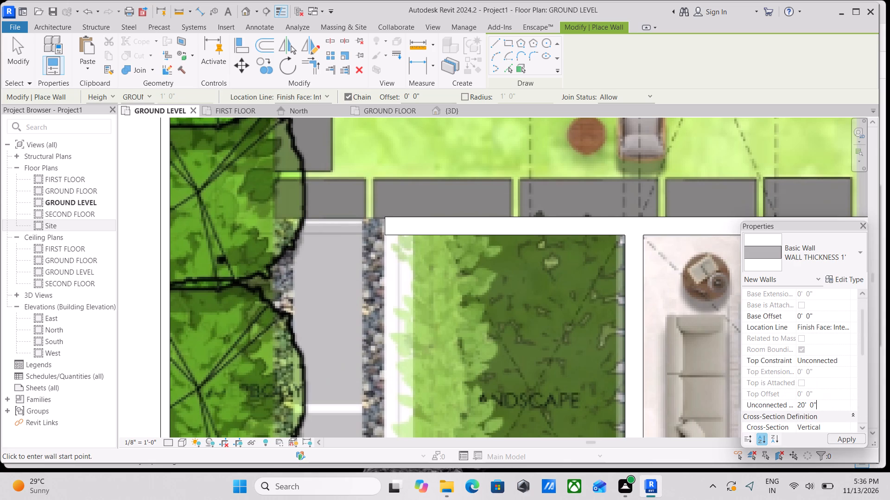
{"action": "left_click_drag", "start_coordinate": [822, 404], "coordinate": [786, 404]}
{"action": "type", "text": "4'"}
{"action": "key", "text": "Return"}
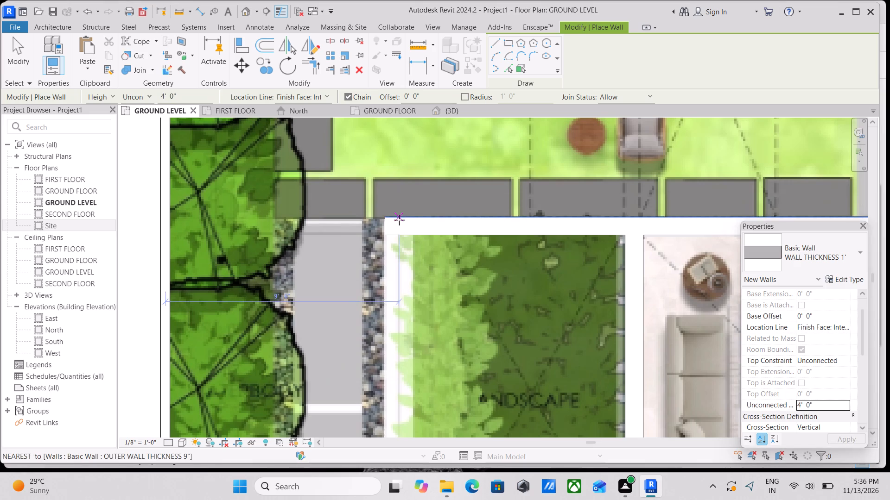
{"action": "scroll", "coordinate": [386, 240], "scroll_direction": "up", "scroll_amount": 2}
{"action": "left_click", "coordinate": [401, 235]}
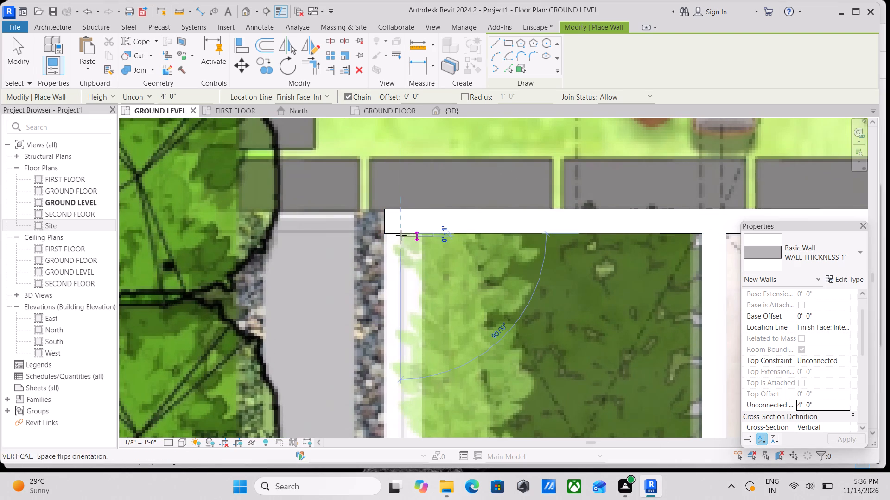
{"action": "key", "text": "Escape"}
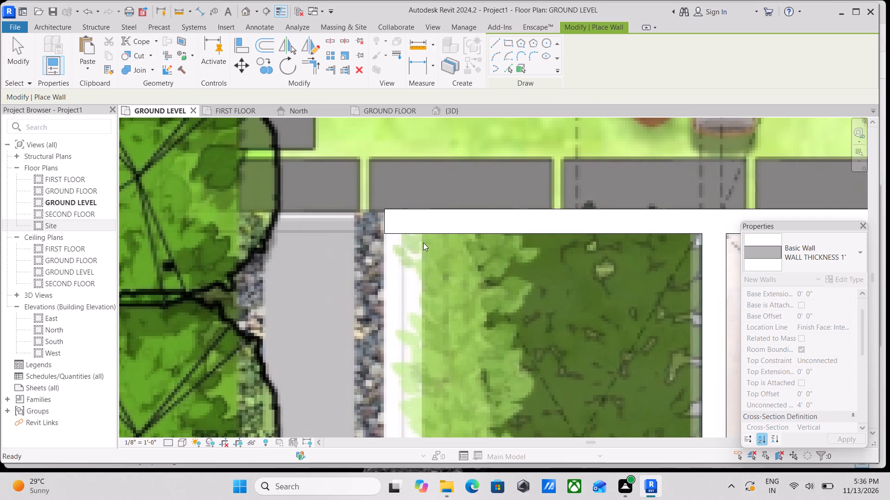
Draw the 1' wall along the landscape area's west edge beside the pebble strip, about 12' 3 1/2" long.
{"action": "left_click", "coordinate": [423, 234]}
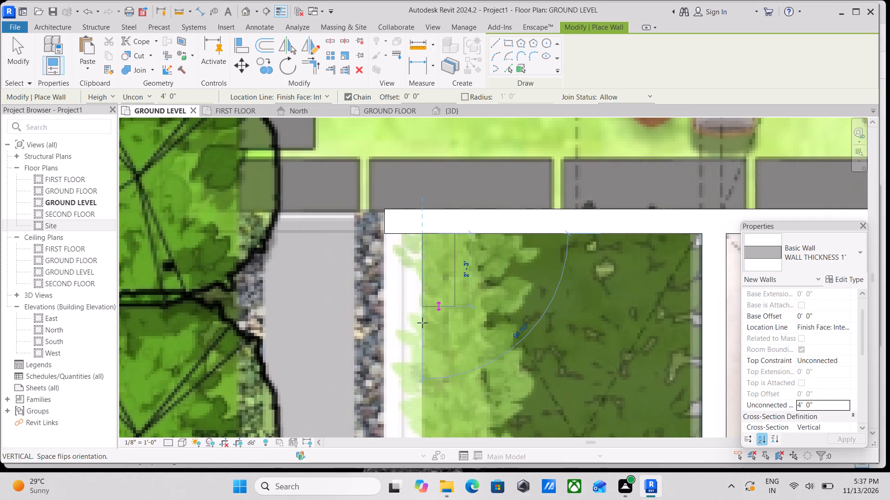
{"action": "middle_click_drag", "start_coordinate": [425, 328], "coordinate": [420, 296]}
{"action": "key", "text": "space"}
{"action": "scroll", "coordinate": [414, 342], "scroll_direction": "down", "scroll_amount": 1}
{"action": "middle_click_drag", "start_coordinate": [414, 350], "coordinate": [407, 301]}
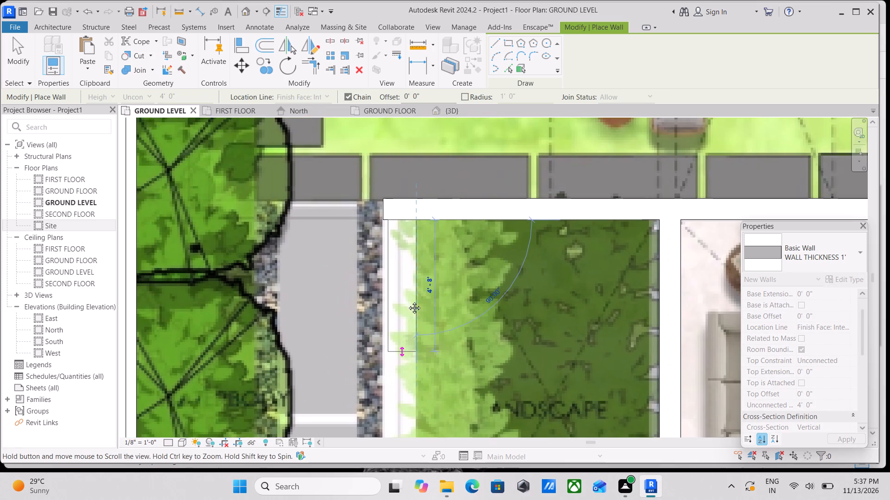
{"action": "middle_click_drag", "start_coordinate": [407, 301], "coordinate": [408, 285]}
{"action": "scroll", "coordinate": [411, 349], "scroll_direction": "down", "scroll_amount": 2}
{"action": "middle_click_drag", "start_coordinate": [411, 349], "coordinate": [413, 300]}
{"action": "middle_click_drag", "start_coordinate": [413, 369], "coordinate": [419, 308]}
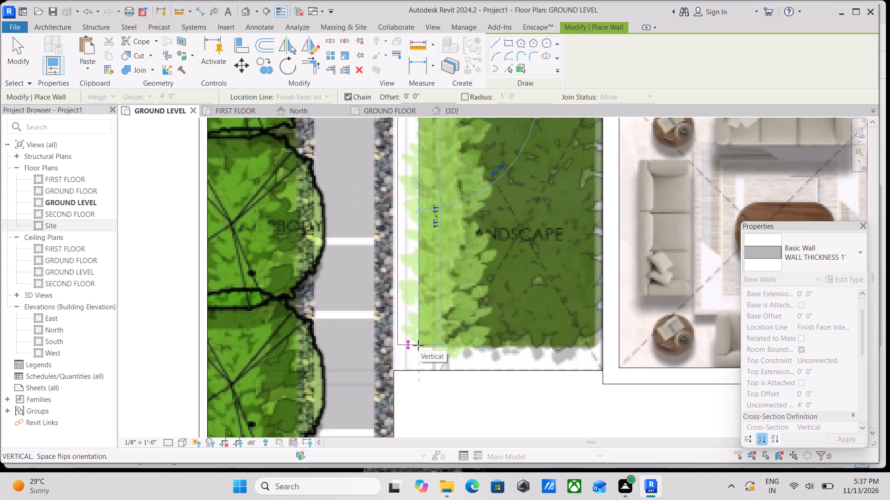
{"action": "left_click", "coordinate": [418, 345]}
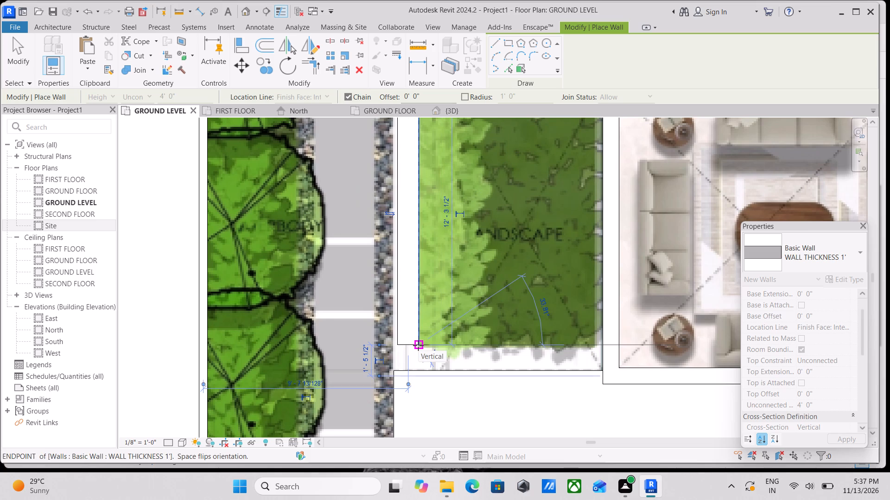
{"action": "key", "text": "Escape"}
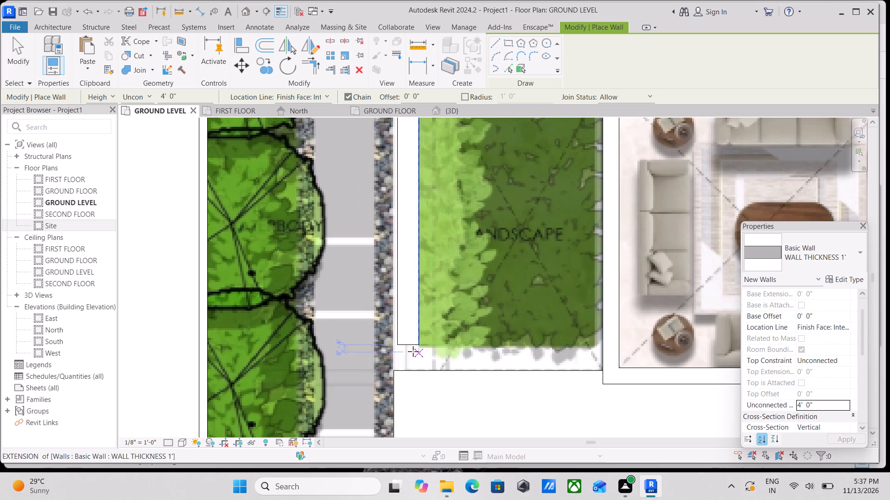
{"action": "key", "text": "Escape"}
{"action": "key", "text": "Escape"}
Nudge the new 1' wall one increment west, flush with the end of the existing wall above it.
{"action": "scroll", "coordinate": [396, 350], "scroll_direction": "up", "scroll_amount": 2}
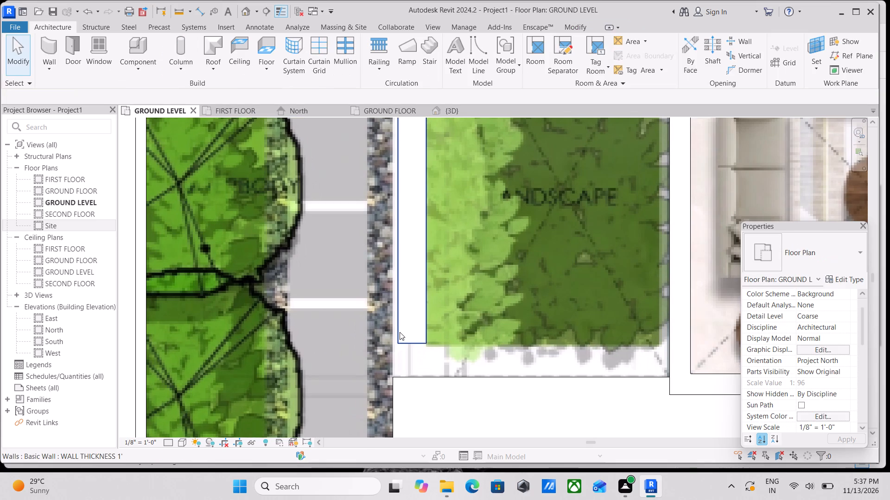
{"action": "key", "text": "Escape"}
{"action": "left_click", "coordinate": [402, 337]}
{"action": "scroll", "coordinate": [402, 337], "scroll_direction": "down", "scroll_amount": 1}
{"action": "middle_click_drag", "start_coordinate": [402, 337], "coordinate": [400, 410]}
{"action": "scroll", "coordinate": [400, 410], "scroll_direction": "down", "scroll_amount": 3}
{"action": "middle_click_drag", "start_coordinate": [400, 410], "coordinate": [399, 441]}
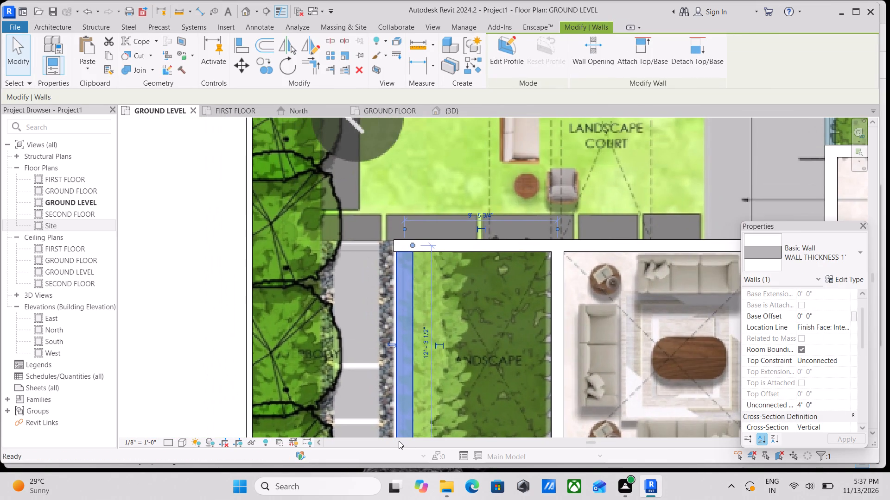
{"action": "key", "text": "Left"}
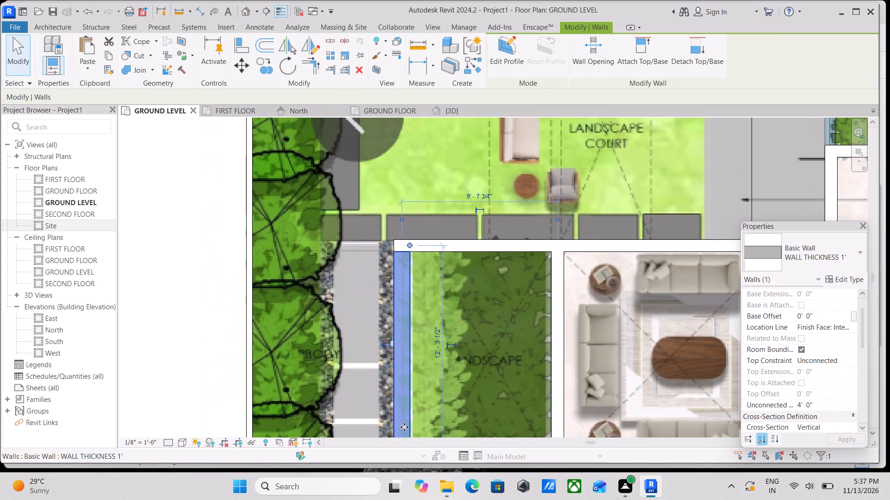
{"action": "middle_click_drag", "start_coordinate": [422, 374], "coordinate": [395, 303]}
{"action": "key", "text": "Escape"}
Stretch the south end of the west landscape wall slightly past the edge of the planting.
{"action": "middle_click_drag", "start_coordinate": [446, 389], "coordinate": [426, 319]}
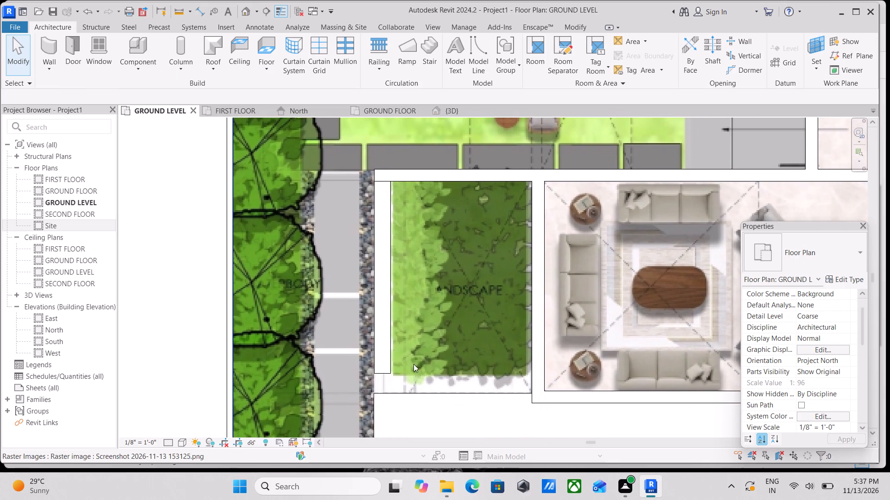
{"action": "scroll", "coordinate": [391, 394], "scroll_direction": "up", "scroll_amount": 2}
{"action": "left_click", "coordinate": [392, 362]}
{"action": "scroll", "coordinate": [392, 362], "scroll_direction": "up", "scroll_amount": 3}
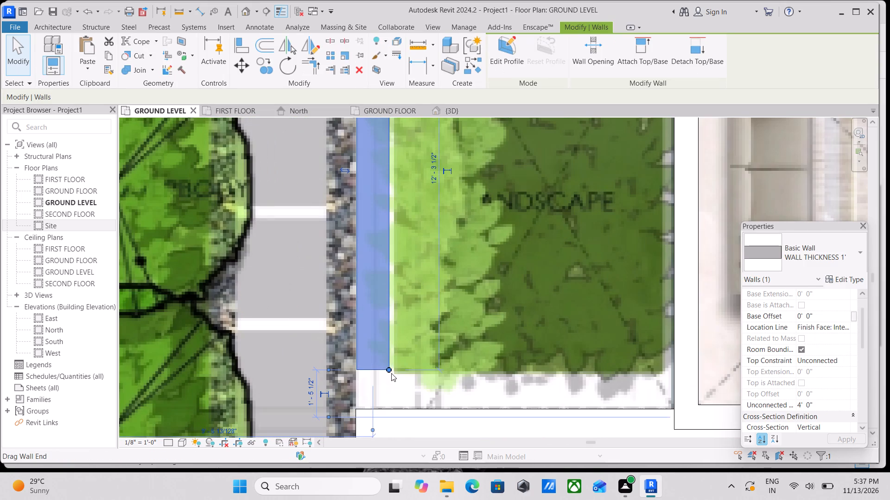
{"action": "left_click_drag", "start_coordinate": [390, 369], "coordinate": [390, 382]}
{"action": "key", "text": "Escape"}
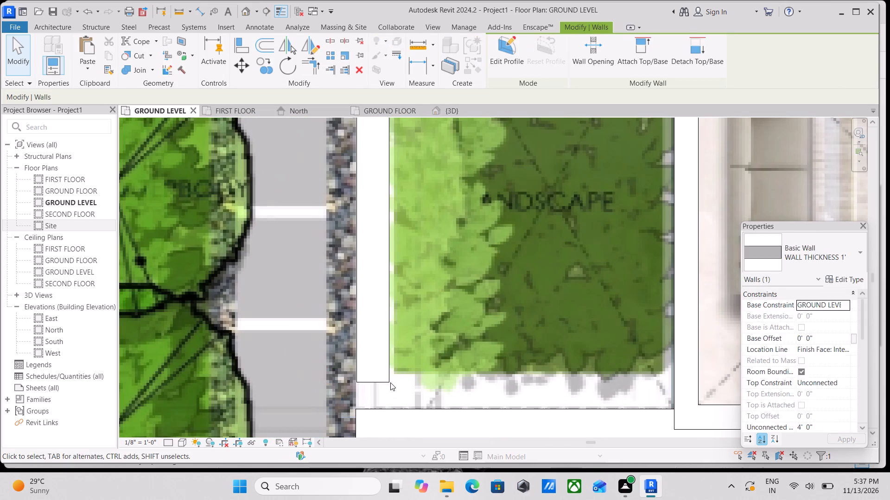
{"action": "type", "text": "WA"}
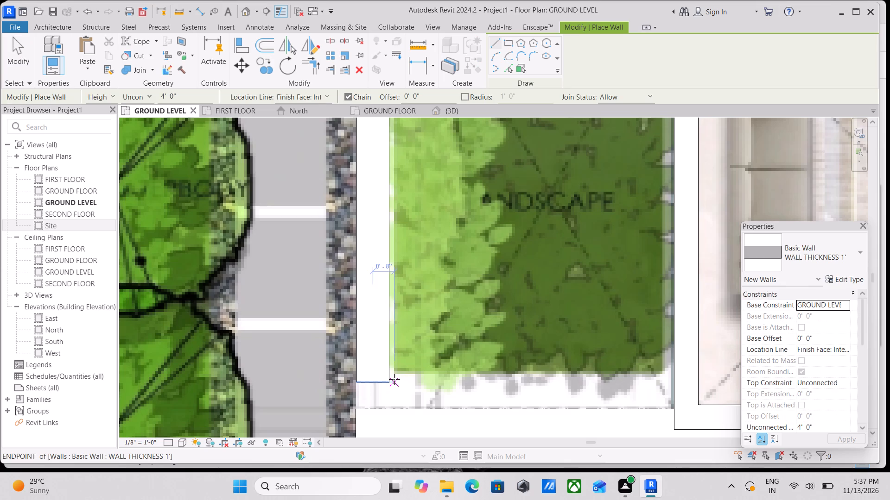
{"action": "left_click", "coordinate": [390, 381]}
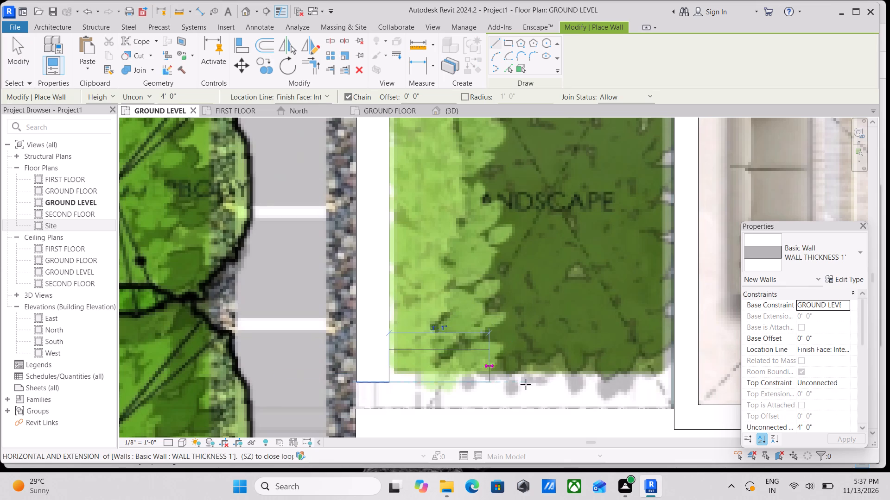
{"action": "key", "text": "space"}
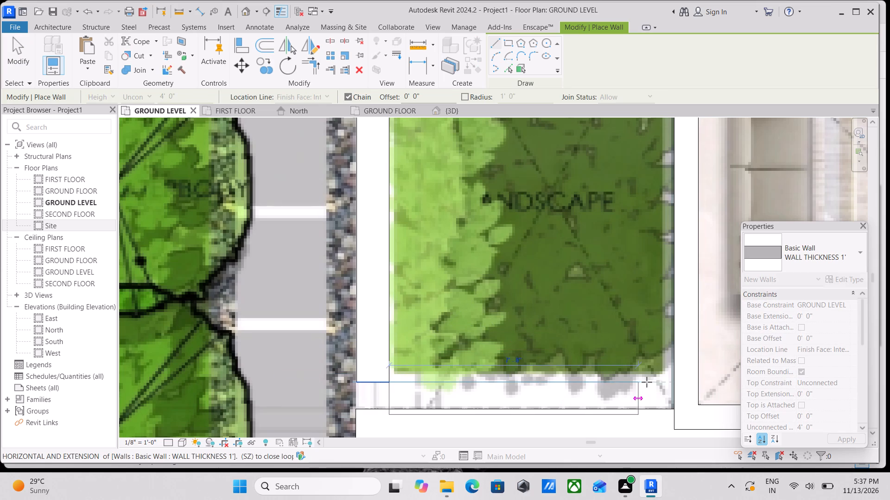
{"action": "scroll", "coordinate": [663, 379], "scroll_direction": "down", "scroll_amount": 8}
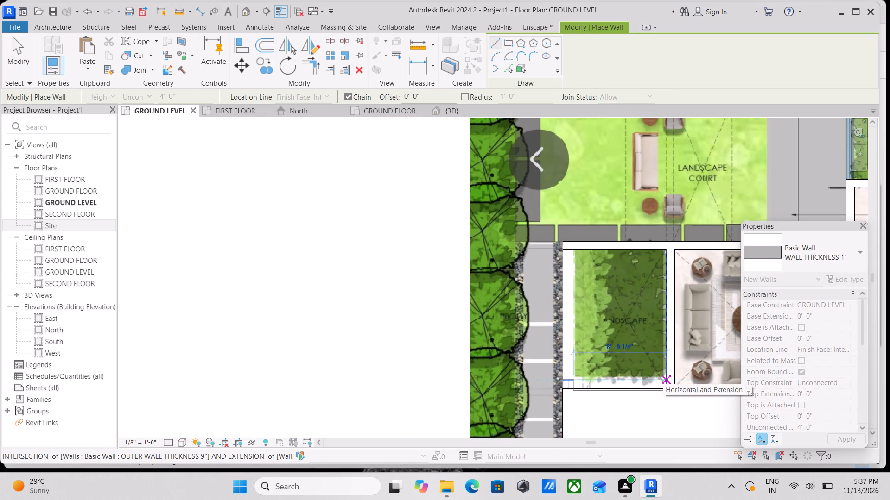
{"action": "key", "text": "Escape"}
Draw a 1' wall along the landscape area's south edge from the house's outer wall to the west wall, about 9' long.
{"action": "scroll", "coordinate": [663, 379], "scroll_direction": "up", "scroll_amount": 5}
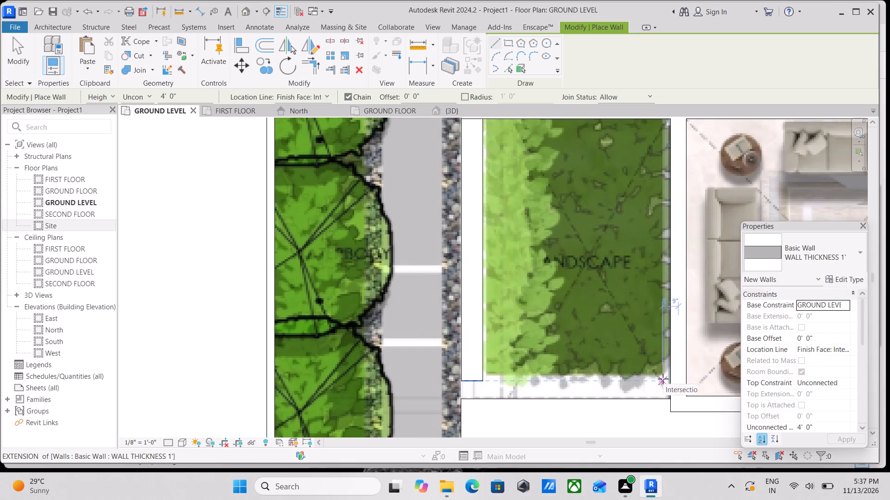
{"action": "scroll", "coordinate": [663, 378], "scroll_direction": "up", "scroll_amount": 1}
{"action": "left_click", "coordinate": [665, 374]}
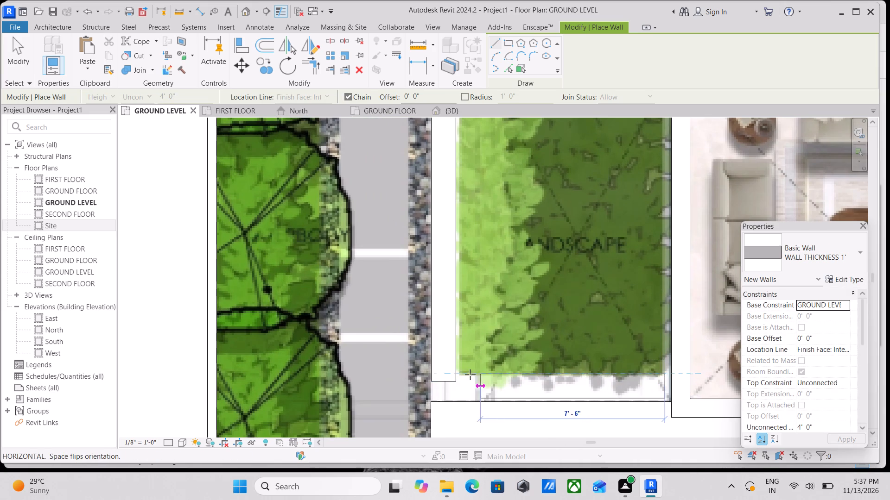
{"action": "left_click", "coordinate": [453, 375]}
{"action": "key", "text": "grave"}
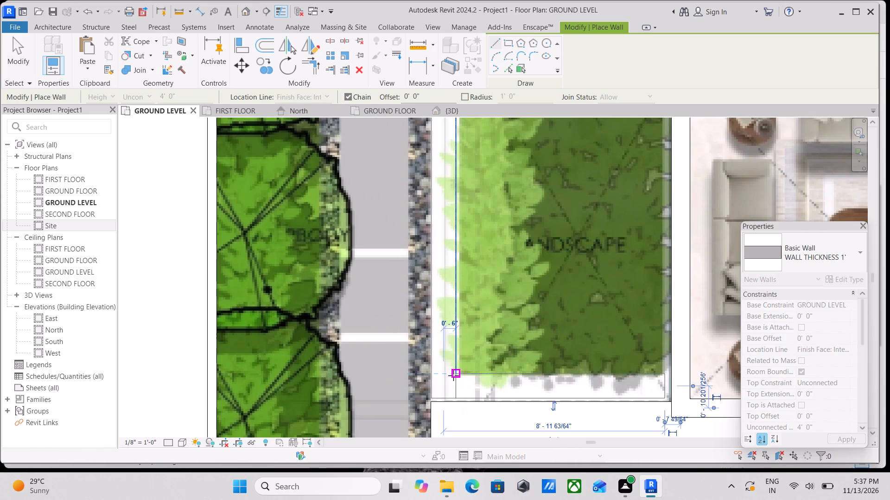
{"action": "key", "text": "grave"}
{"action": "key", "text": "Escape"}
{"action": "key", "text": "Escape"}
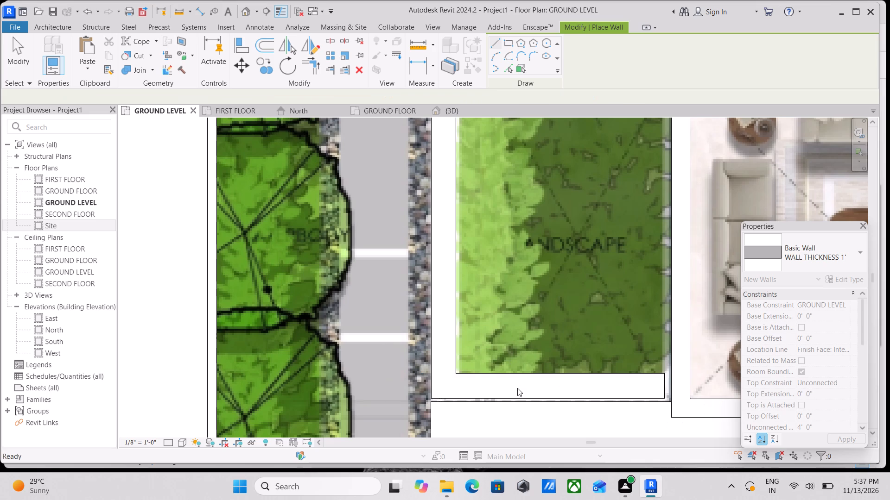
Nudge the landscape area's south wall two increments south to meet the wall line below it.
{"action": "left_click", "coordinate": [502, 398]}
{"action": "key", "text": "Escape"}
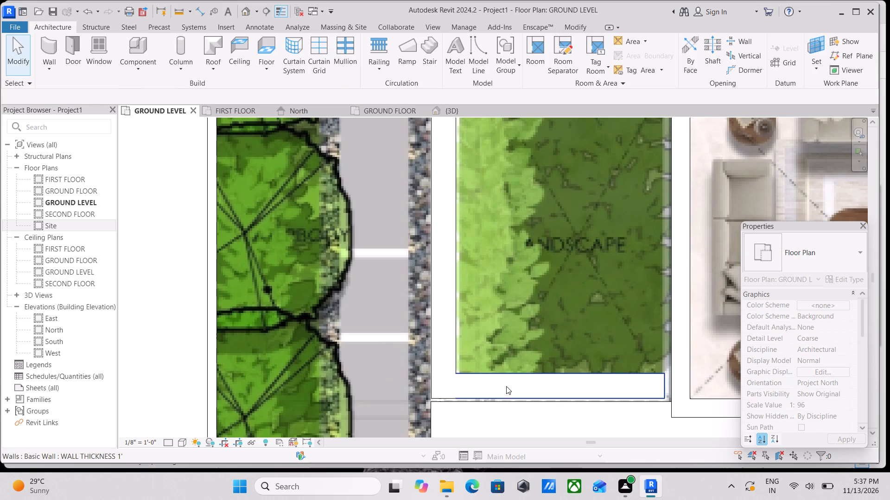
{"action": "left_click", "coordinate": [507, 386]}
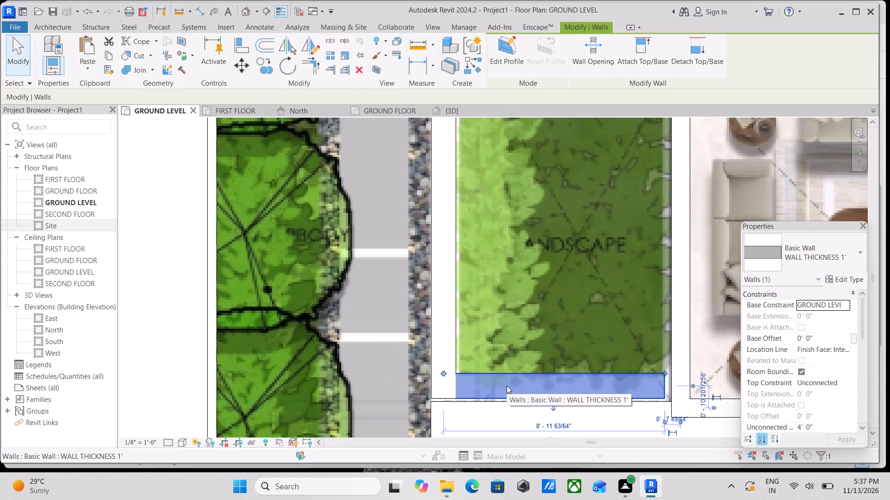
{"action": "key", "text": "Down"}
{"action": "key", "text": "Down"}
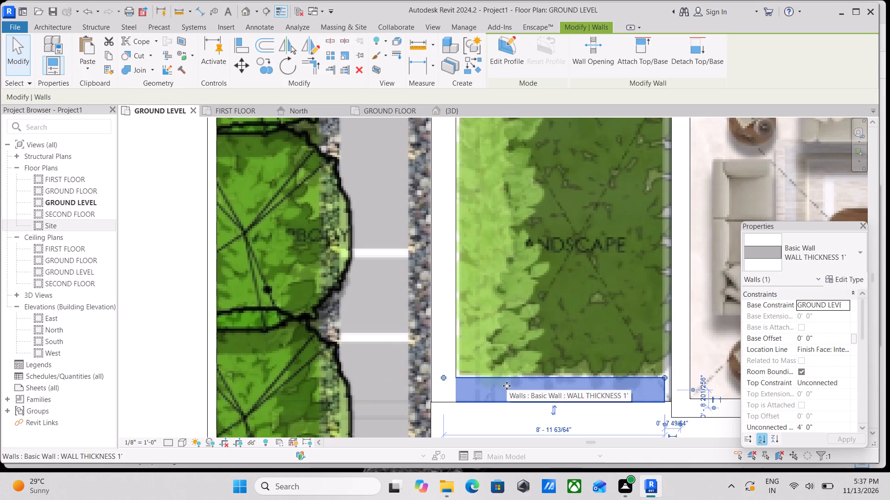
{"action": "key", "text": "Escape"}
Extend the east end of the landscape's south wall to the face of the drawing room's outer wall.
{"action": "scroll", "coordinate": [636, 394], "scroll_direction": "up", "scroll_amount": 1}
{"action": "left_click", "coordinate": [642, 402]}
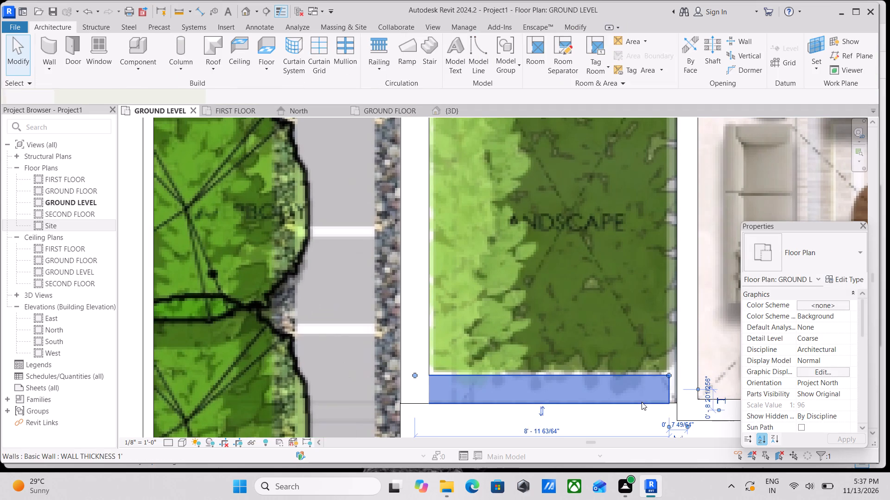
{"action": "key", "text": "Escape"}
{"action": "middle_click_drag", "start_coordinate": [642, 402], "coordinate": [572, 400]}
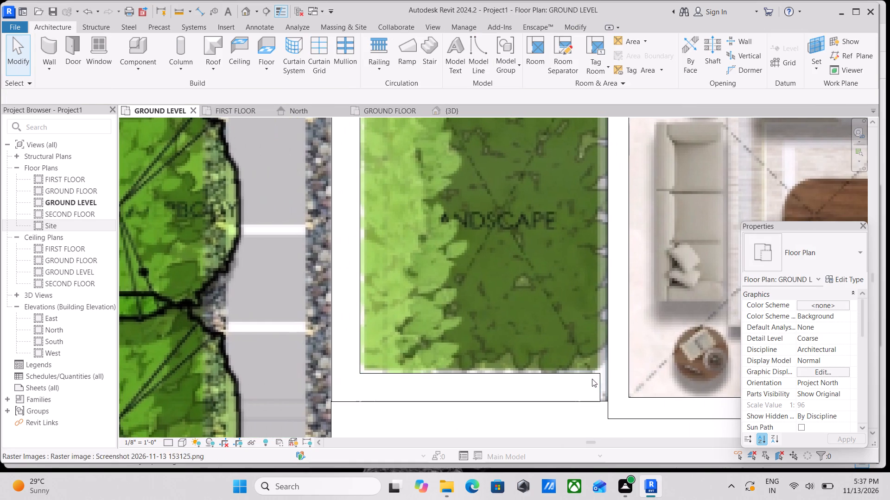
{"action": "scroll", "coordinate": [593, 378], "scroll_direction": "down", "scroll_amount": 6}
{"action": "middle_click_drag", "start_coordinate": [593, 378], "coordinate": [605, 420]}
{"action": "scroll", "coordinate": [605, 419], "scroll_direction": "down", "scroll_amount": 1}
{"action": "middle_click_drag", "start_coordinate": [605, 419], "coordinate": [586, 408]}
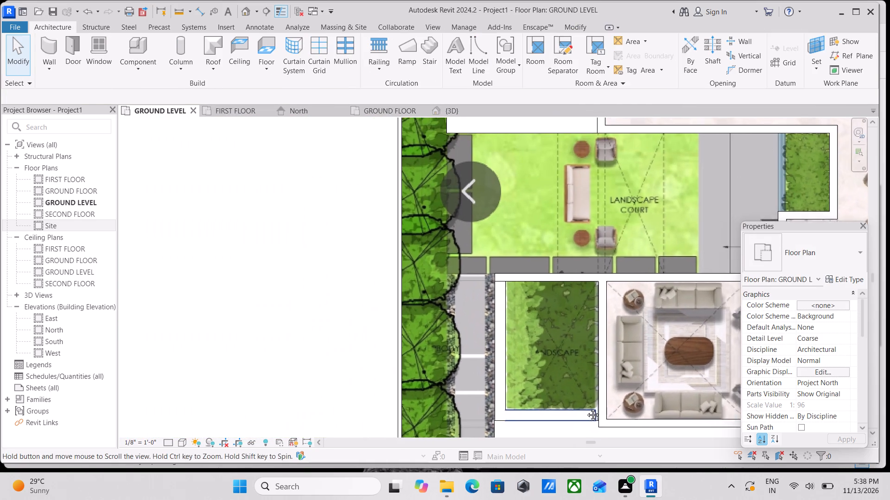
{"action": "middle_click_drag", "start_coordinate": [586, 408], "coordinate": [578, 378]}
{"action": "scroll", "coordinate": [578, 378], "scroll_direction": "up", "scroll_amount": 6}
{"action": "key", "text": "Escape"}
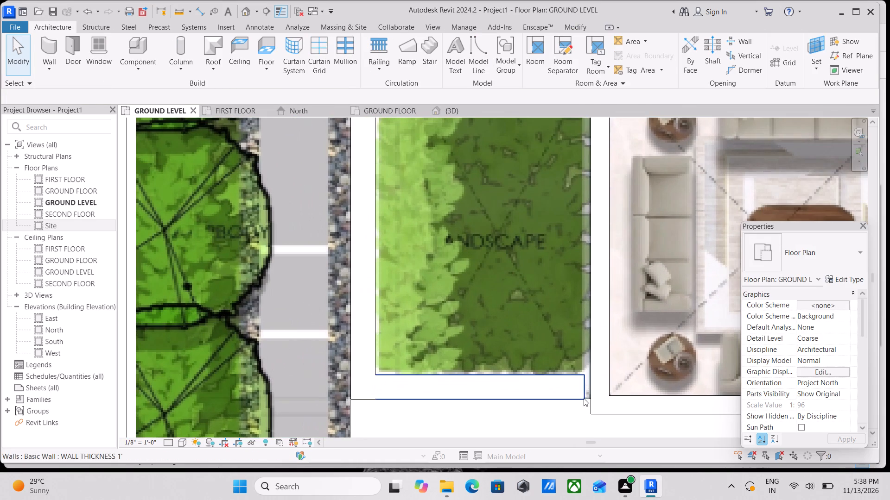
{"action": "left_click", "coordinate": [582, 390]}
{"action": "left_click_drag", "start_coordinate": [585, 375], "coordinate": [589, 377]}
{"action": "key", "text": "Escape"}
Examine the enclosed landscape area and its surroundings on the ground level plan.
{"action": "scroll", "coordinate": [589, 377], "scroll_direction": "down", "scroll_amount": 8}
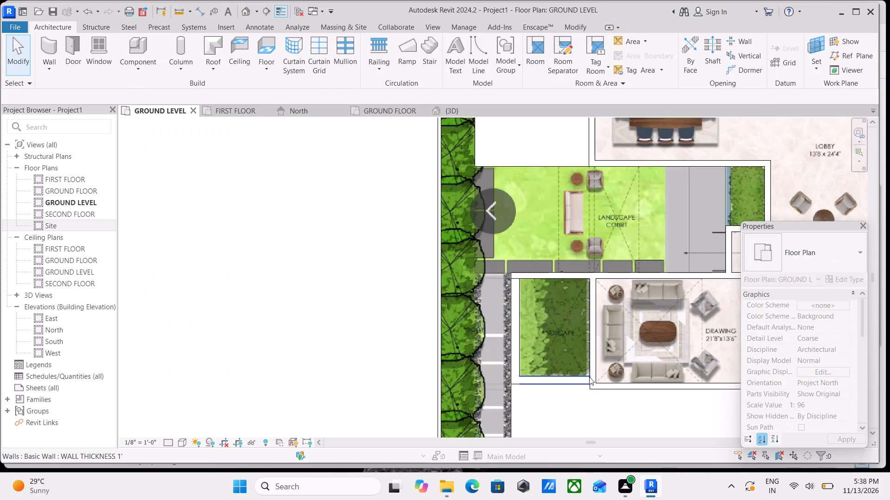
{"action": "scroll", "coordinate": [589, 377], "scroll_direction": "down", "scroll_amount": 3}
{"action": "key", "text": "Escape"}
{"action": "middle_click_drag", "start_coordinate": [589, 377], "coordinate": [554, 341]}
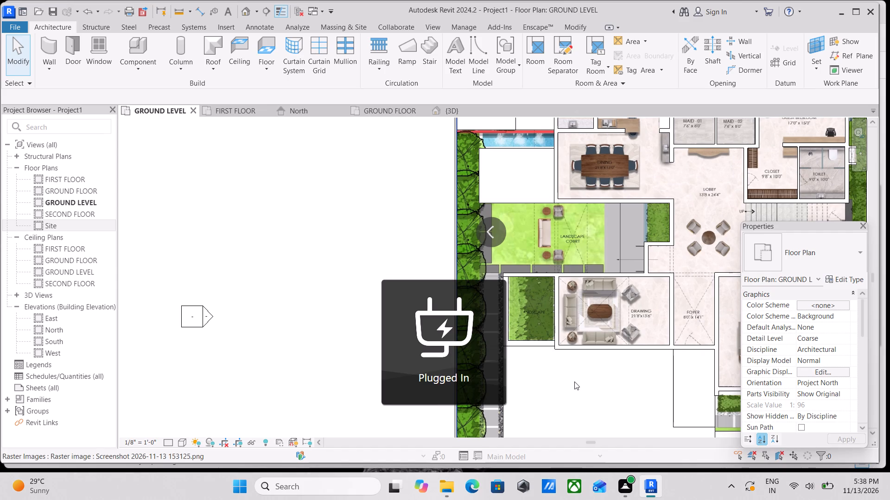
{"action": "scroll", "coordinate": [516, 317], "scroll_direction": "up", "scroll_amount": 2}
{"action": "scroll", "coordinate": [482, 312], "scroll_direction": "down", "scroll_amount": 2}
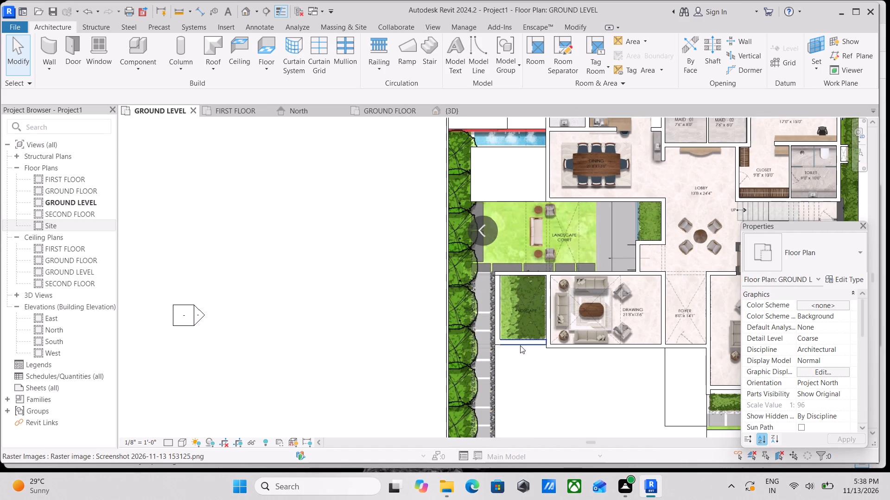
{"action": "middle_click_drag", "start_coordinate": [520, 346], "coordinate": [510, 311]}
{"action": "scroll", "coordinate": [510, 311], "scroll_direction": "down", "scroll_amount": 4}
{"action": "middle_click_drag", "start_coordinate": [510, 311], "coordinate": [498, 342]}
{"action": "scroll", "coordinate": [428, 361], "scroll_direction": "up", "scroll_amount": 4}
{"action": "scroll", "coordinate": [496, 350], "scroll_direction": "up", "scroll_amount": 2}
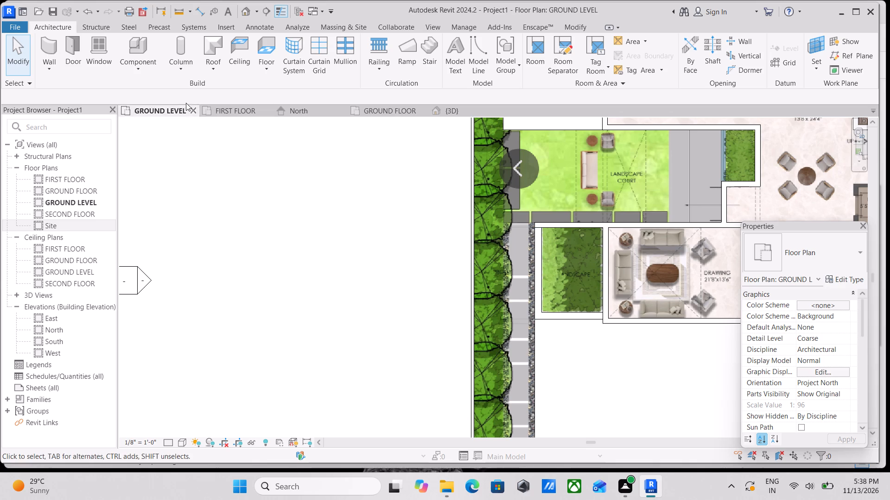
Start an architectural floor and sketch a rectangular boundary about 66' long over the tree strip, from the north wall to its south end.
{"action": "left_click", "coordinate": [263, 69]}
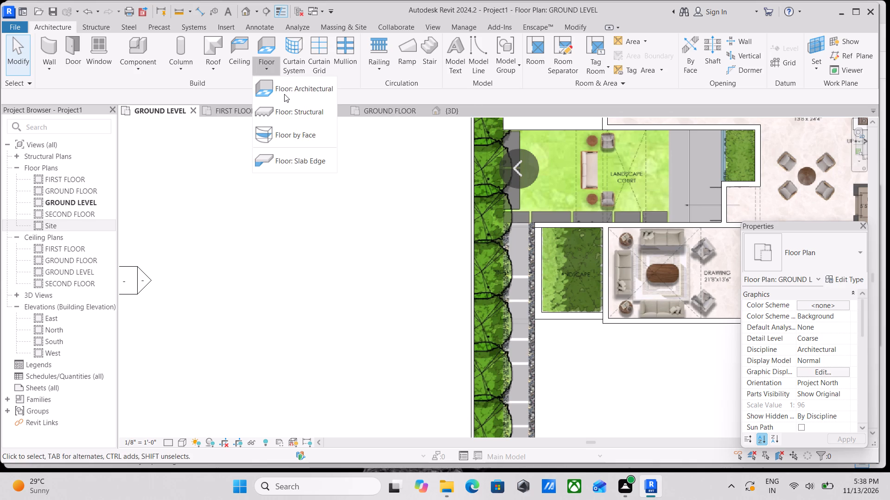
{"action": "left_click", "coordinate": [285, 92]}
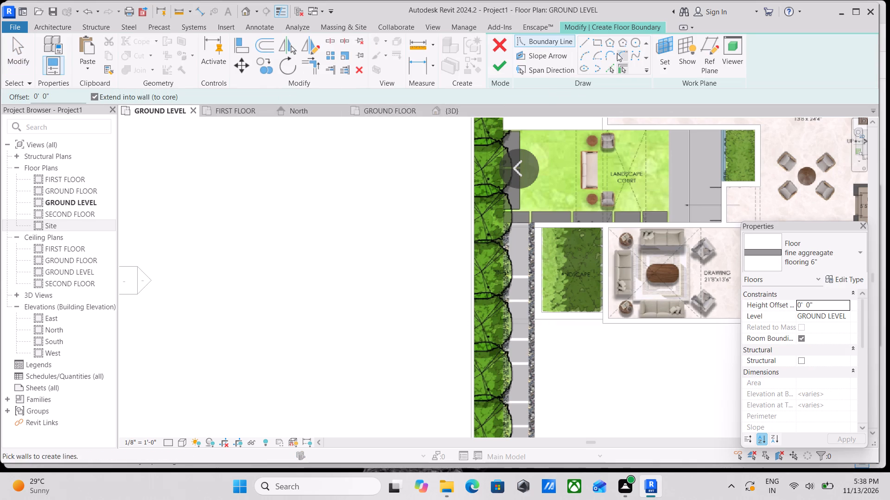
{"action": "left_click", "coordinate": [593, 46]}
{"action": "scroll", "coordinate": [527, 271], "scroll_direction": "down", "scroll_amount": 3}
{"action": "middle_click_drag", "start_coordinate": [526, 271], "coordinate": [385, 348]}
{"action": "scroll", "coordinate": [358, 196], "scroll_direction": "up", "scroll_amount": 9}
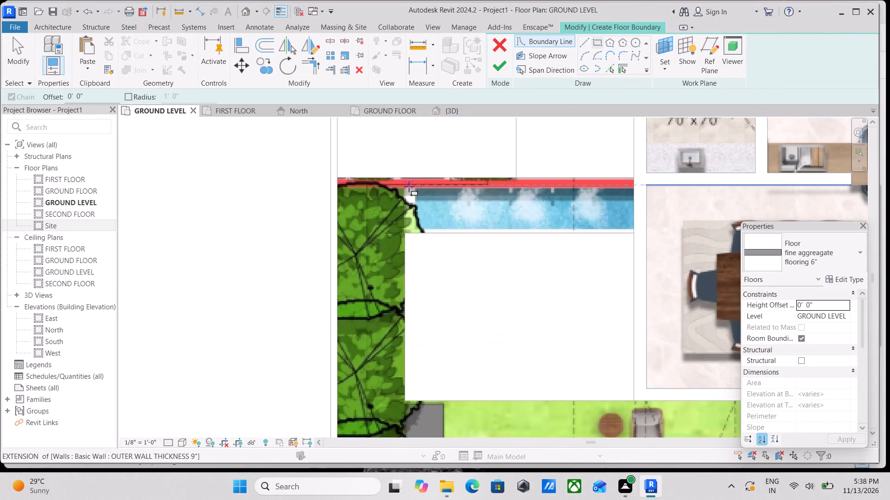
{"action": "left_click", "coordinate": [404, 188]}
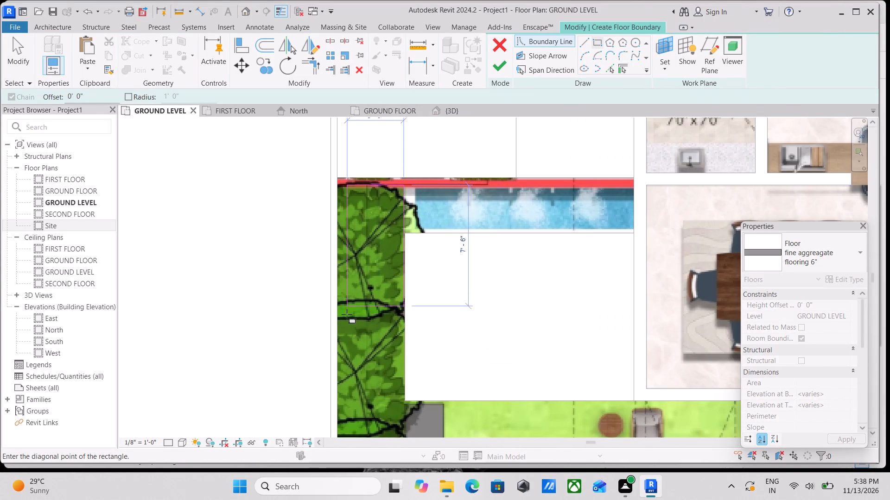
{"action": "scroll", "coordinate": [345, 325], "scroll_direction": "down", "scroll_amount": 1}
{"action": "middle_click_drag", "start_coordinate": [345, 325], "coordinate": [356, 204]}
{"action": "scroll", "coordinate": [354, 381], "scroll_direction": "down", "scroll_amount": 1}
{"action": "middle_click_drag", "start_coordinate": [354, 381], "coordinate": [355, 253]}
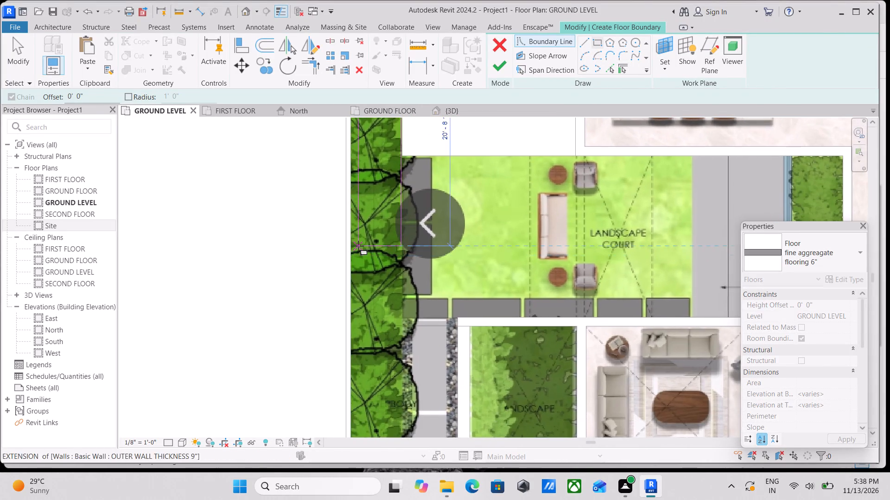
{"action": "scroll", "coordinate": [367, 359], "scroll_direction": "down", "scroll_amount": 2}
{"action": "middle_click_drag", "start_coordinate": [367, 359], "coordinate": [353, 264]}
{"action": "scroll", "coordinate": [346, 396], "scroll_direction": "down", "scroll_amount": 2}
{"action": "middle_click_drag", "start_coordinate": [346, 396], "coordinate": [352, 286]}
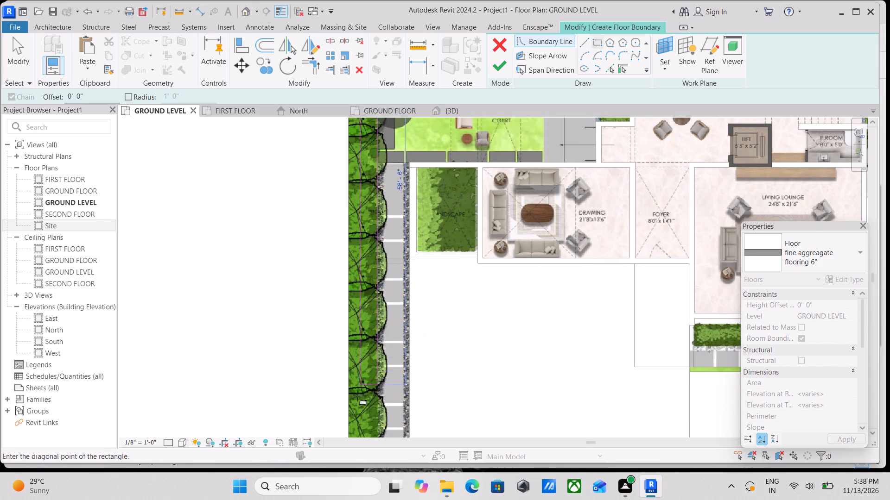
{"action": "middle_click_drag", "start_coordinate": [359, 403], "coordinate": [363, 308]}
{"action": "scroll", "coordinate": [352, 339], "scroll_direction": "up", "scroll_amount": 8}
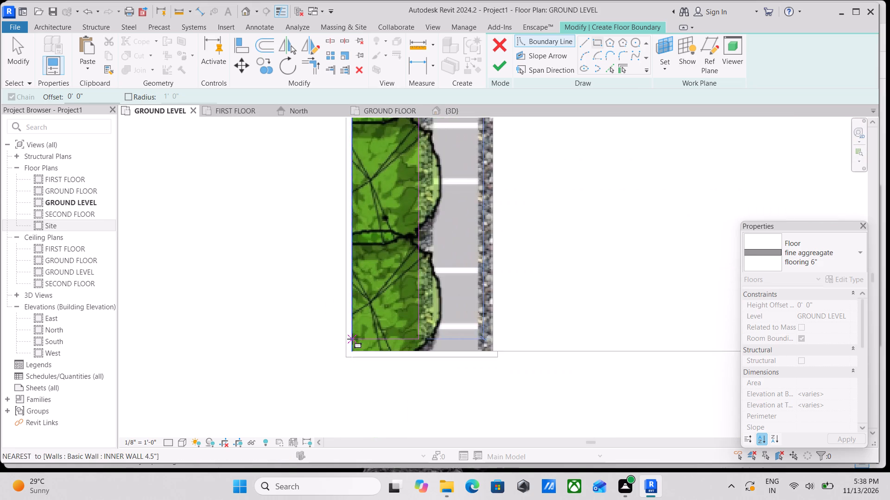
{"action": "scroll", "coordinate": [352, 339], "scroll_direction": "up", "scroll_amount": 2}
{"action": "left_click", "coordinate": [350, 358]}
{"action": "scroll", "coordinate": [421, 306], "scroll_direction": "down", "scroll_amount": 2}
{"action": "middle_click_drag", "start_coordinate": [421, 307], "coordinate": [382, 413]}
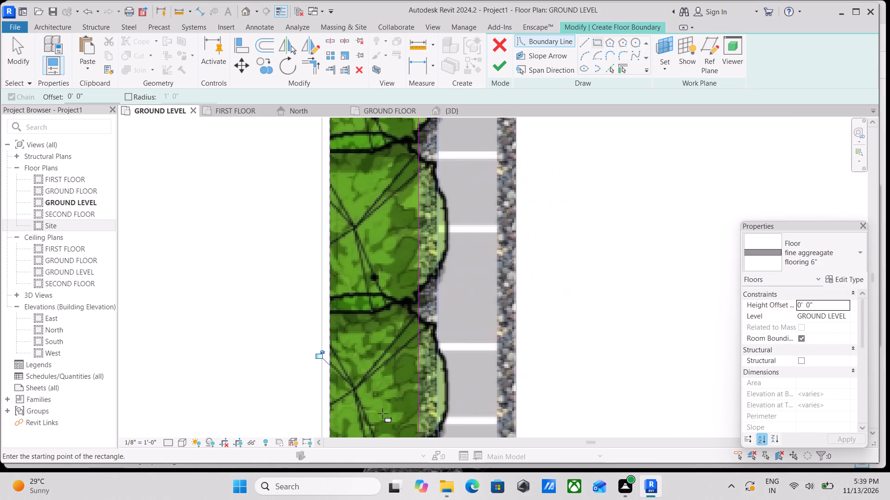
{"action": "key", "text": "Escape"}
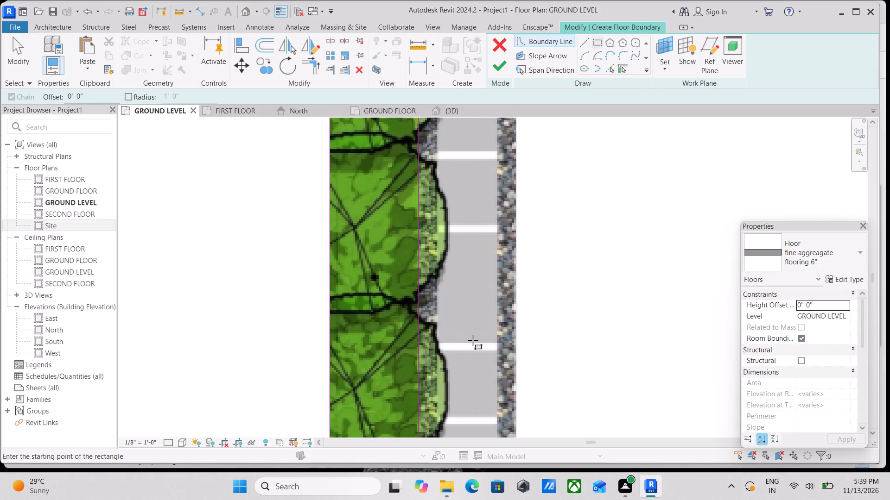
{"action": "key", "text": "Escape"}
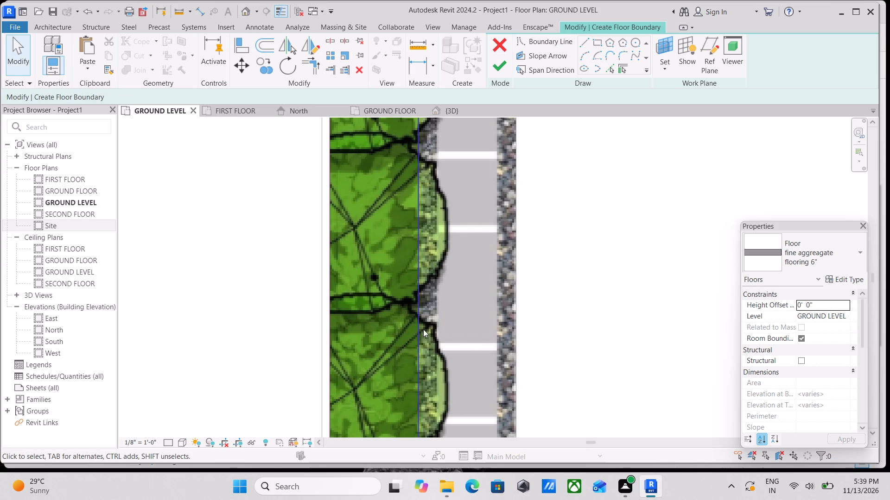
Nudge the east boundary line of the tree strip floor sketch five increments east.
{"action": "left_click", "coordinate": [411, 336]}
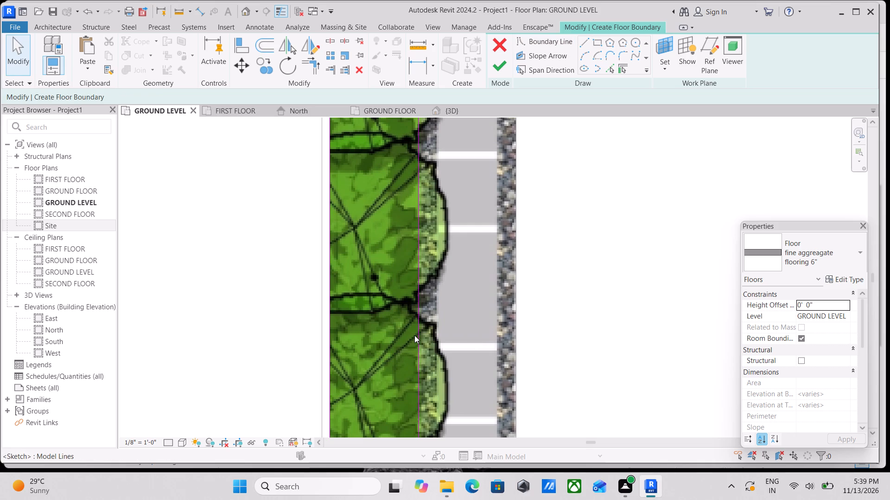
{"action": "left_click", "coordinate": [414, 335]}
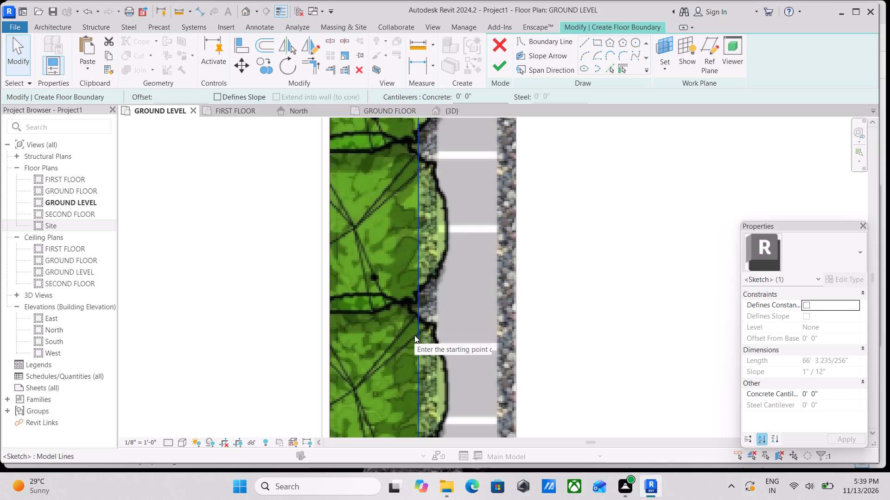
{"action": "key", "text": "Right"}
{"action": "key", "text": "Right"}
{"action": "key", "text": "Right"}
{"action": "key", "text": "Right"}
{"action": "key", "text": "Right"}
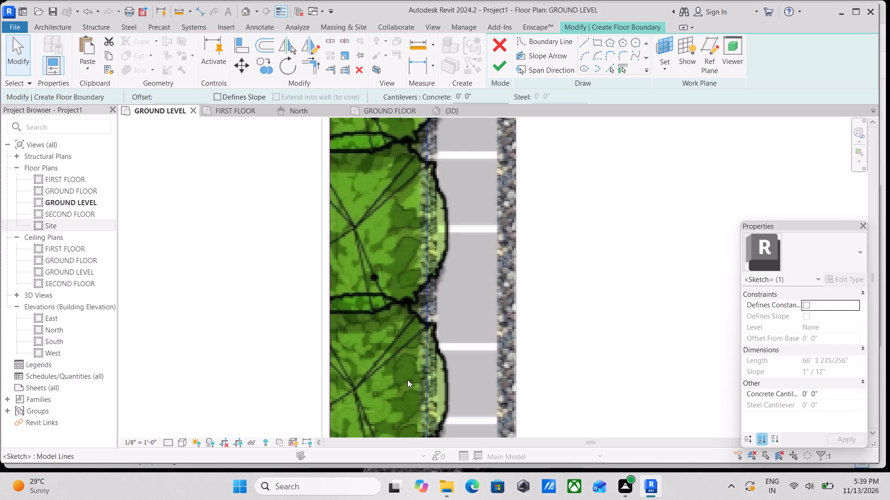
Nudge the north boundary line of the tree strip floor sketch five increments south.
{"action": "scroll", "coordinate": [407, 380], "scroll_direction": "down", "scroll_amount": 1}
{"action": "scroll", "coordinate": [193, 299], "scroll_direction": "down", "scroll_amount": 3}
{"action": "middle_click_drag", "start_coordinate": [226, 277], "coordinate": [230, 485]}
{"action": "scroll", "coordinate": [257, 295], "scroll_direction": "down", "scroll_amount": 3}
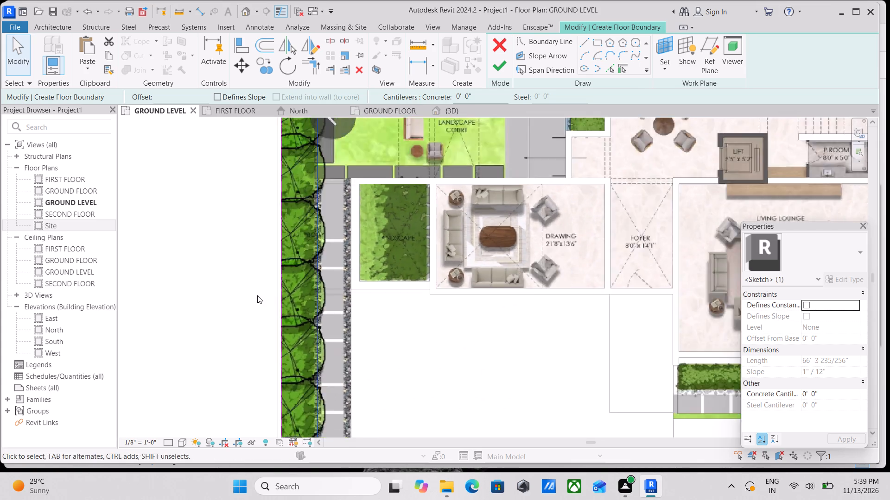
{"action": "middle_click_drag", "start_coordinate": [257, 295], "coordinate": [263, 465]}
{"action": "scroll", "coordinate": [239, 325], "scroll_direction": "down", "scroll_amount": 1}
{"action": "middle_click_drag", "start_coordinate": [239, 325], "coordinate": [247, 425]}
{"action": "scroll", "coordinate": [308, 317], "scroll_direction": "up", "scroll_amount": 4}
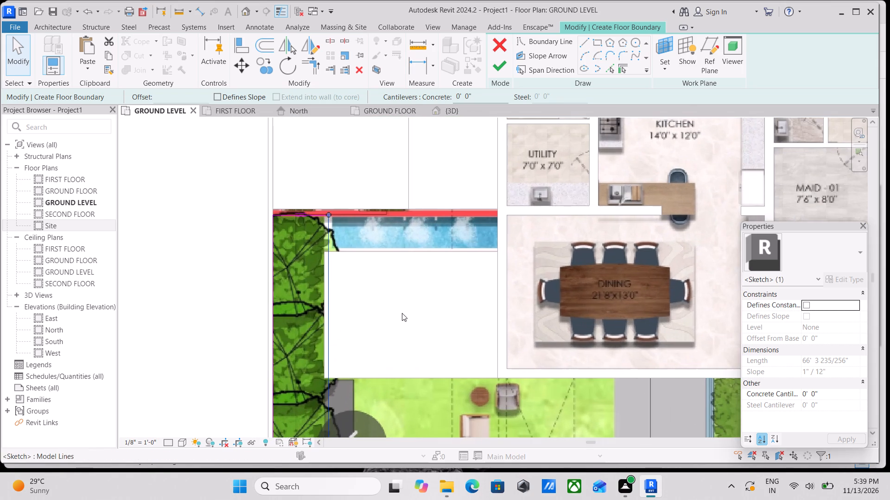
{"action": "middle_click_drag", "start_coordinate": [402, 313], "coordinate": [409, 410]}
{"action": "scroll", "coordinate": [304, 286], "scroll_direction": "up", "scroll_amount": 8}
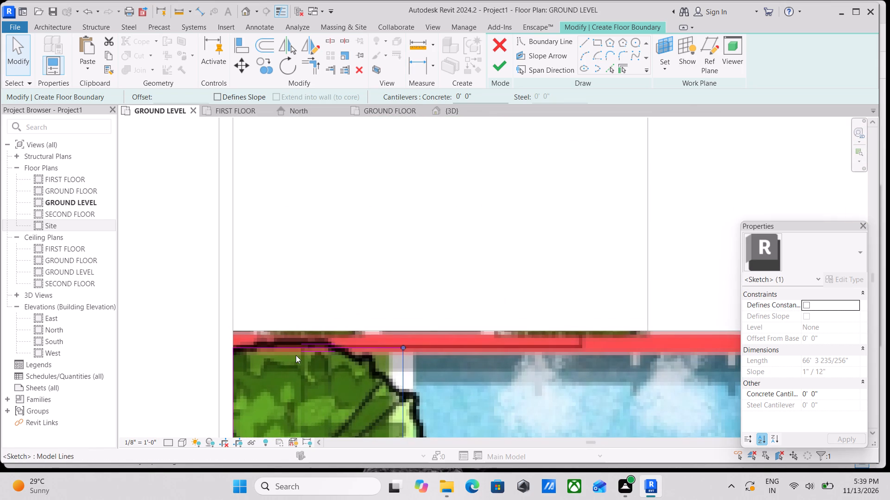
{"action": "left_click", "coordinate": [303, 354]}
{"action": "scroll", "coordinate": [376, 363], "scroll_direction": "up", "scroll_amount": 3}
{"action": "scroll", "coordinate": [338, 375], "scroll_direction": "up", "scroll_amount": 3}
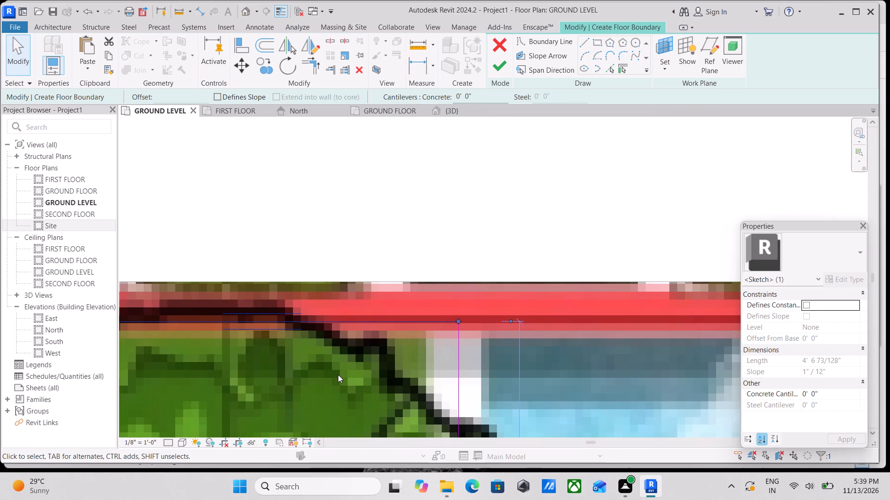
{"action": "key", "text": "Down"}
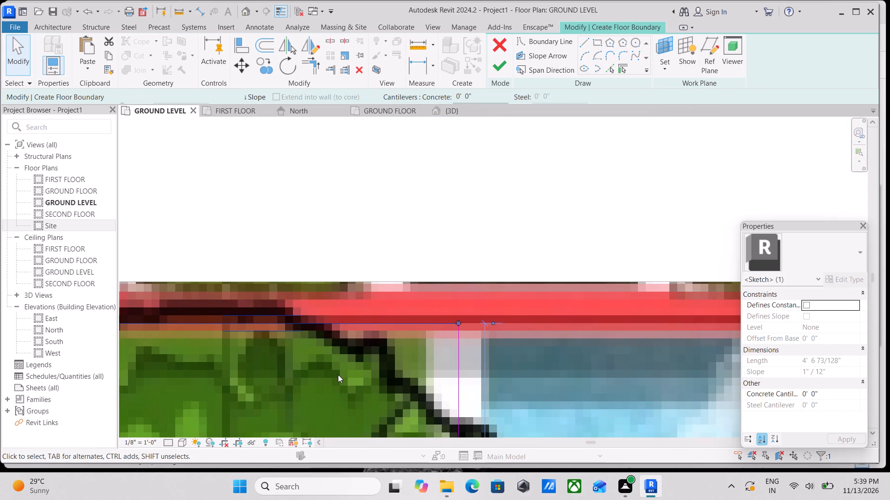
{"action": "key", "text": "Down"}
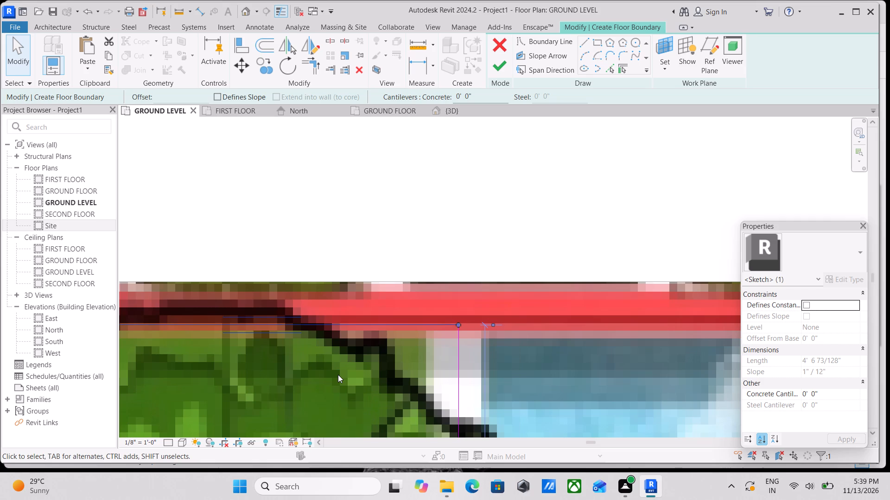
{"action": "key", "text": "Down"}
{"action": "key", "text": "Down"}
{"action": "key", "text": "Down"}
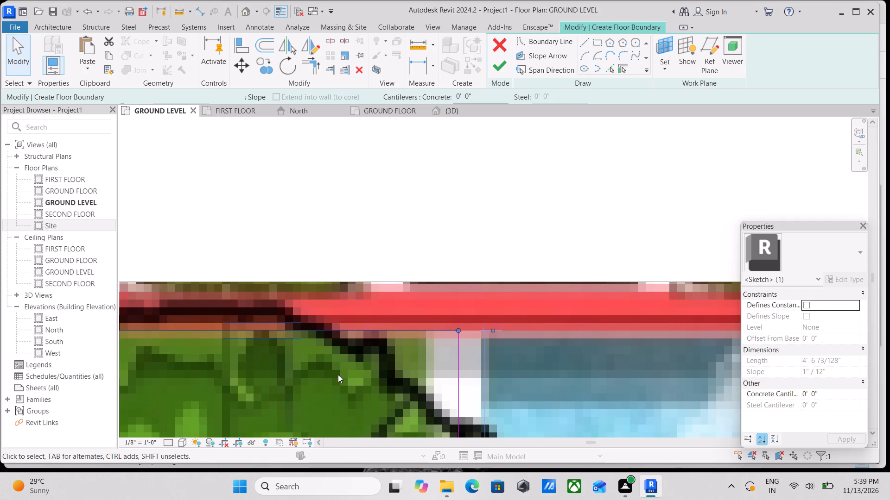
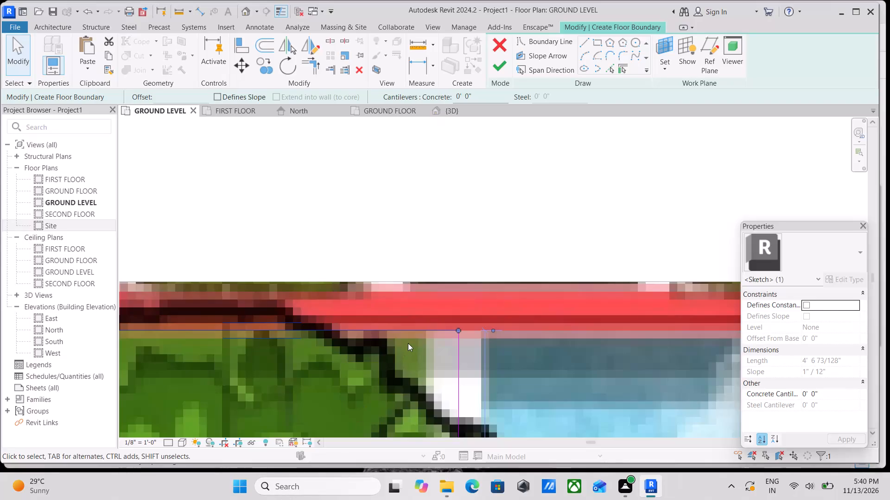
Finish the boundary sketch of the fine aggregate floor covering the long planting strip on the ground level.
{"action": "scroll", "coordinate": [408, 343], "scroll_direction": "down", "scroll_amount": 7}
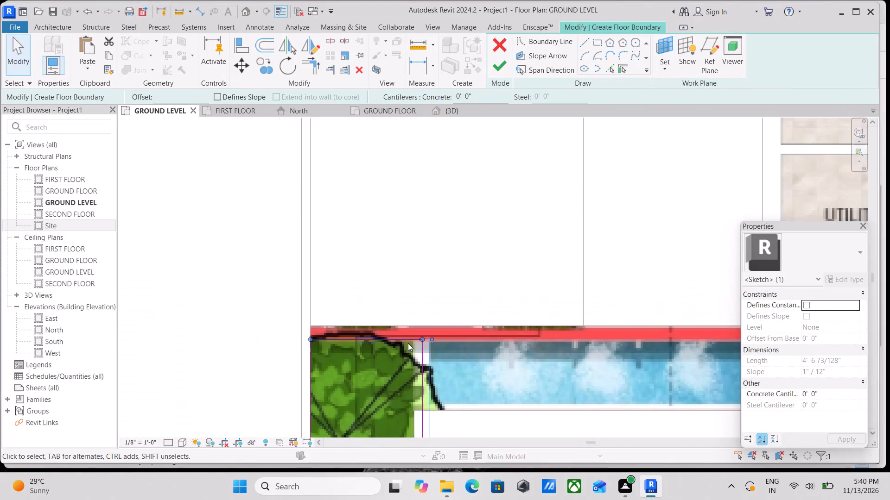
{"action": "scroll", "coordinate": [408, 343], "scroll_direction": "down", "scroll_amount": 5}
{"action": "middle_click_drag", "start_coordinate": [525, 364], "coordinate": [274, 284]}
{"action": "scroll", "coordinate": [267, 286], "scroll_direction": "down", "scroll_amount": 7}
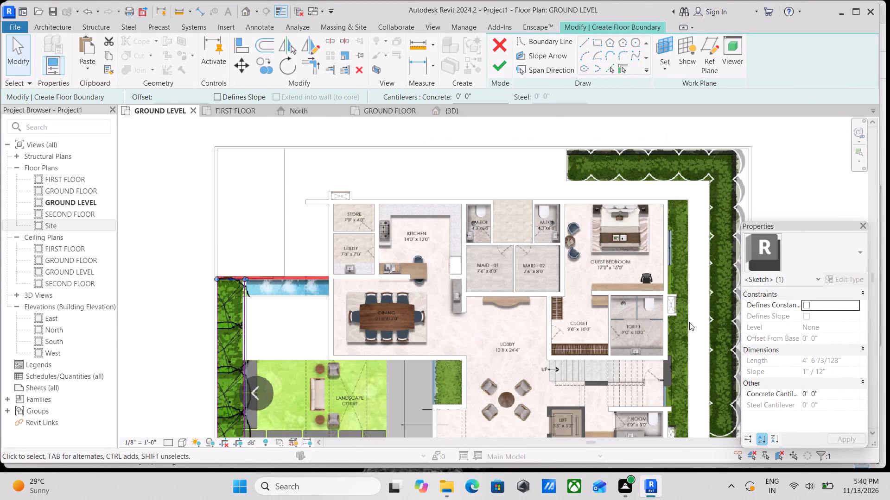
{"action": "left_click", "coordinate": [505, 68]}
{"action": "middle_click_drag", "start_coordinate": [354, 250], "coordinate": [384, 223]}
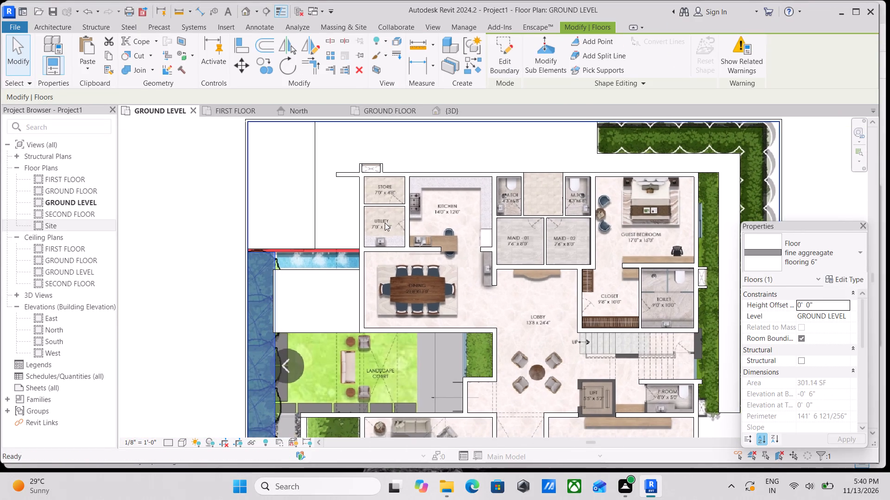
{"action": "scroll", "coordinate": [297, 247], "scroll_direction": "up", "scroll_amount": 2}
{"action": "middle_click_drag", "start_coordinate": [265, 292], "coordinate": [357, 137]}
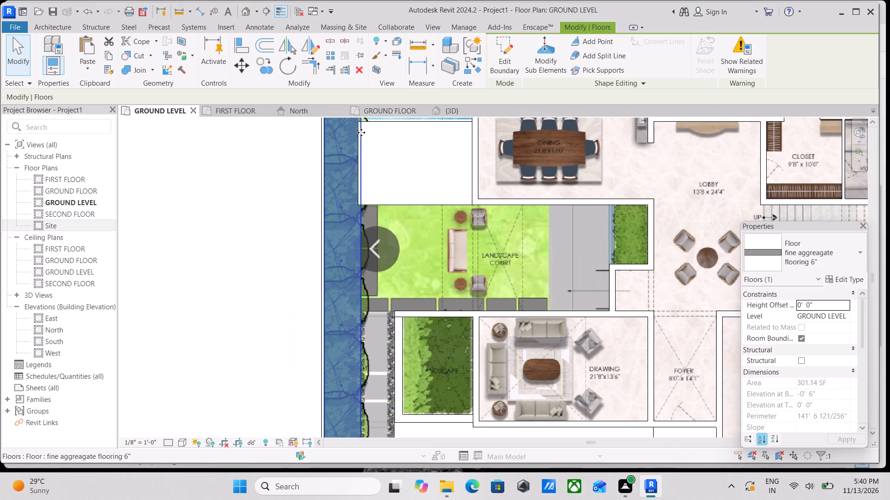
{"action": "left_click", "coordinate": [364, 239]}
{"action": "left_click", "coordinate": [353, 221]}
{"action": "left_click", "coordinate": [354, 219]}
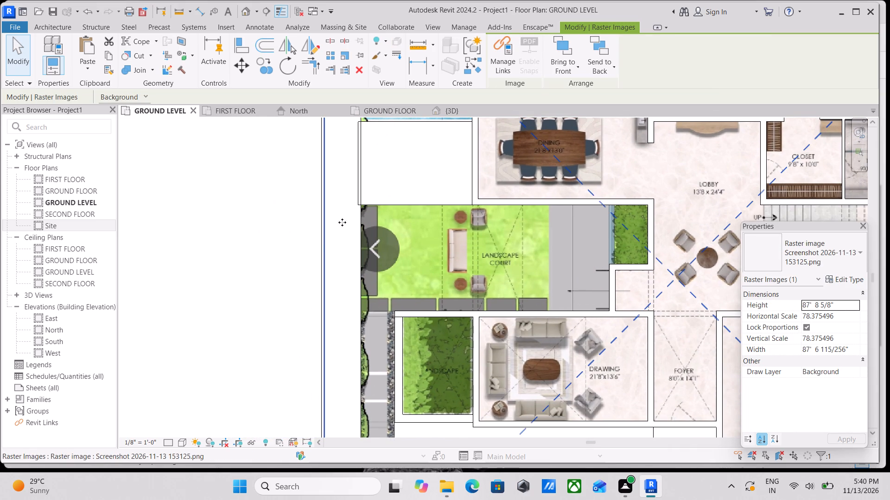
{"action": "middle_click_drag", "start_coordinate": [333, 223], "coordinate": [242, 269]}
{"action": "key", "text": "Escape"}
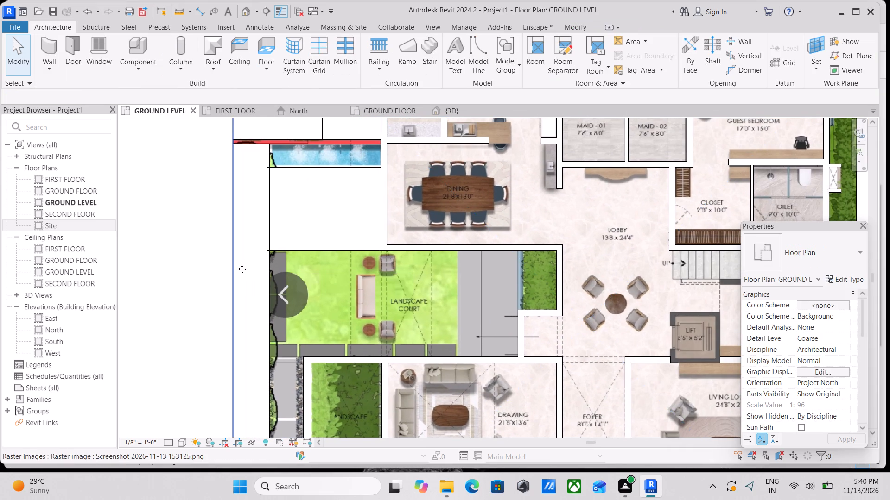
Reopen the planting strip floor's boundary for editing and delete its long inner edge line beside the deck and landscape court.
{"action": "left_click", "coordinate": [266, 269]}
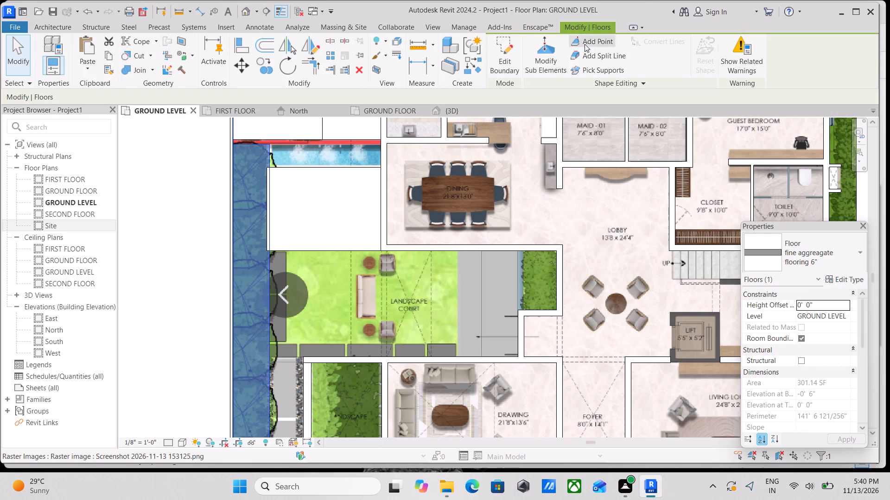
{"action": "left_click", "coordinate": [515, 52]}
{"action": "scroll", "coordinate": [228, 214], "scroll_direction": "up", "scroll_amount": 1}
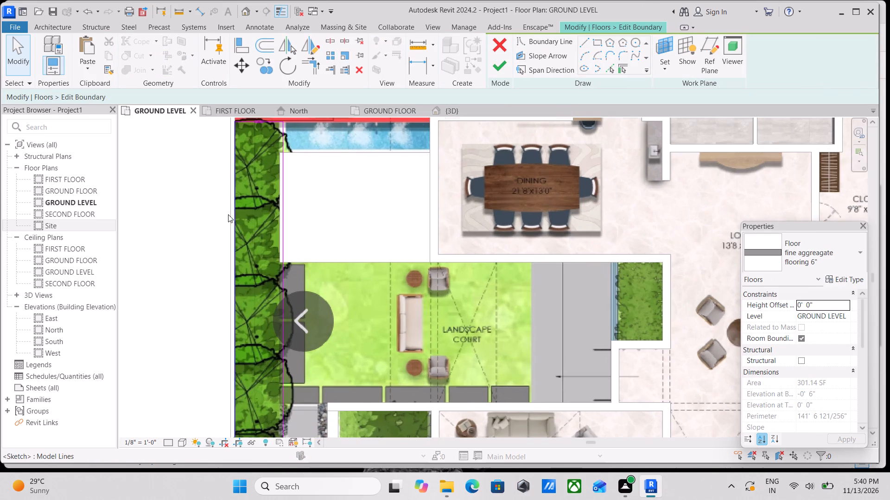
{"action": "scroll", "coordinate": [228, 214], "scroll_direction": "up", "scroll_amount": 1}
{"action": "left_click", "coordinate": [279, 217]}
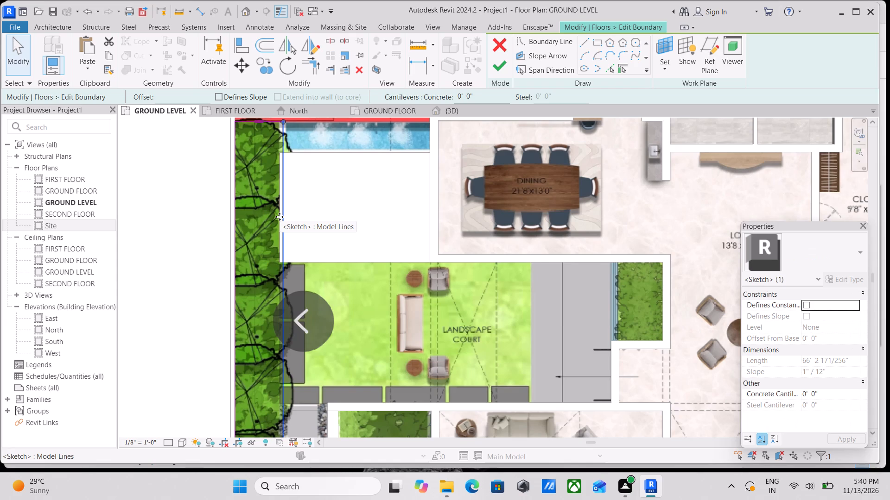
{"action": "right_click", "coordinate": [280, 217]}
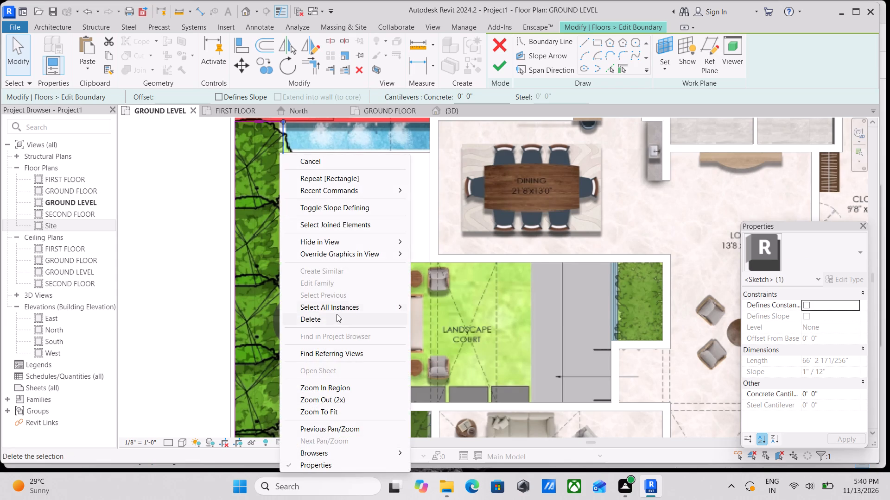
{"action": "left_click", "coordinate": [333, 320]}
Draw a vertical boundary line from the open endpoint at the strip's lower end up to the metal deck floor's lower edge.
{"action": "scroll", "coordinate": [333, 299], "scroll_direction": "down", "scroll_amount": 3}
{"action": "middle_click_drag", "start_coordinate": [330, 294], "coordinate": [304, 130]}
{"action": "scroll", "coordinate": [305, 125], "scroll_direction": "down", "scroll_amount": 4}
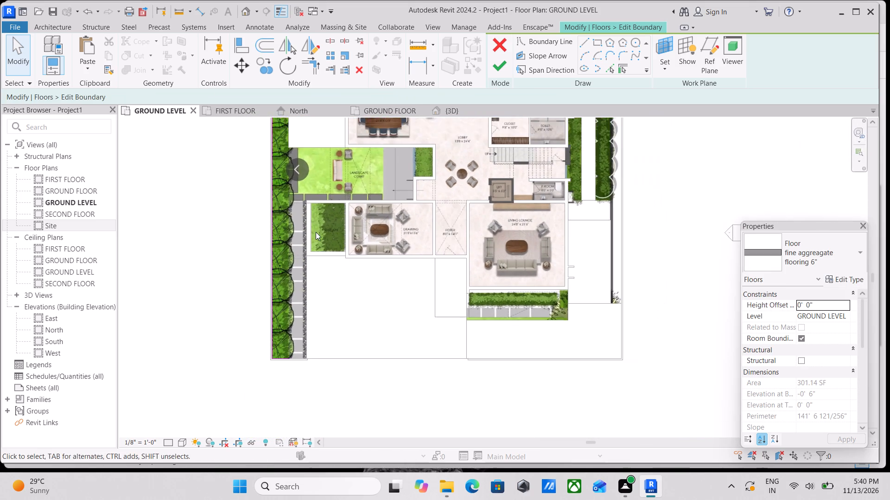
{"action": "middle_click_drag", "start_coordinate": [316, 232], "coordinate": [306, 178]}
{"action": "scroll", "coordinate": [264, 298], "scroll_direction": "up", "scroll_amount": 8}
{"action": "scroll", "coordinate": [329, 293], "scroll_direction": "up", "scroll_amount": 2}
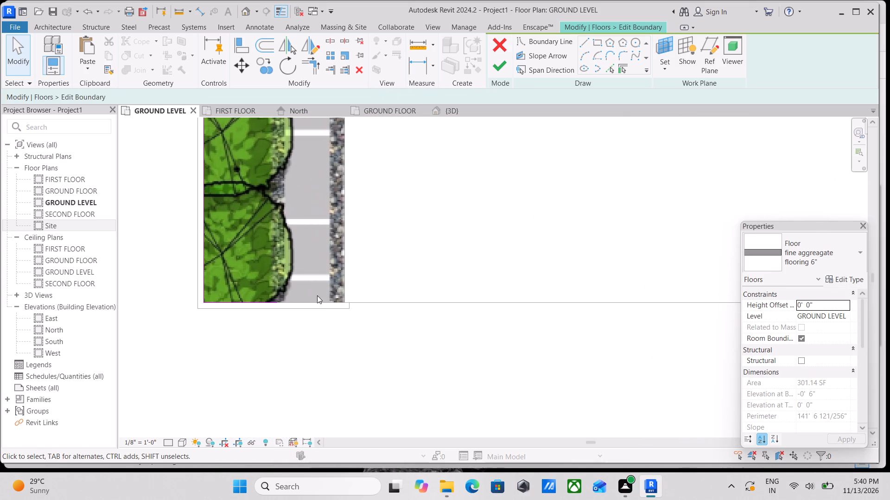
{"action": "scroll", "coordinate": [273, 302], "scroll_direction": "up", "scroll_amount": 8}
{"action": "middle_click_drag", "start_coordinate": [272, 306], "coordinate": [275, 319]}
{"action": "scroll", "coordinate": [345, 283], "scroll_direction": "down", "scroll_amount": 2}
{"action": "middle_click_drag", "start_coordinate": [345, 282], "coordinate": [350, 310]}
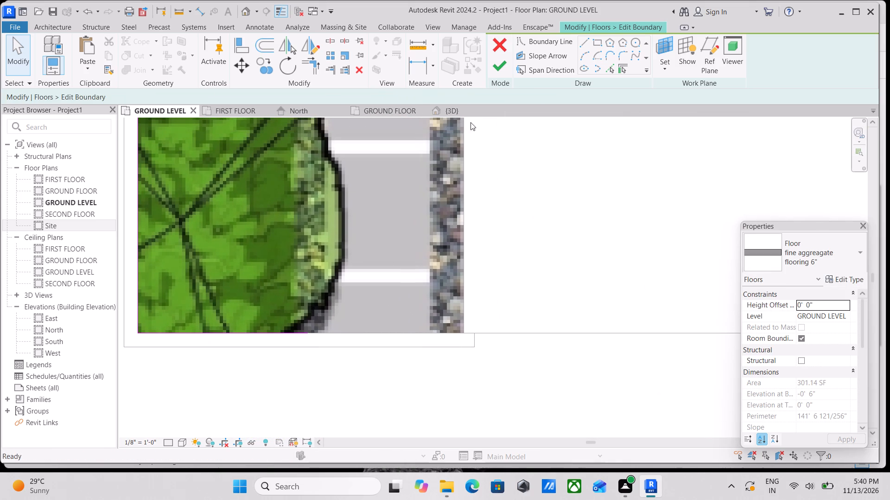
{"action": "left_click", "coordinate": [585, 43]}
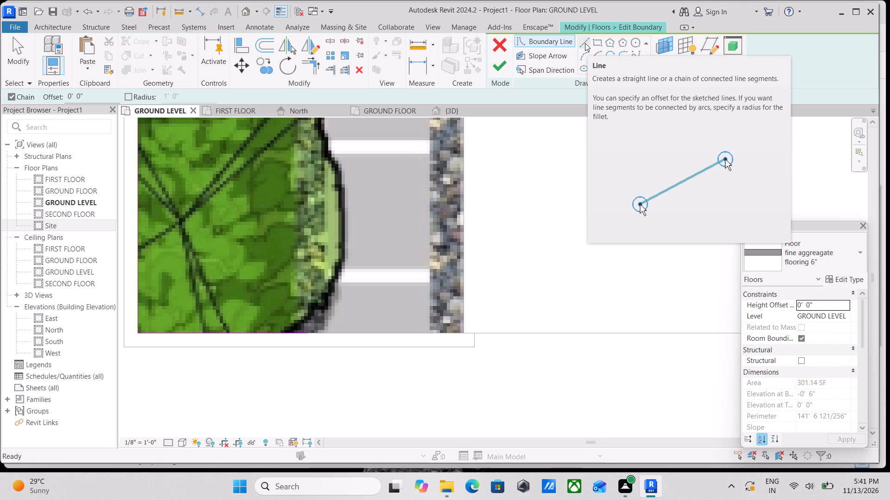
{"action": "left_click", "coordinate": [308, 335]}
{"action": "scroll", "coordinate": [299, 172], "scroll_direction": "down", "scroll_amount": 1}
{"action": "middle_click_drag", "start_coordinate": [299, 172], "coordinate": [357, 332]}
{"action": "scroll", "coordinate": [390, 199], "scroll_direction": "down", "scroll_amount": 2}
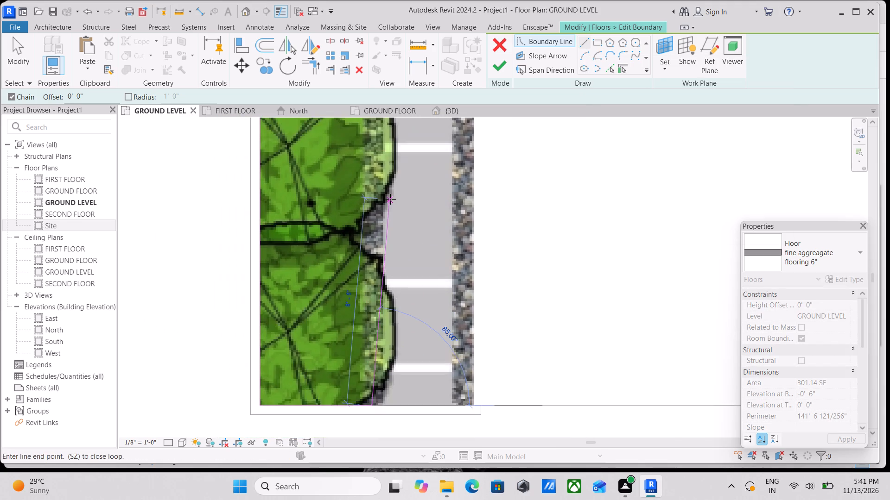
{"action": "middle_click_drag", "start_coordinate": [390, 199], "coordinate": [407, 317]}
{"action": "scroll", "coordinate": [394, 234], "scroll_direction": "down", "scroll_amount": 2}
{"action": "middle_click_drag", "start_coordinate": [394, 234], "coordinate": [401, 375]}
{"action": "scroll", "coordinate": [414, 195], "scroll_direction": "down", "scroll_amount": 1}
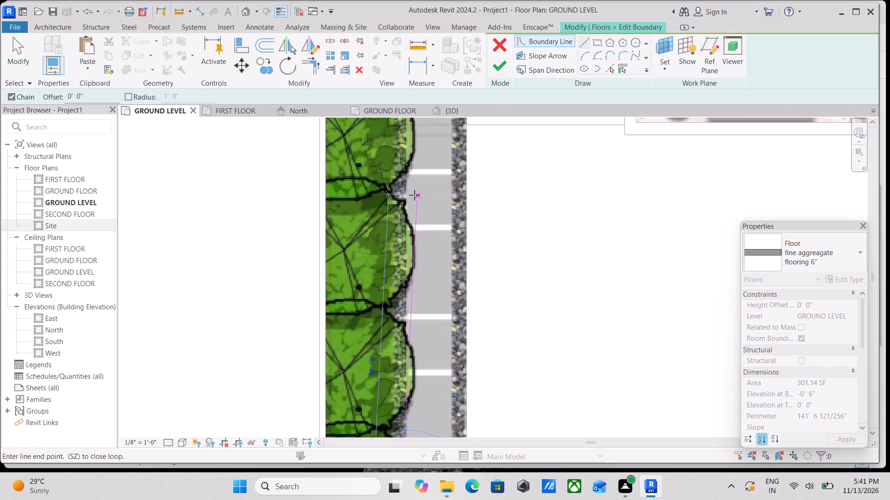
{"action": "scroll", "coordinate": [414, 195], "scroll_direction": "down", "scroll_amount": 1}
{"action": "middle_click_drag", "start_coordinate": [414, 195], "coordinate": [422, 331]}
{"action": "scroll", "coordinate": [422, 331], "scroll_direction": "up", "scroll_amount": 1}
{"action": "scroll", "coordinate": [409, 233], "scroll_direction": "down", "scroll_amount": 2}
{"action": "middle_click_drag", "start_coordinate": [409, 233], "coordinate": [419, 396]}
{"action": "scroll", "coordinate": [440, 236], "scroll_direction": "down", "scroll_amount": 1}
{"action": "middle_click_drag", "start_coordinate": [440, 236], "coordinate": [439, 314]}
{"action": "middle_click_drag", "start_coordinate": [418, 245], "coordinate": [417, 331]}
{"action": "scroll", "coordinate": [420, 286], "scroll_direction": "down", "scroll_amount": 3}
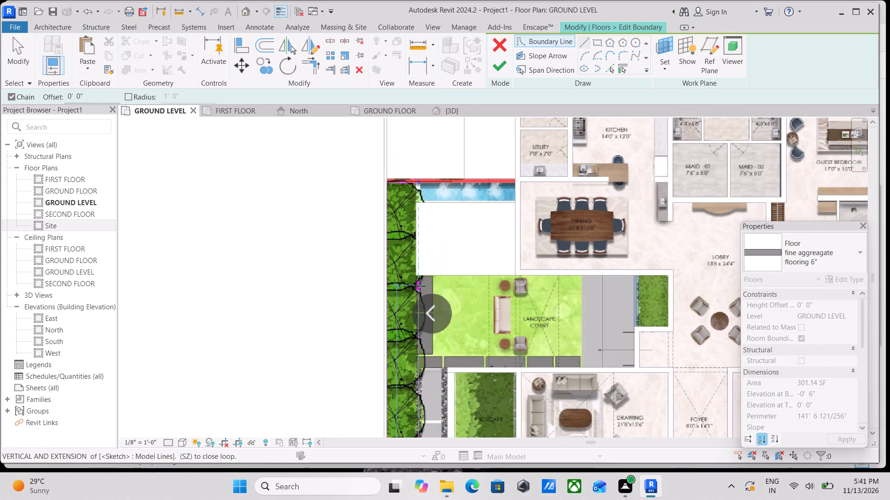
{"action": "middle_click_drag", "start_coordinate": [420, 286], "coordinate": [416, 329]}
{"action": "scroll", "coordinate": [416, 329], "scroll_direction": "up", "scroll_amount": 10}
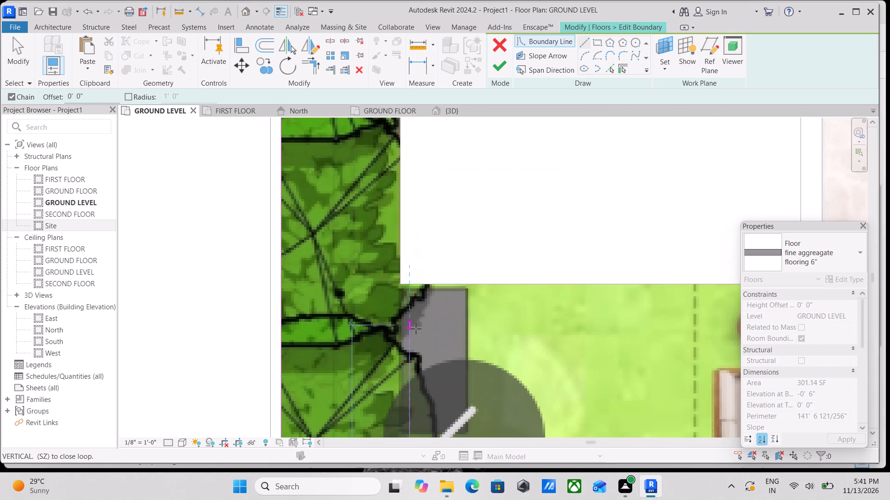
{"action": "scroll", "coordinate": [413, 282], "scroll_direction": "up", "scroll_amount": 4}
{"action": "left_click", "coordinate": [405, 282]}
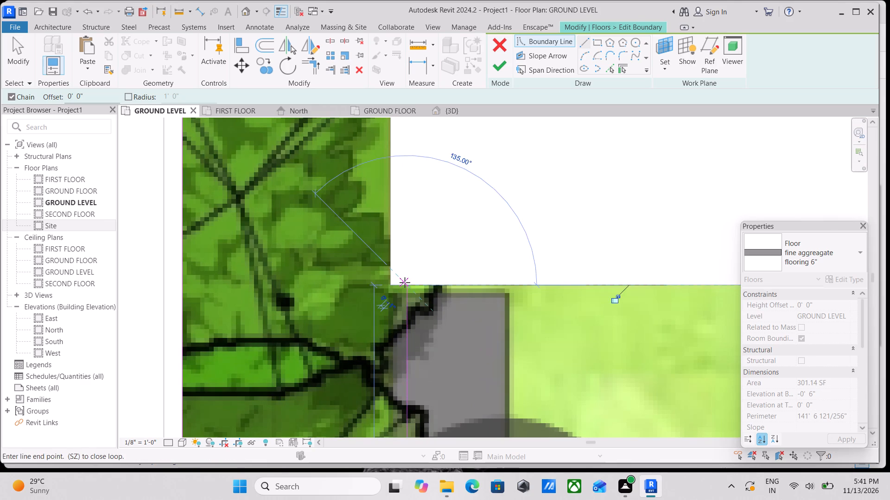
Continue the boundary to the metal deck floor's lower corner and along its side edge to its upper corner.
{"action": "left_click", "coordinate": [394, 283]}
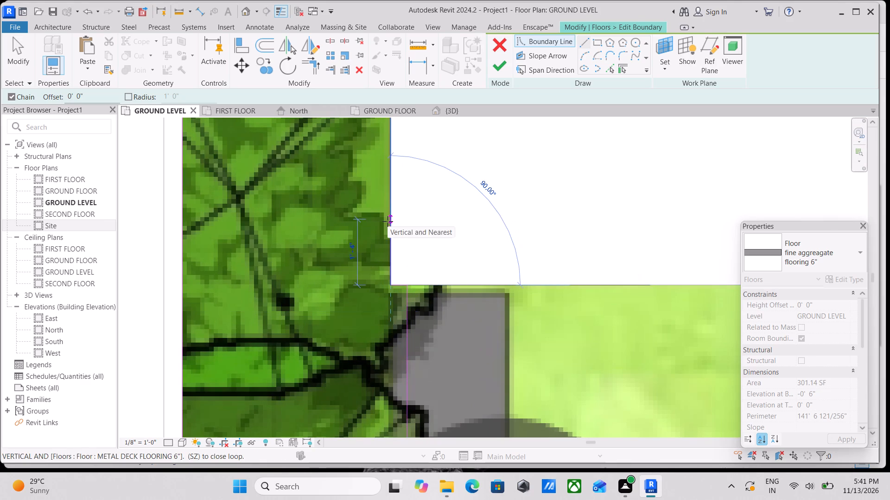
{"action": "scroll", "coordinate": [388, 221], "scroll_direction": "down", "scroll_amount": 3}
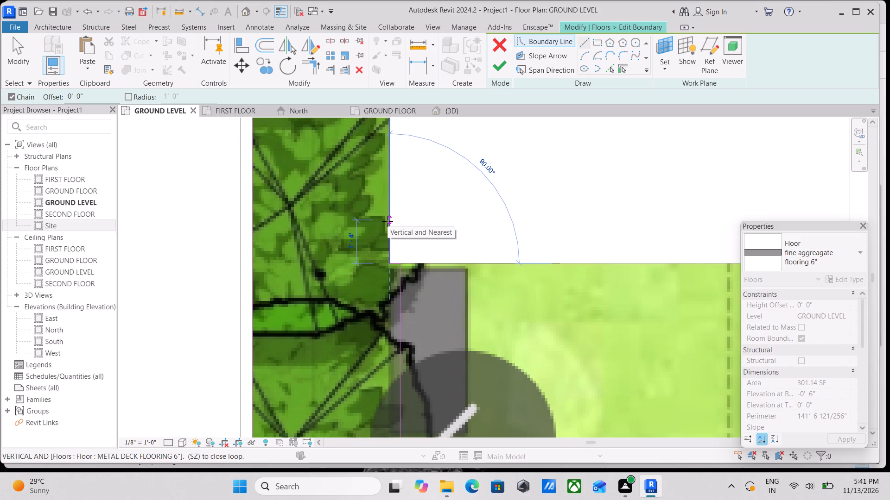
{"action": "scroll", "coordinate": [388, 221], "scroll_direction": "down", "scroll_amount": 1}
{"action": "middle_click_drag", "start_coordinate": [375, 147], "coordinate": [436, 310]}
{"action": "scroll", "coordinate": [452, 174], "scroll_direction": "down", "scroll_amount": 1}
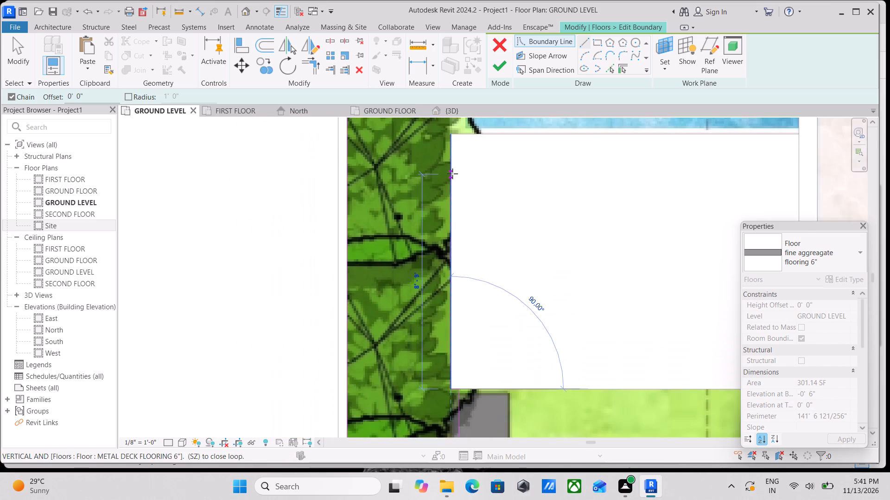
{"action": "scroll", "coordinate": [452, 174], "scroll_direction": "down", "scroll_amount": 1}
{"action": "middle_click_drag", "start_coordinate": [452, 174], "coordinate": [466, 230]}
{"action": "scroll", "coordinate": [465, 181], "scroll_direction": "up", "scroll_amount": 6}
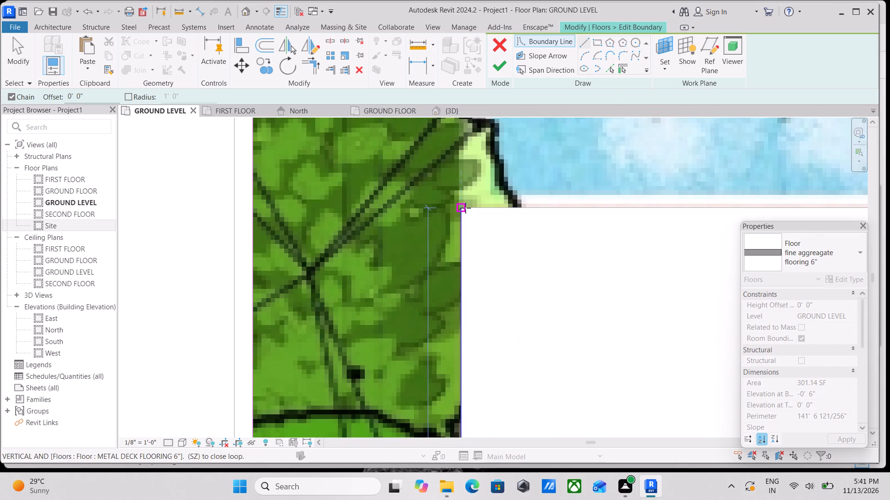
{"action": "left_click", "coordinate": [463, 211]}
Draw a short boundary segment along the deck's upper edge, then a vertical line closing at the strip's top edge endpoint.
{"action": "middle_click_drag", "start_coordinate": [467, 209], "coordinate": [469, 234]}
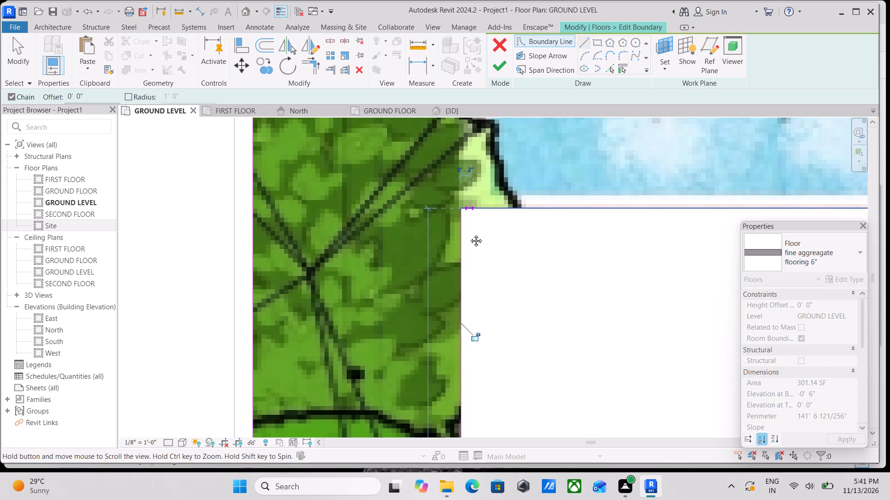
{"action": "middle_click_drag", "start_coordinate": [469, 234], "coordinate": [472, 294]}
{"action": "scroll", "coordinate": [472, 294], "scroll_direction": "up", "scroll_amount": 4}
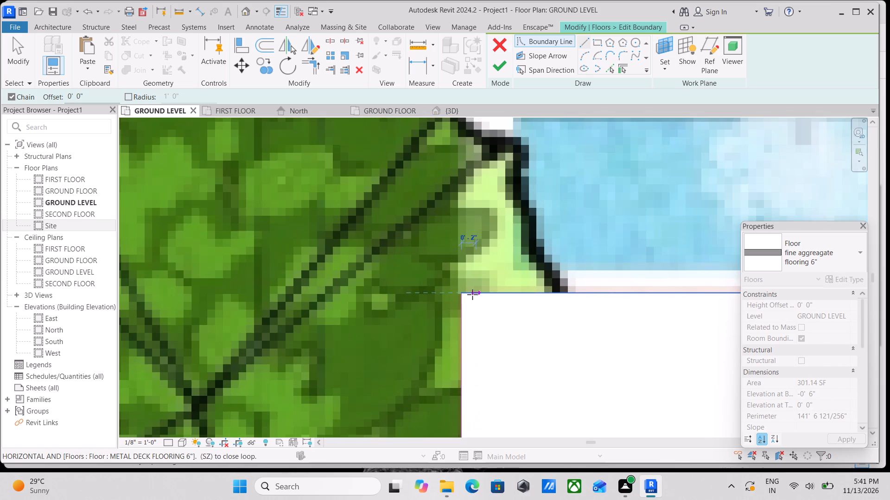
{"action": "left_click", "coordinate": [486, 291]}
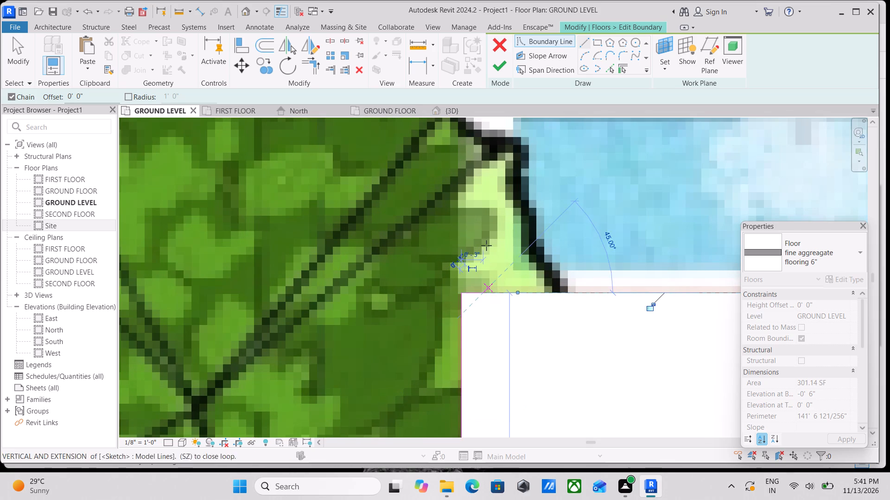
{"action": "middle_click_drag", "start_coordinate": [466, 145], "coordinate": [533, 306]}
{"action": "scroll", "coordinate": [533, 306], "scroll_direction": "up", "scroll_amount": 1}
{"action": "scroll", "coordinate": [544, 211], "scroll_direction": "down", "scroll_amount": 1}
{"action": "middle_click_drag", "start_coordinate": [544, 211], "coordinate": [544, 240]}
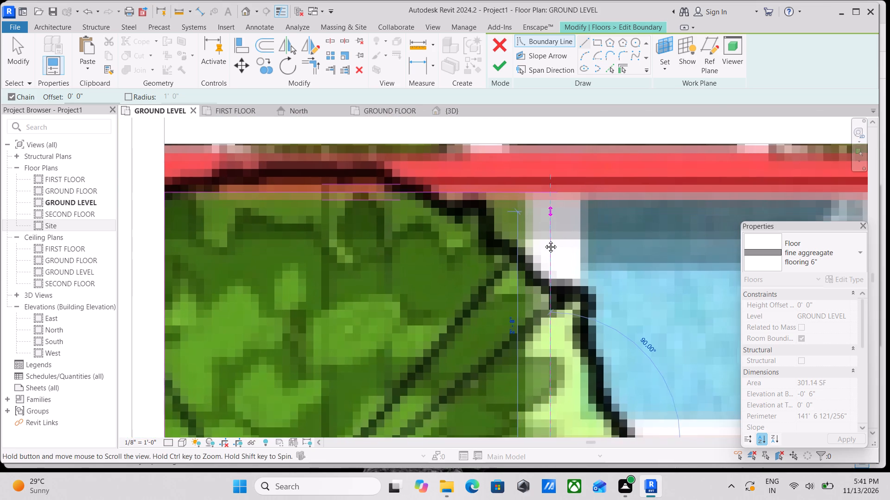
{"action": "middle_click_drag", "start_coordinate": [544, 240], "coordinate": [544, 266]}
{"action": "scroll", "coordinate": [542, 250], "scroll_direction": "up", "scroll_amount": 2}
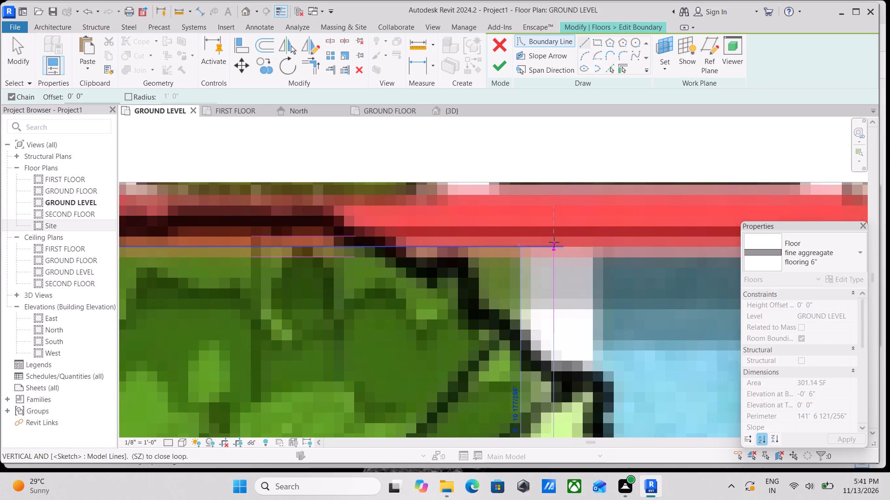
{"action": "left_click", "coordinate": [554, 246]}
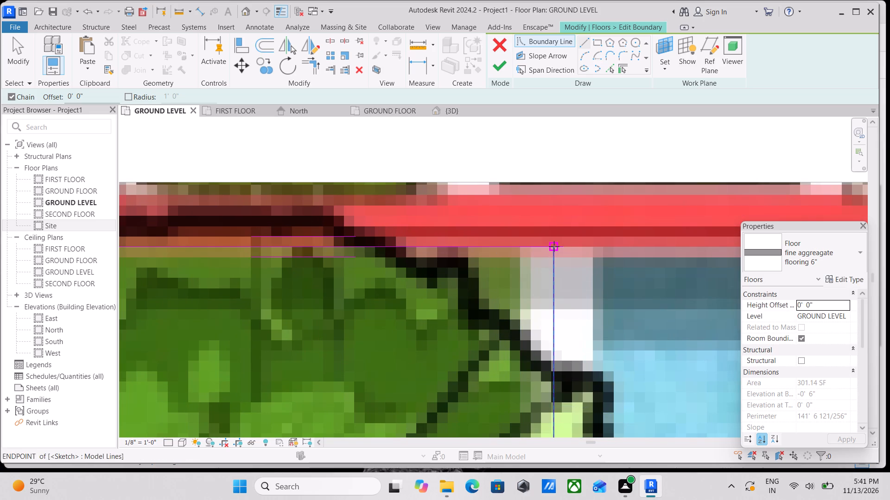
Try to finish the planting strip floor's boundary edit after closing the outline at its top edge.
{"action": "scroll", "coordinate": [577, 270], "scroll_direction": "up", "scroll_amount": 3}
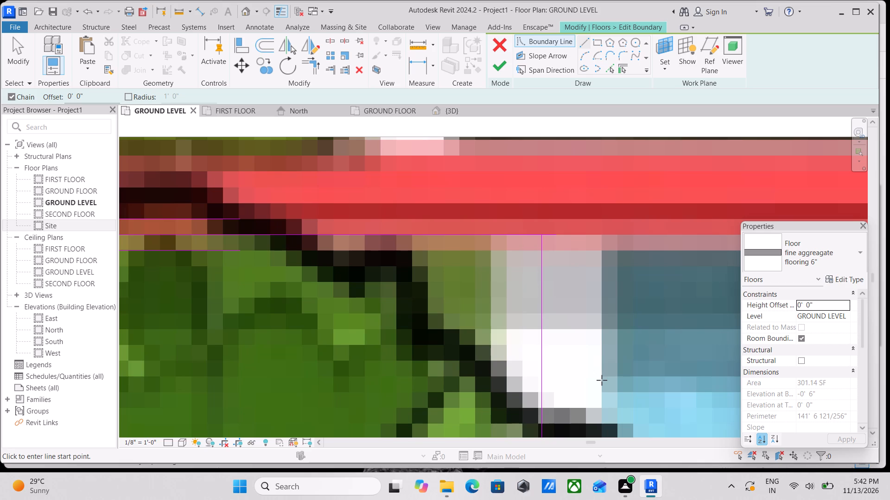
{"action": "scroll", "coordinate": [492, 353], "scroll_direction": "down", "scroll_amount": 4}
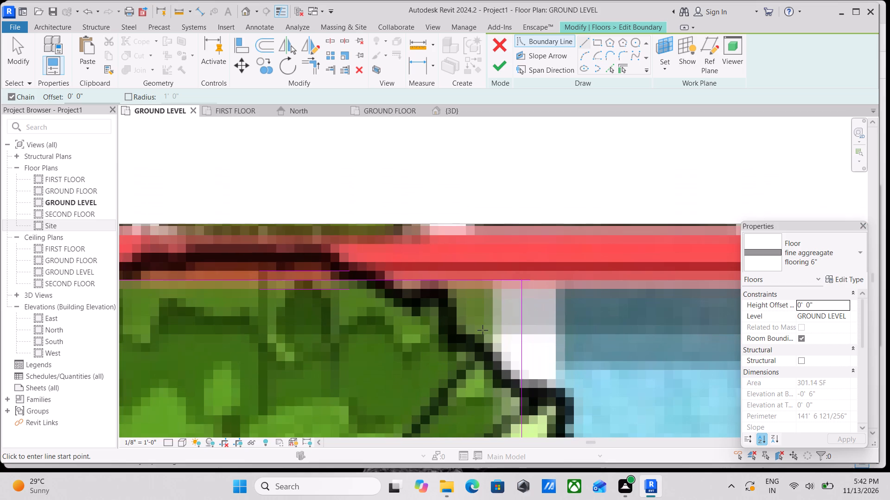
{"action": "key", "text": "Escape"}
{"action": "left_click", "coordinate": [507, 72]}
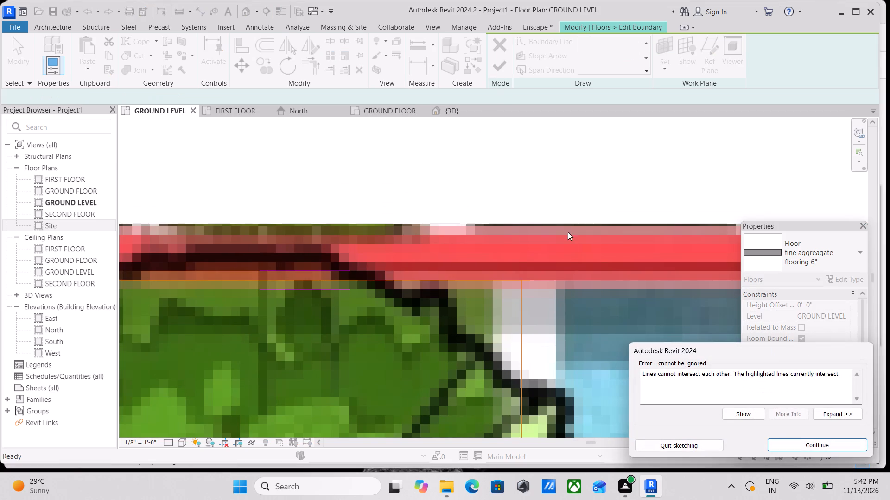
Examine where the strip's top edge line meets the vertical inner line, and return to the boundary sketch.
{"action": "scroll", "coordinate": [570, 253], "scroll_direction": "down", "scroll_amount": 9}
{"action": "middle_click_drag", "start_coordinate": [567, 253], "coordinate": [532, 250]}
{"action": "scroll", "coordinate": [530, 250], "scroll_direction": "up", "scroll_amount": 11}
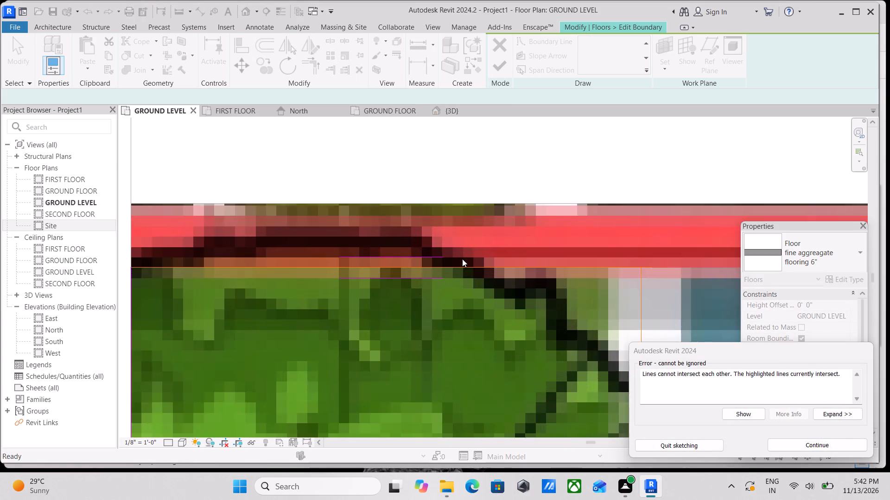
{"action": "scroll", "coordinate": [462, 259], "scroll_direction": "up", "scroll_amount": 4}
{"action": "middle_click_drag", "start_coordinate": [443, 268], "coordinate": [250, 214]}
{"action": "scroll", "coordinate": [247, 213], "scroll_direction": "up", "scroll_amount": 1}
{"action": "scroll", "coordinate": [517, 219], "scroll_direction": "down", "scroll_amount": 3}
{"action": "middle_click_drag", "start_coordinate": [516, 218], "coordinate": [329, 188]}
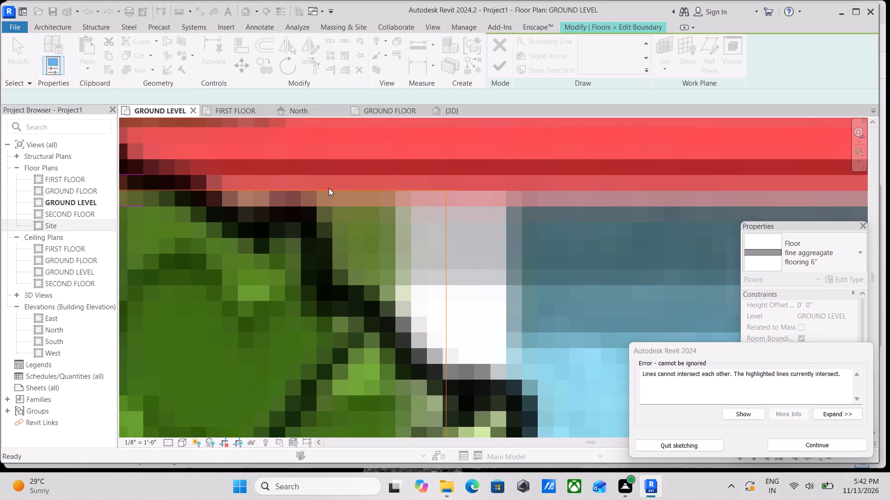
{"action": "left_click", "coordinate": [449, 210]}
{"action": "left_click", "coordinate": [693, 447]}
{"action": "left_click", "coordinate": [502, 249]}
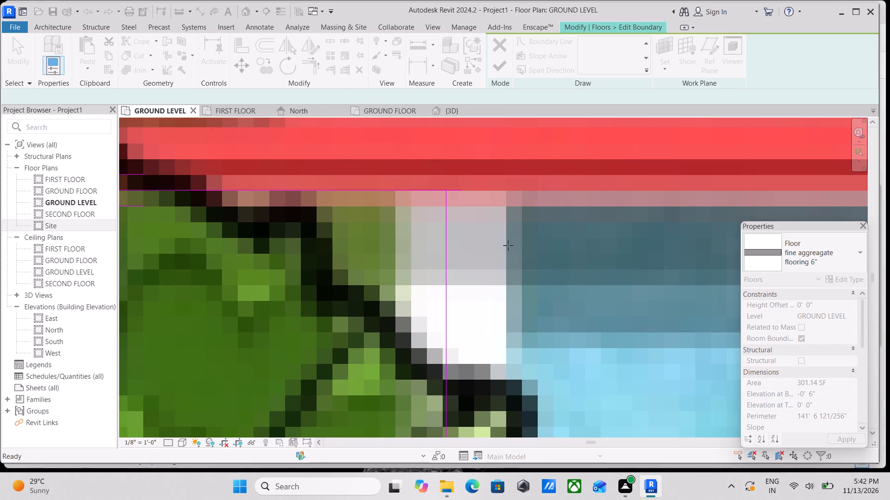
Shorten the strip's top edge line to end exactly at the vertical inner line, and finish the boundary edit.
{"action": "scroll", "coordinate": [483, 190], "scroll_direction": "up", "scroll_amount": 2}
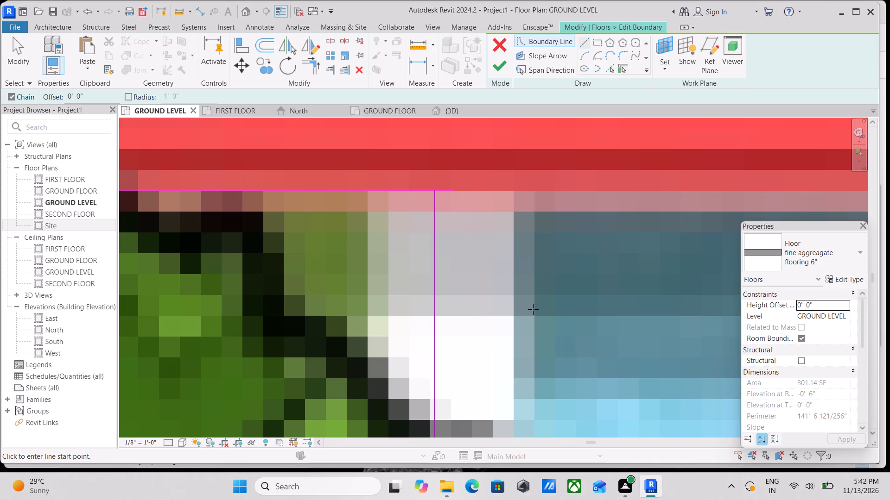
{"action": "key", "text": "Escape"}
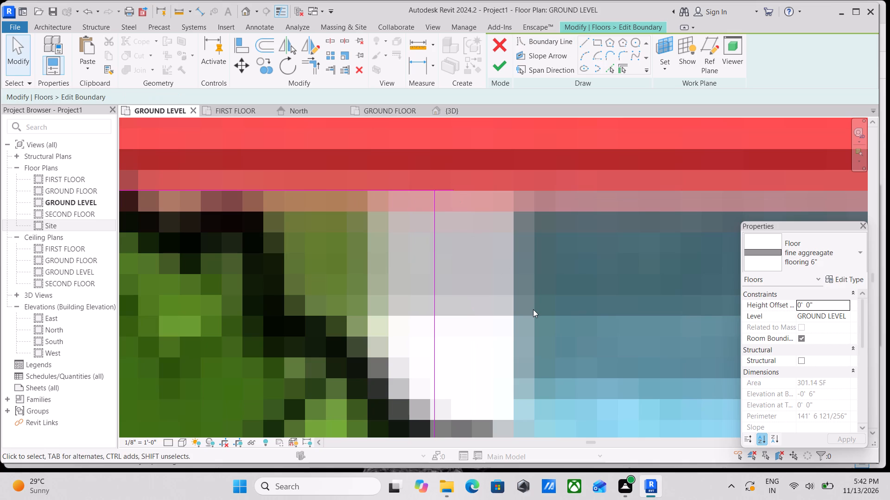
{"action": "scroll", "coordinate": [470, 179], "scroll_direction": "up", "scroll_amount": 5}
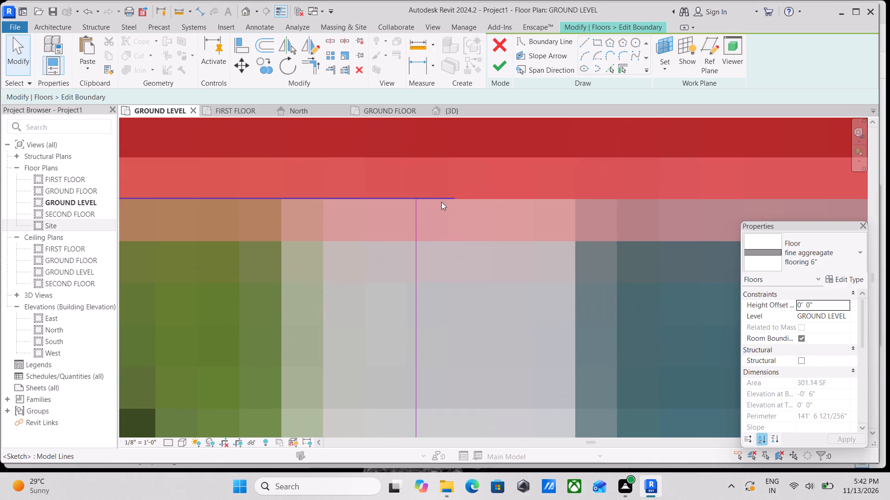
{"action": "left_click", "coordinate": [439, 198]}
{"action": "scroll", "coordinate": [444, 196], "scroll_direction": "up", "scroll_amount": 2}
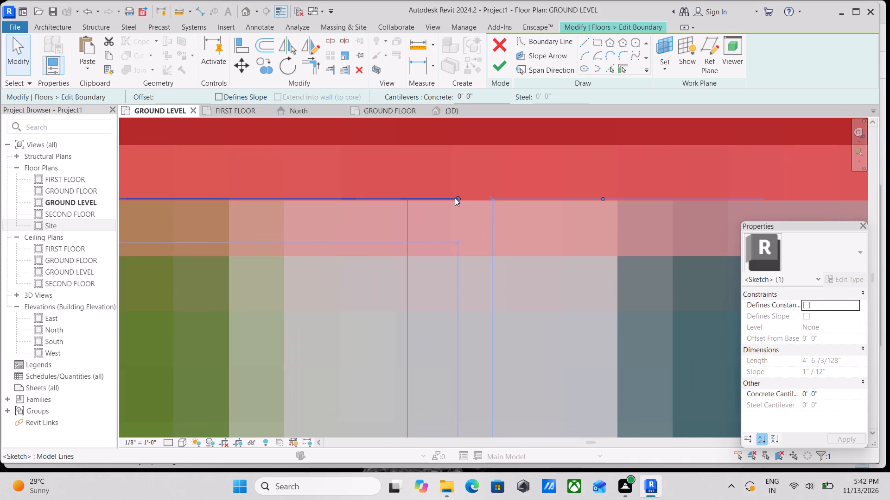
{"action": "left_click_drag", "start_coordinate": [457, 198], "coordinate": [408, 197]}
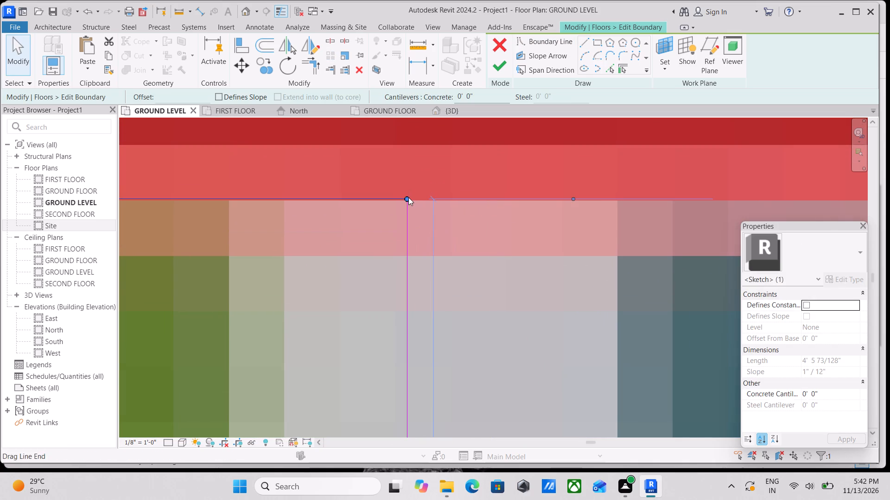
{"action": "scroll", "coordinate": [408, 197], "scroll_direction": "down", "scroll_amount": 20}
{"action": "scroll", "coordinate": [408, 197], "scroll_direction": "down", "scroll_amount": 1}
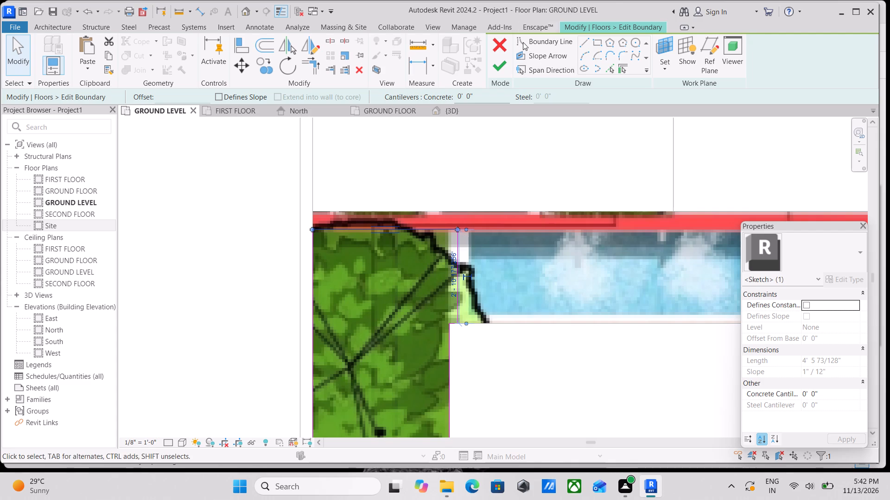
{"action": "left_click", "coordinate": [491, 62]}
Reopen the planting strip floor's boundary and delete its long inner edge line beside the landscape court.
{"action": "scroll", "coordinate": [520, 170], "scroll_direction": "down", "scroll_amount": 2}
{"action": "middle_click_drag", "start_coordinate": [518, 169], "coordinate": [385, 72]}
{"action": "scroll", "coordinate": [383, 69], "scroll_direction": "up", "scroll_amount": 1}
{"action": "scroll", "coordinate": [382, 100], "scroll_direction": "down", "scroll_amount": 9}
{"action": "middle_click_drag", "start_coordinate": [392, 150], "coordinate": [365, 59]}
{"action": "middle_click", "coordinate": [399, 161]}
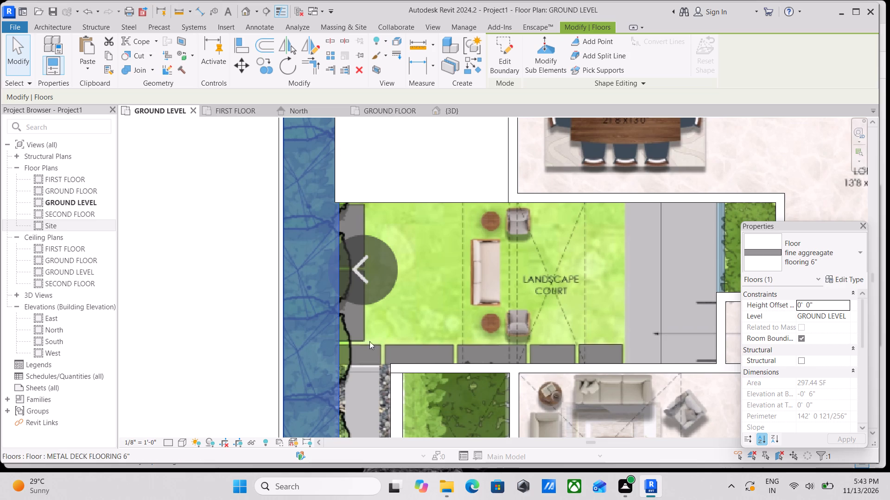
{"action": "middle_click_drag", "start_coordinate": [322, 343], "coordinate": [329, 327]}
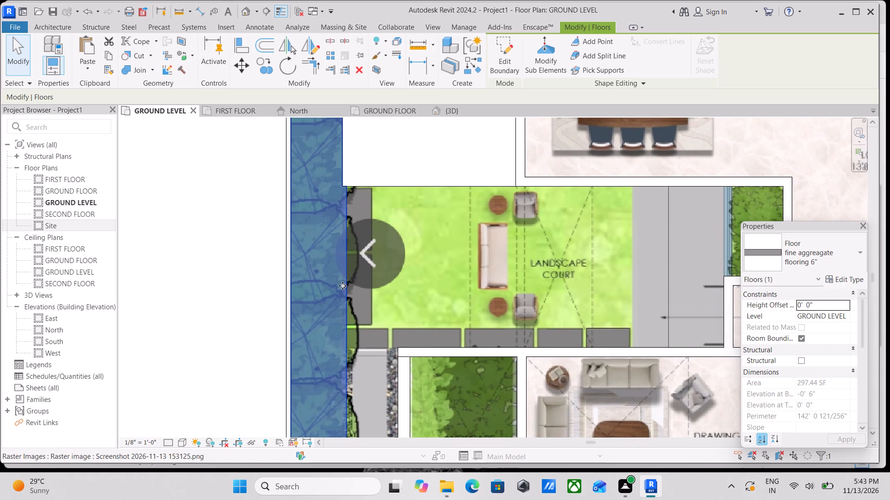
{"action": "left_click", "coordinate": [510, 56]}
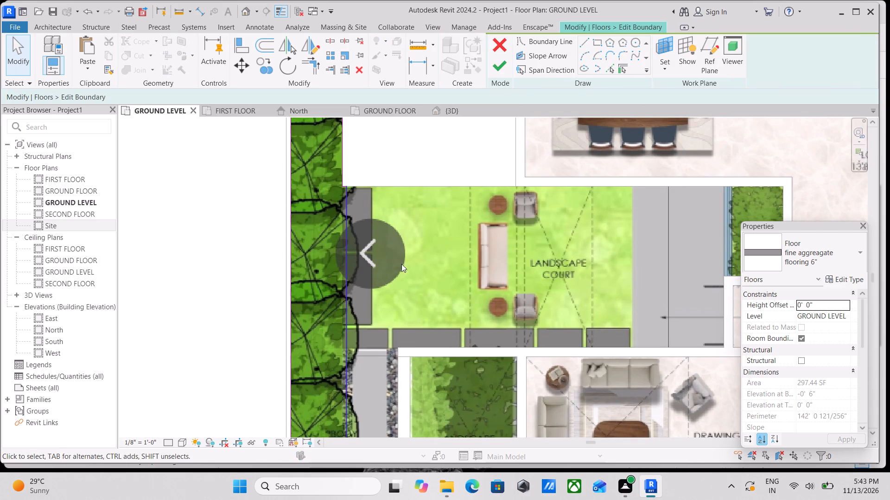
{"action": "key", "text": "Escape"}
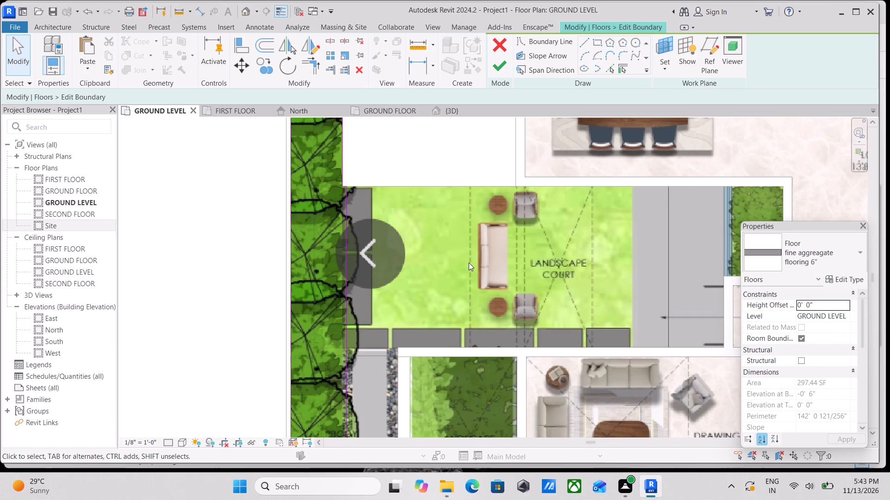
{"action": "left_click", "coordinate": [350, 281]}
{"action": "right_click", "coordinate": [350, 281]}
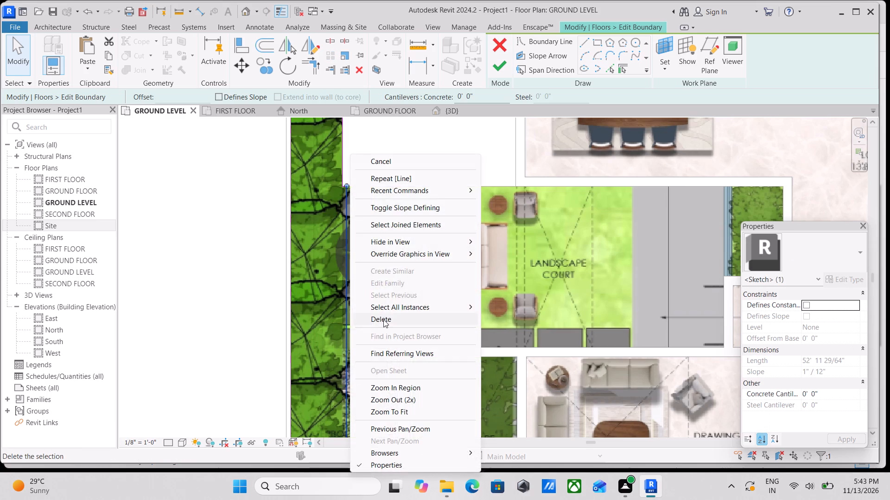
{"action": "left_click", "coordinate": [383, 319]}
Draw a vertical boundary line from the open endpoint at the metal deck floor's lower corner down to the strip's bottom edge.
{"action": "scroll", "coordinate": [353, 246], "scroll_direction": "up", "scroll_amount": 1}
{"action": "middle_click_drag", "start_coordinate": [353, 246], "coordinate": [372, 338]}
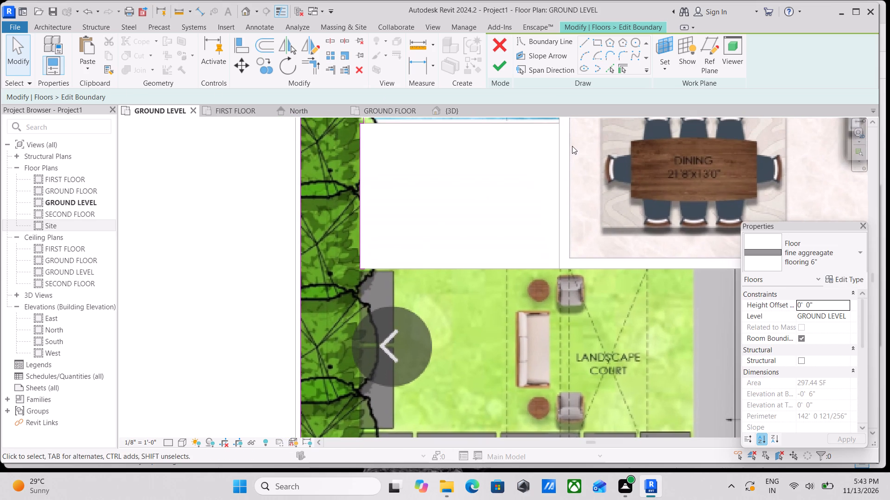
{"action": "left_click", "coordinate": [583, 44]}
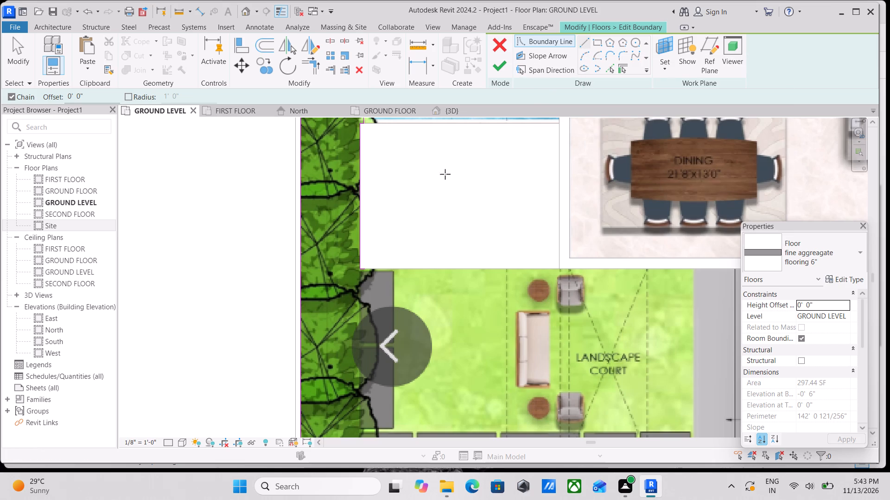
{"action": "scroll", "coordinate": [362, 264], "scroll_direction": "up", "scroll_amount": 7}
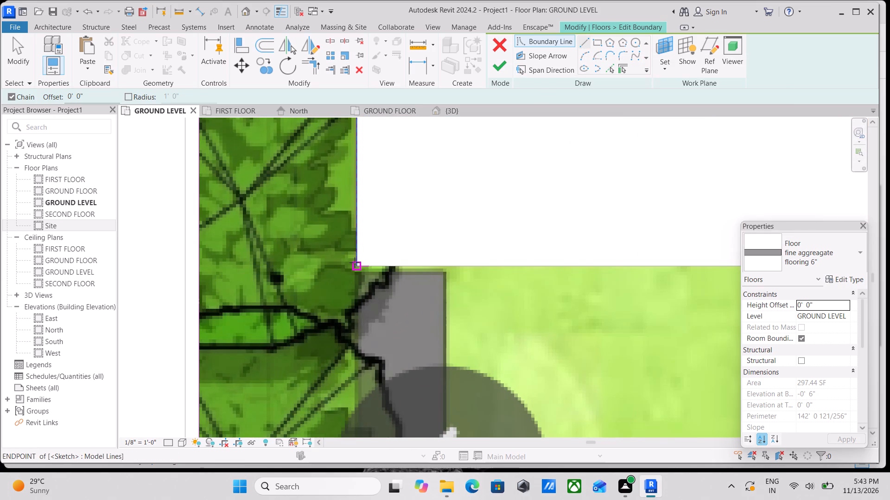
{"action": "left_click", "coordinate": [355, 262]}
{"action": "scroll", "coordinate": [358, 298], "scroll_direction": "down", "scroll_amount": 1}
{"action": "middle_click_drag", "start_coordinate": [358, 298], "coordinate": [356, 100]}
{"action": "scroll", "coordinate": [359, 254], "scroll_direction": "down", "scroll_amount": 2}
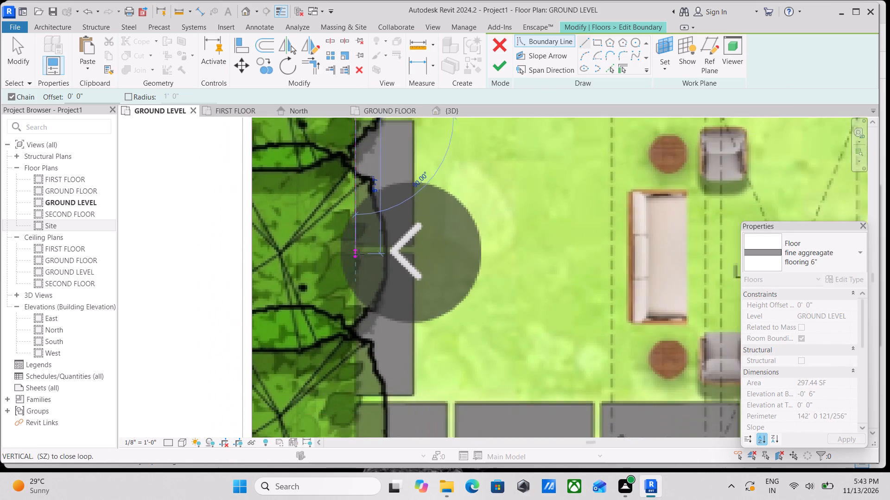
{"action": "middle_click_drag", "start_coordinate": [357, 253], "coordinate": [368, 130]}
{"action": "scroll", "coordinate": [364, 284], "scroll_direction": "down", "scroll_amount": 2}
{"action": "middle_click_drag", "start_coordinate": [364, 284], "coordinate": [359, 184]}
{"action": "scroll", "coordinate": [363, 215], "scroll_direction": "down", "scroll_amount": 3}
{"action": "middle_click_drag", "start_coordinate": [363, 215], "coordinate": [376, 118]}
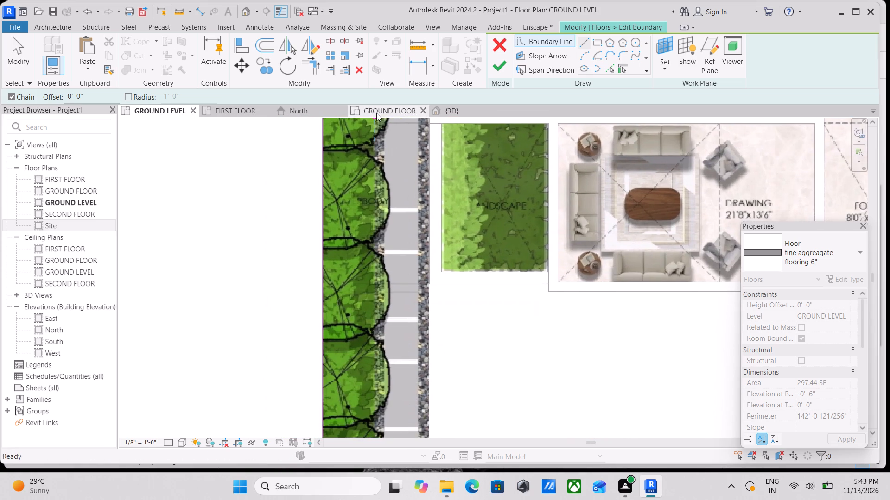
{"action": "scroll", "coordinate": [387, 227], "scroll_direction": "down", "scroll_amount": 1}
{"action": "middle_click_drag", "start_coordinate": [387, 227], "coordinate": [362, 123]}
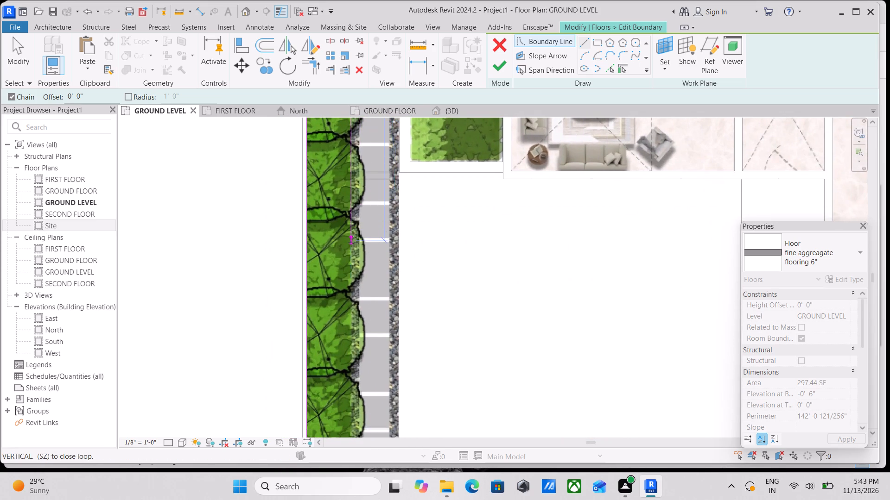
{"action": "scroll", "coordinate": [352, 243], "scroll_direction": "down", "scroll_amount": 2}
{"action": "middle_click_drag", "start_coordinate": [352, 243], "coordinate": [343, 113]}
{"action": "scroll", "coordinate": [340, 251], "scroll_direction": "up", "scroll_amount": 3}
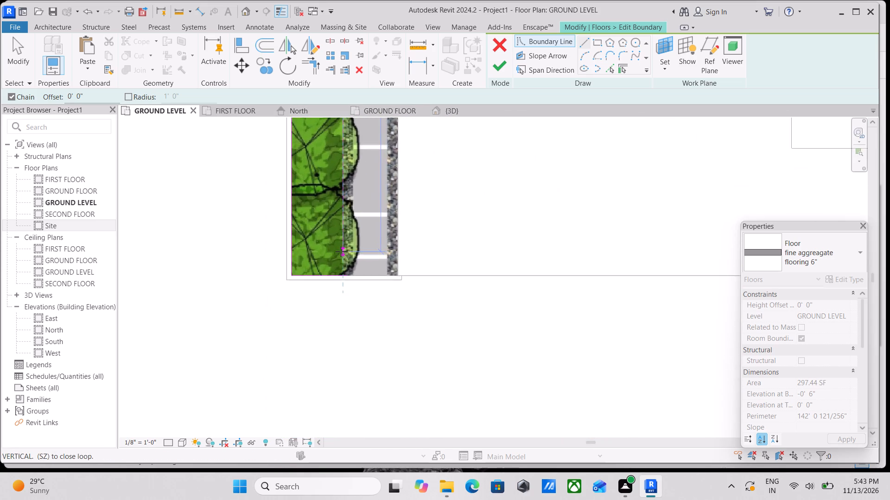
{"action": "scroll", "coordinate": [341, 251], "scroll_direction": "up", "scroll_amount": 8}
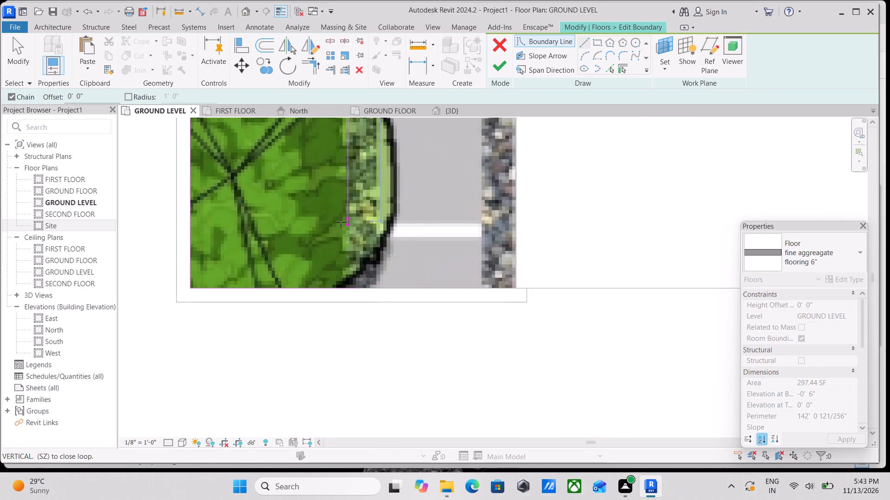
{"action": "left_click", "coordinate": [350, 288]}
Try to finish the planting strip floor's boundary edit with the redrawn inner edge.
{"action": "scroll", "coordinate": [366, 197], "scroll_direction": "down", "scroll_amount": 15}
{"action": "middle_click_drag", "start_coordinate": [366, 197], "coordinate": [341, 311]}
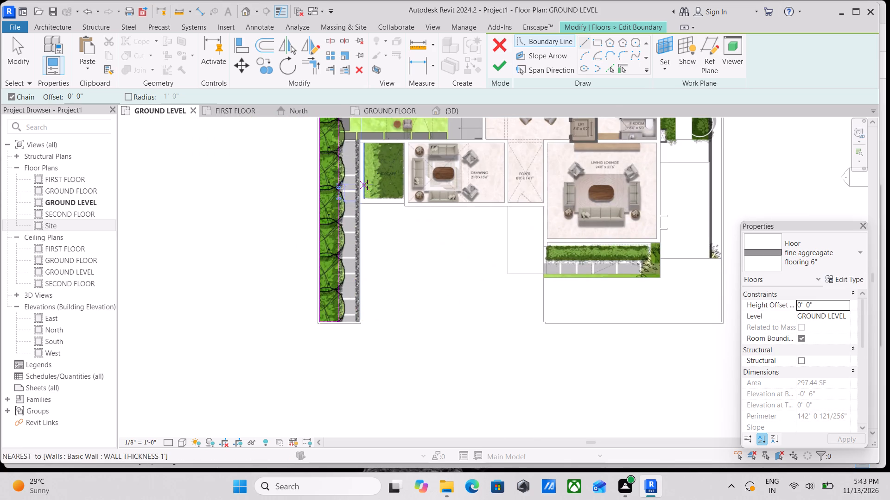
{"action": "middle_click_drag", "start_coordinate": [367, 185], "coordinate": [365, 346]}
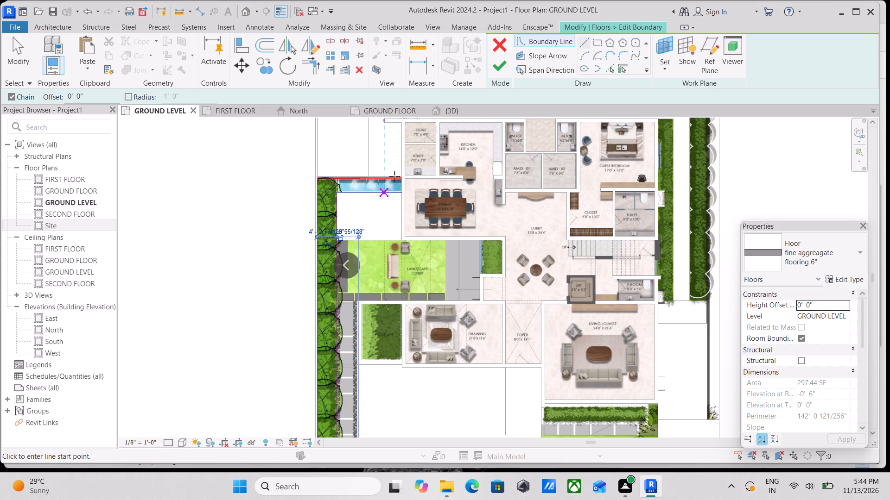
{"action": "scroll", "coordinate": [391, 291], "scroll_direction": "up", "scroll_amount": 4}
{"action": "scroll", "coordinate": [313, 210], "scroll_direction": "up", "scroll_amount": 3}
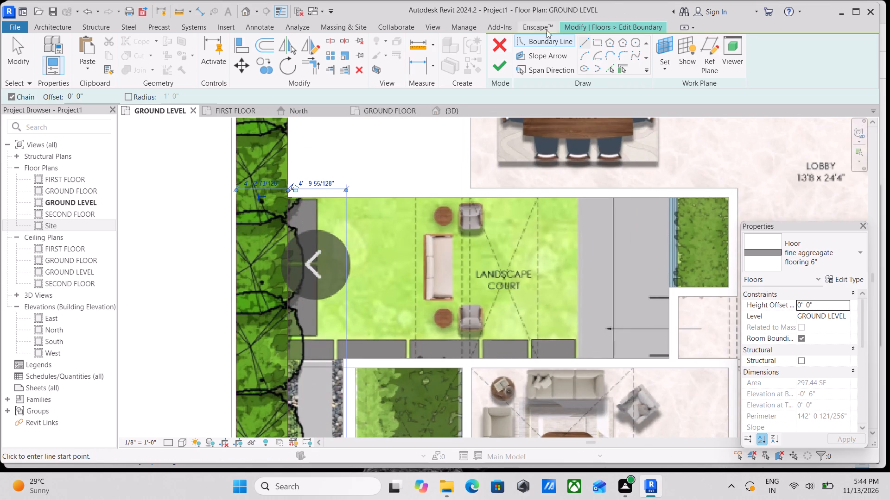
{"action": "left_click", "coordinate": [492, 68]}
Examine the inner boundary line along the whole strip for intersecting lines, and return to the boundary sketch.
{"action": "scroll", "coordinate": [403, 260], "scroll_direction": "down", "scroll_amount": 2}
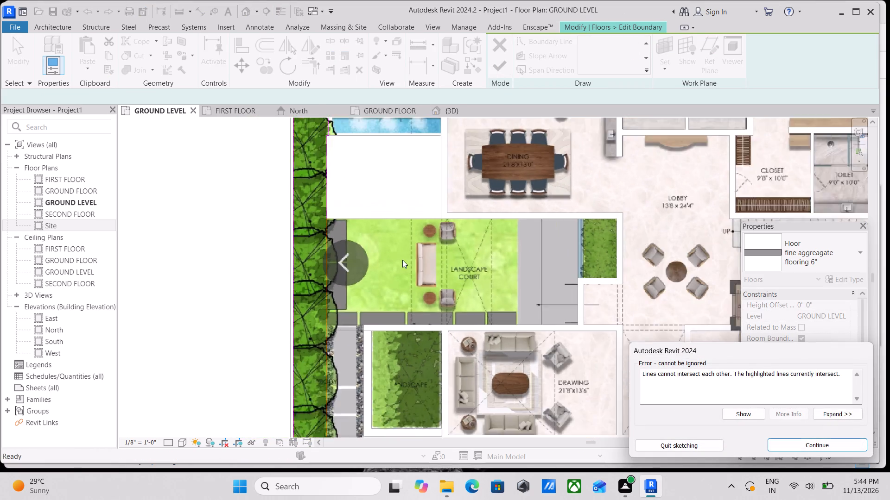
{"action": "scroll", "coordinate": [402, 260], "scroll_direction": "down", "scroll_amount": 2}
{"action": "middle_click_drag", "start_coordinate": [399, 251], "coordinate": [375, 105]}
{"action": "scroll", "coordinate": [362, 287], "scroll_direction": "down", "scroll_amount": 1}
{"action": "middle_click_drag", "start_coordinate": [362, 277], "coordinate": [392, 119]}
{"action": "scroll", "coordinate": [362, 248], "scroll_direction": "up", "scroll_amount": 1}
{"action": "middle_click_drag", "start_coordinate": [362, 248], "coordinate": [388, 420]}
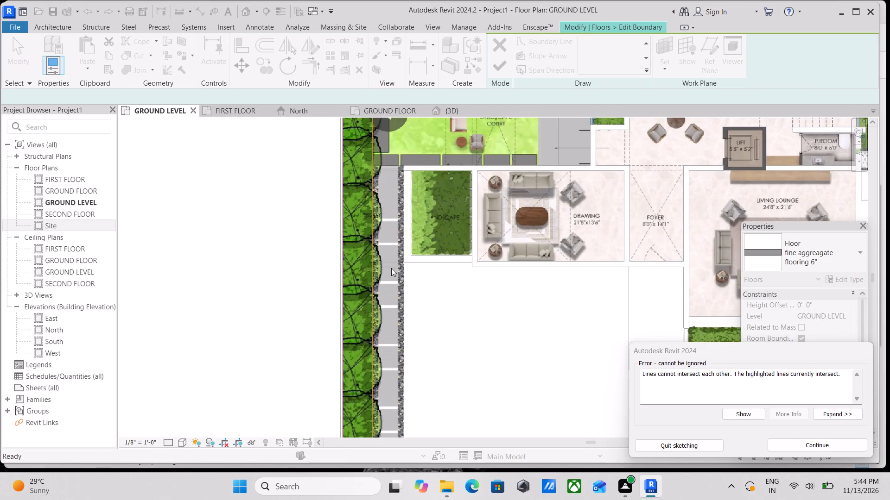
{"action": "middle_click_drag", "start_coordinate": [391, 266], "coordinate": [405, 432]}
{"action": "middle_click_drag", "start_coordinate": [410, 309], "coordinate": [411, 361]}
{"action": "scroll", "coordinate": [402, 284], "scroll_direction": "up", "scroll_amount": 3}
{"action": "middle_click_drag", "start_coordinate": [400, 264], "coordinate": [406, 360]}
{"action": "scroll", "coordinate": [406, 355], "scroll_direction": "up", "scroll_amount": 1}
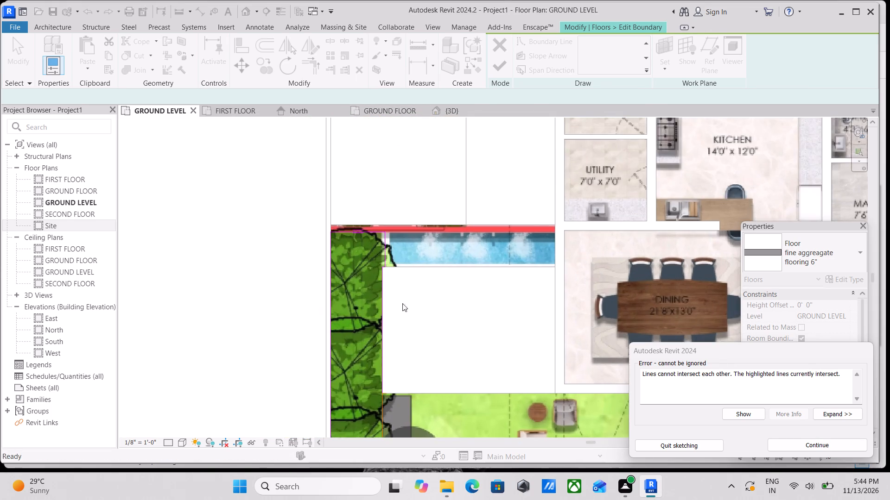
{"action": "scroll", "coordinate": [392, 241], "scroll_direction": "up", "scroll_amount": 7}
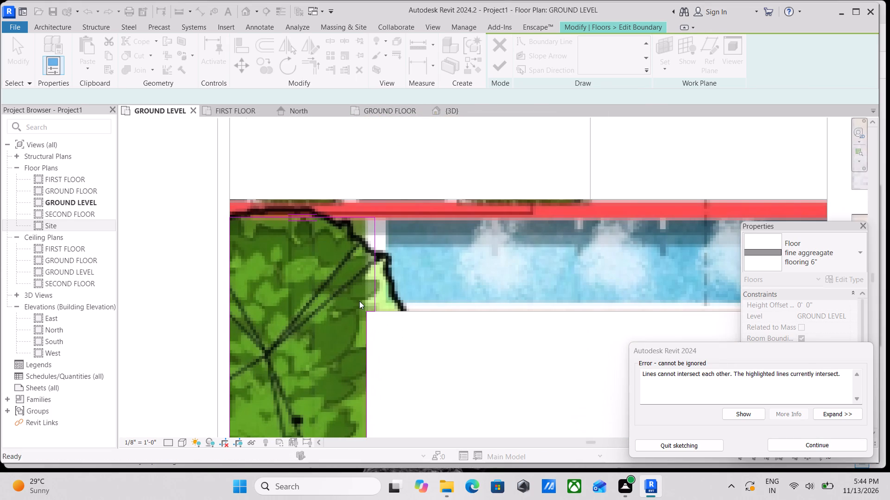
{"action": "scroll", "coordinate": [359, 301], "scroll_direction": "down", "scroll_amount": 2}
{"action": "left_click", "coordinate": [809, 443]}
{"action": "scroll", "coordinate": [600, 337], "scroll_direction": "down", "scroll_amount": 3}
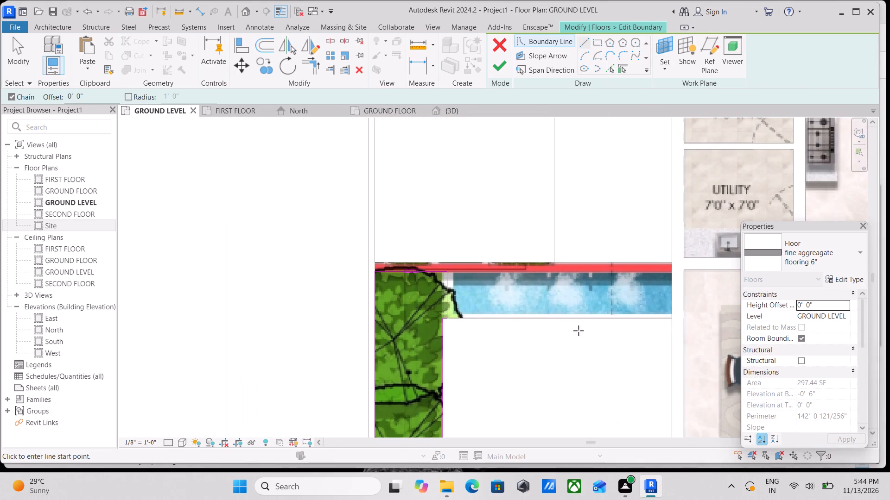
Delete the two vertical inner boundary segments of the planting strip, one beside the metal deck floor and one beside the pool.
{"action": "scroll", "coordinate": [502, 328], "scroll_direction": "down", "scroll_amount": 3}
{"action": "middle_click_drag", "start_coordinate": [501, 328], "coordinate": [517, 219]}
{"action": "middle_click_drag", "start_coordinate": [531, 295], "coordinate": [521, 280]}
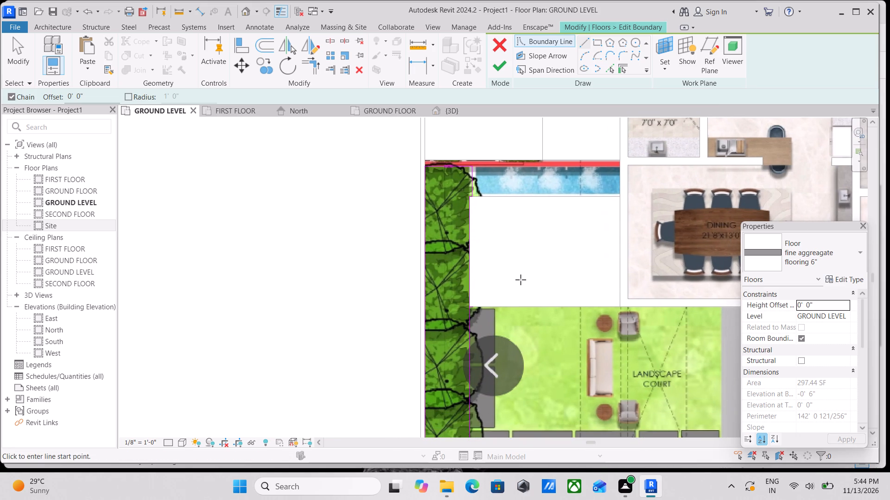
{"action": "key", "text": "Escape"}
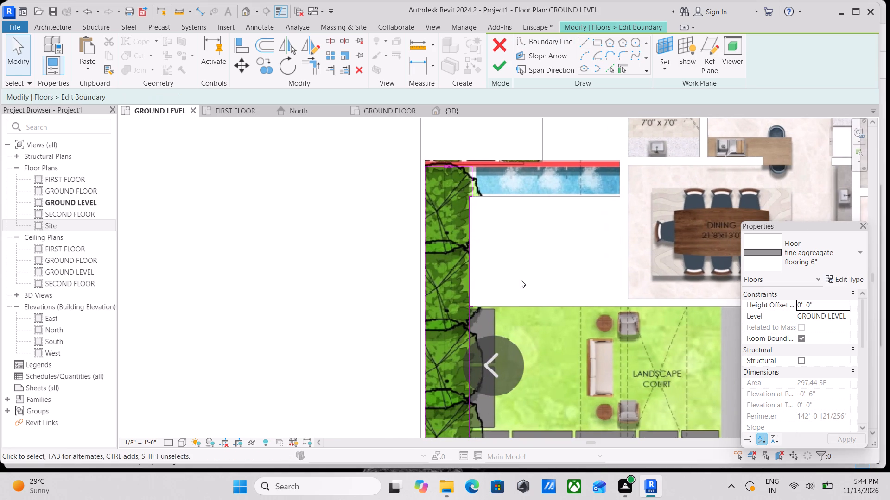
{"action": "left_click", "coordinate": [467, 320]}
{"action": "scroll", "coordinate": [467, 320], "scroll_direction": "down", "scroll_amount": 2}
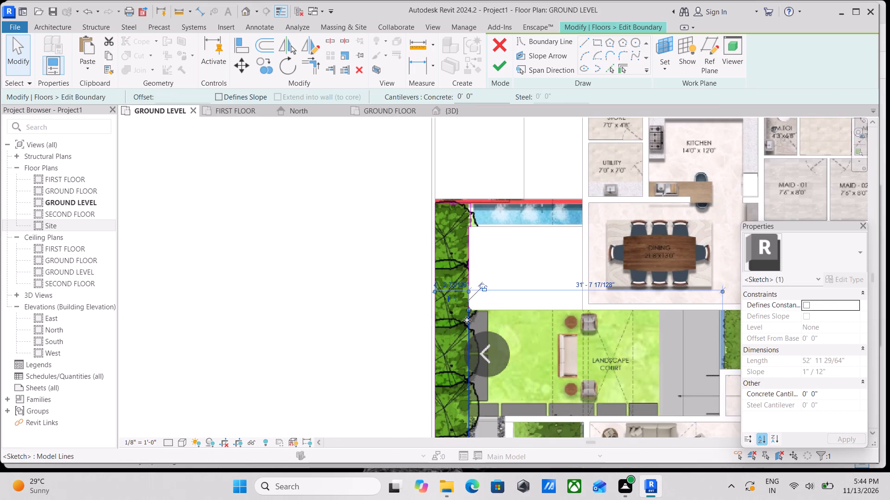
{"action": "scroll", "coordinate": [480, 257], "scroll_direction": "up", "scroll_amount": 3}
{"action": "left_click", "coordinate": [458, 274]}
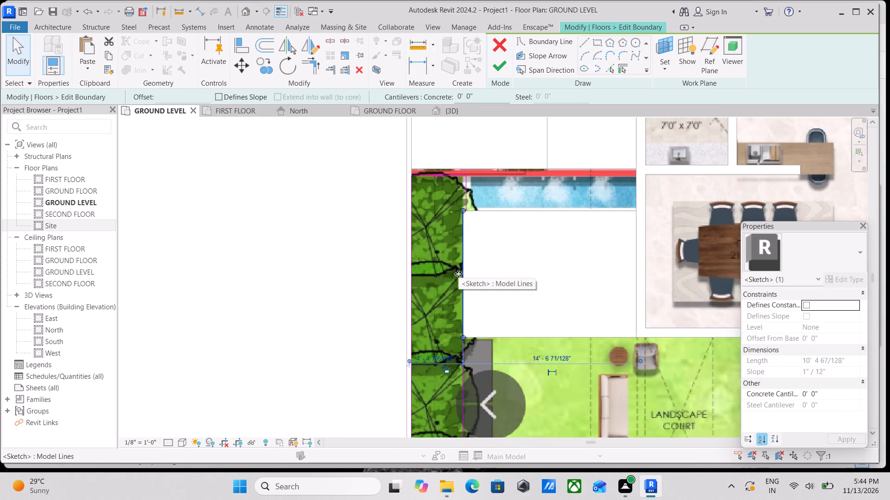
{"action": "right_click", "coordinate": [458, 274]}
{"action": "left_click", "coordinate": [501, 319]}
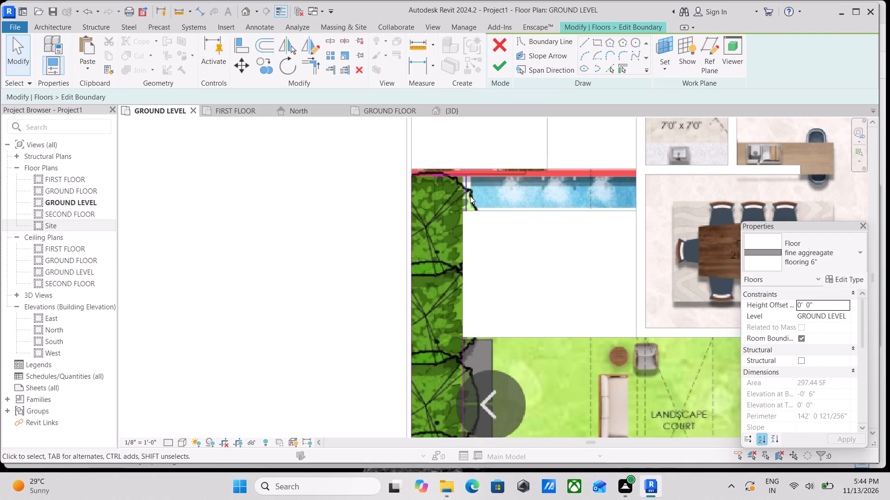
{"action": "left_click", "coordinate": [469, 194]}
{"action": "right_click", "coordinate": [469, 194]}
{"action": "left_click", "coordinate": [510, 322]}
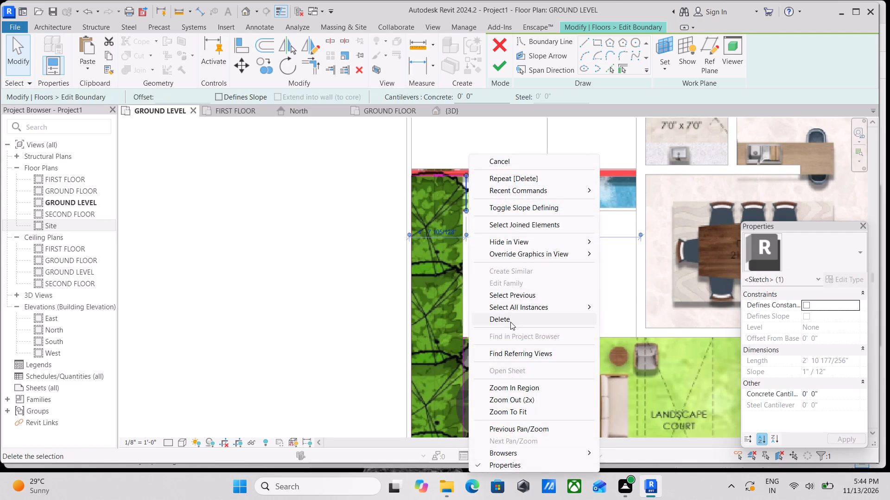
Examine the planting strip's remaining boundary along its length below the landscape court.
{"action": "scroll", "coordinate": [510, 322], "scroll_direction": "down", "scroll_amount": 2}
{"action": "middle_click_drag", "start_coordinate": [509, 321], "coordinate": [455, 204]}
{"action": "middle_click_drag", "start_coordinate": [465, 322], "coordinate": [472, 202]}
{"action": "scroll", "coordinate": [470, 363], "scroll_direction": "down", "scroll_amount": 2}
{"action": "middle_click_drag", "start_coordinate": [462, 351], "coordinate": [444, 261]}
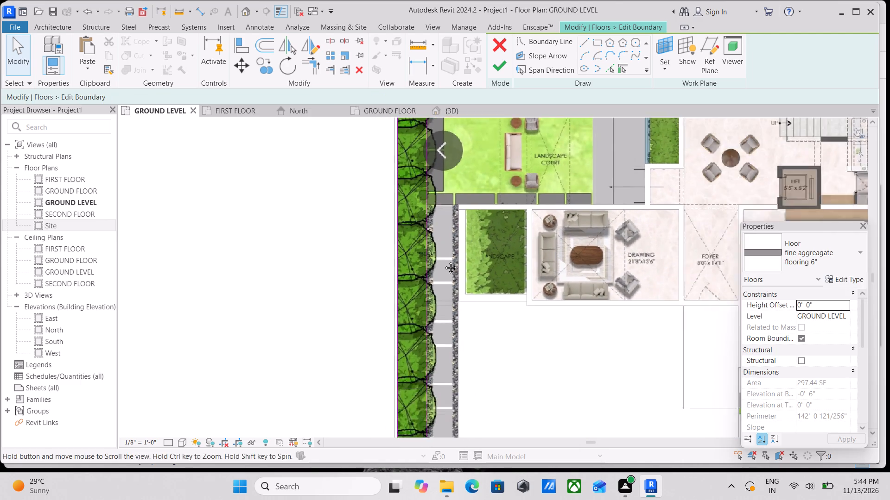
{"action": "middle_click_drag", "start_coordinate": [444, 261], "coordinate": [443, 246]}
{"action": "scroll", "coordinate": [421, 358], "scroll_direction": "down", "scroll_amount": 1}
{"action": "middle_click_drag", "start_coordinate": [421, 359], "coordinate": [419, 259]}
{"action": "middle_click_drag", "start_coordinate": [423, 281], "coordinate": [447, 450]}
{"action": "middle_click_drag", "start_coordinate": [428, 289], "coordinate": [451, 402]}
Delete the short horizontal boundary stub at the metal deck floor's lower corner beside the landscape court.
{"action": "scroll", "coordinate": [453, 297], "scroll_direction": "up", "scroll_amount": 9}
{"action": "middle_click_drag", "start_coordinate": [467, 297], "coordinate": [481, 425]}
{"action": "scroll", "coordinate": [515, 292], "scroll_direction": "up", "scroll_amount": 2}
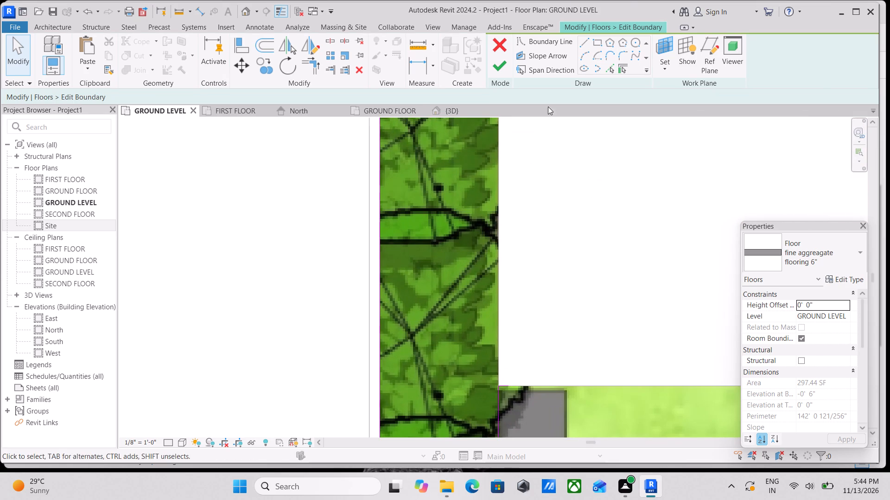
{"action": "left_click", "coordinate": [586, 39]}
{"action": "scroll", "coordinate": [482, 395], "scroll_direction": "up", "scroll_amount": 3}
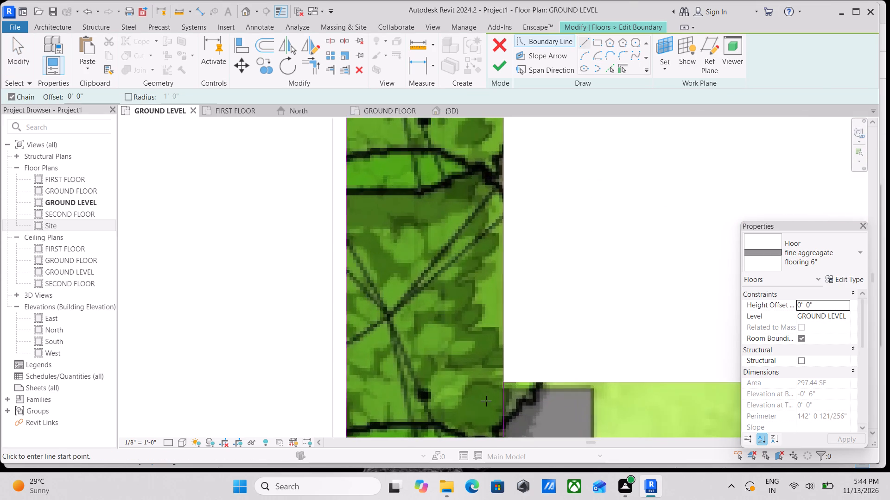
{"action": "scroll", "coordinate": [486, 401], "scroll_direction": "up", "scroll_amount": 12}
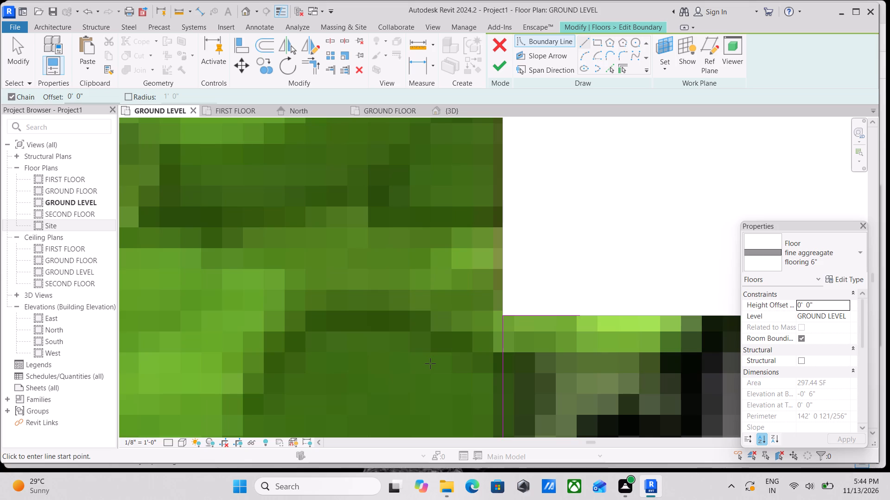
{"action": "key", "text": "Escape"}
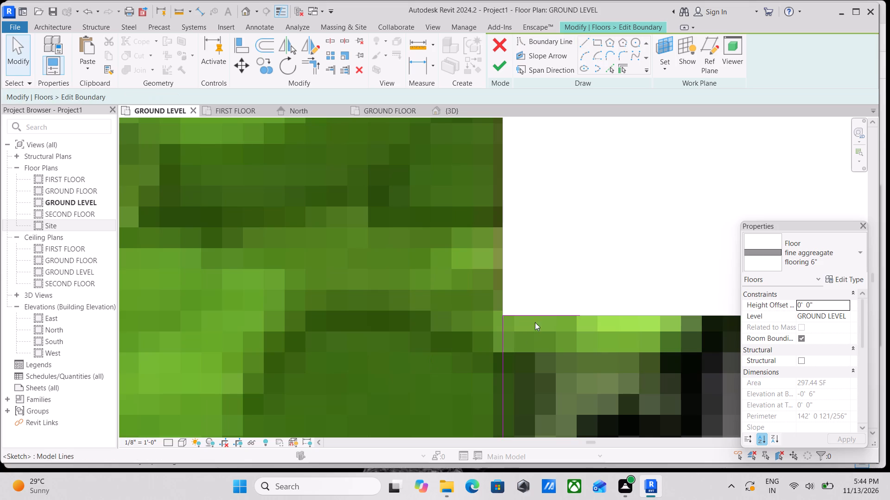
{"action": "left_click", "coordinate": [540, 312]}
{"action": "right_click", "coordinate": [540, 312]}
{"action": "left_click", "coordinate": [567, 319]}
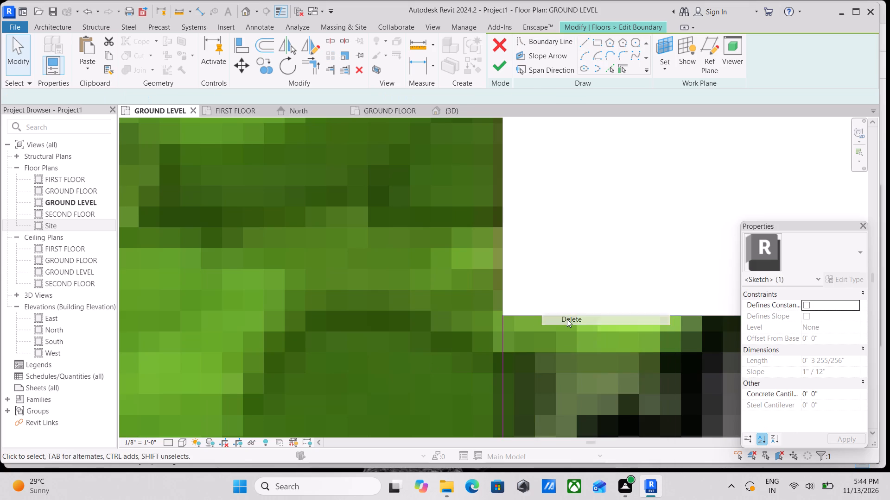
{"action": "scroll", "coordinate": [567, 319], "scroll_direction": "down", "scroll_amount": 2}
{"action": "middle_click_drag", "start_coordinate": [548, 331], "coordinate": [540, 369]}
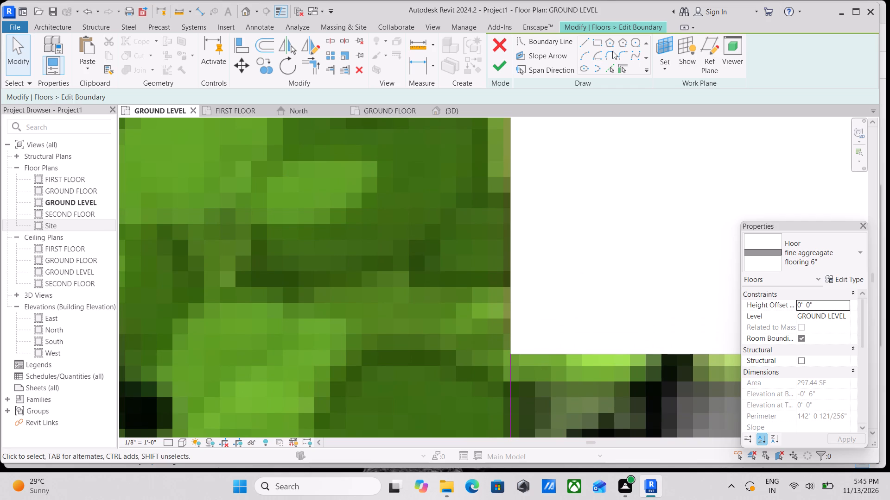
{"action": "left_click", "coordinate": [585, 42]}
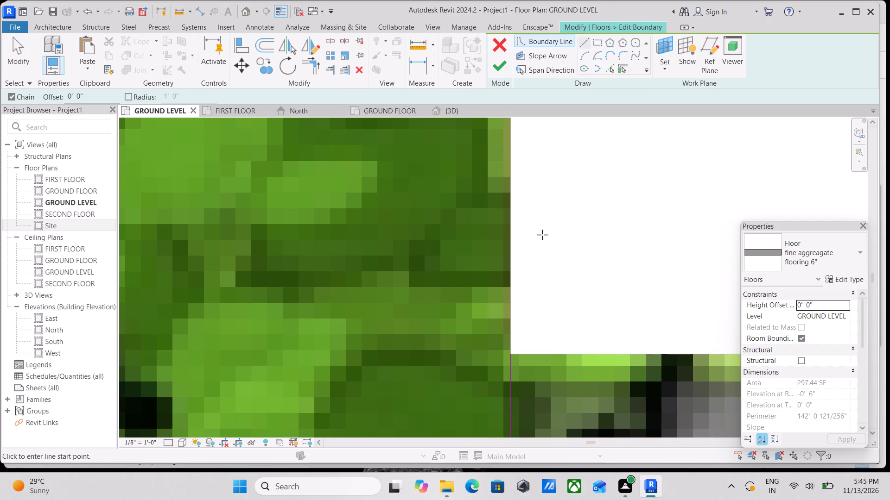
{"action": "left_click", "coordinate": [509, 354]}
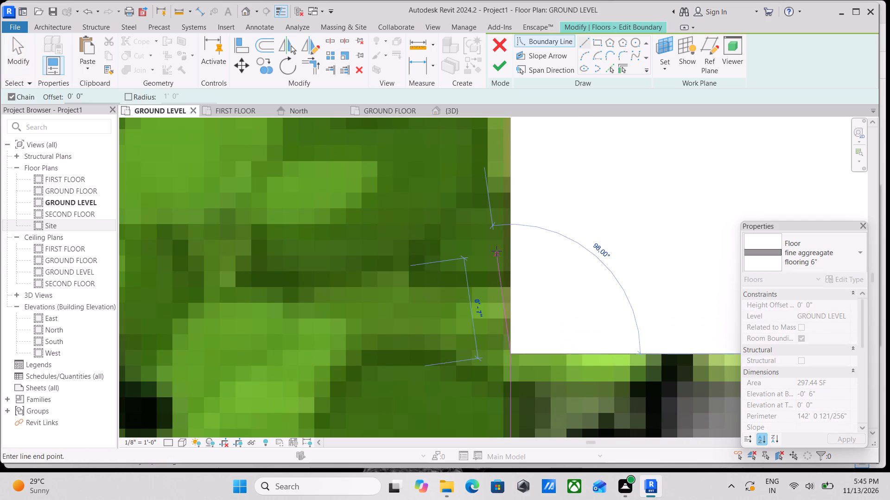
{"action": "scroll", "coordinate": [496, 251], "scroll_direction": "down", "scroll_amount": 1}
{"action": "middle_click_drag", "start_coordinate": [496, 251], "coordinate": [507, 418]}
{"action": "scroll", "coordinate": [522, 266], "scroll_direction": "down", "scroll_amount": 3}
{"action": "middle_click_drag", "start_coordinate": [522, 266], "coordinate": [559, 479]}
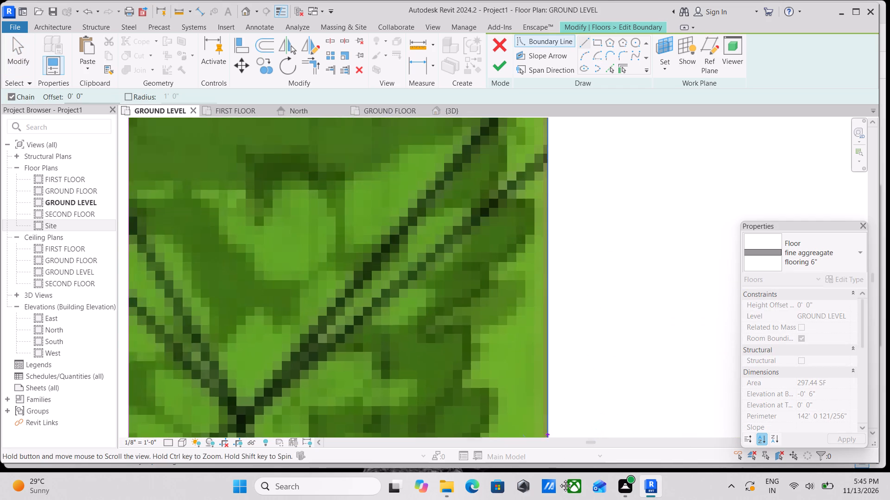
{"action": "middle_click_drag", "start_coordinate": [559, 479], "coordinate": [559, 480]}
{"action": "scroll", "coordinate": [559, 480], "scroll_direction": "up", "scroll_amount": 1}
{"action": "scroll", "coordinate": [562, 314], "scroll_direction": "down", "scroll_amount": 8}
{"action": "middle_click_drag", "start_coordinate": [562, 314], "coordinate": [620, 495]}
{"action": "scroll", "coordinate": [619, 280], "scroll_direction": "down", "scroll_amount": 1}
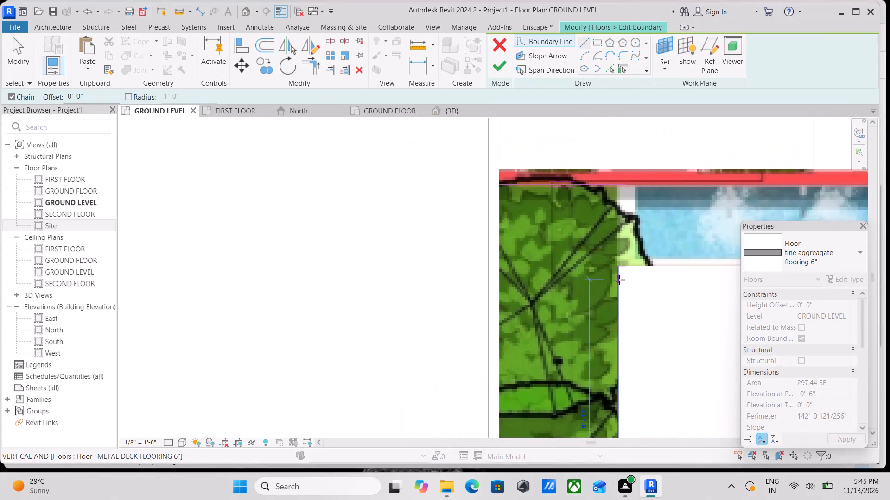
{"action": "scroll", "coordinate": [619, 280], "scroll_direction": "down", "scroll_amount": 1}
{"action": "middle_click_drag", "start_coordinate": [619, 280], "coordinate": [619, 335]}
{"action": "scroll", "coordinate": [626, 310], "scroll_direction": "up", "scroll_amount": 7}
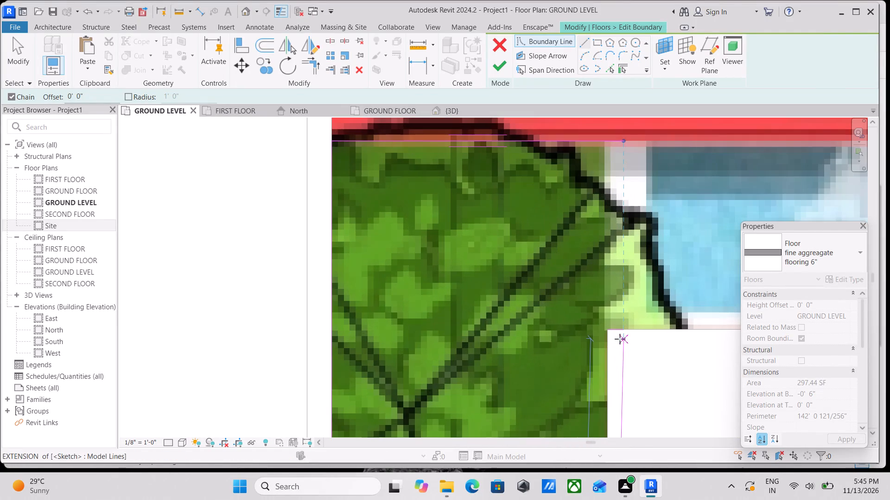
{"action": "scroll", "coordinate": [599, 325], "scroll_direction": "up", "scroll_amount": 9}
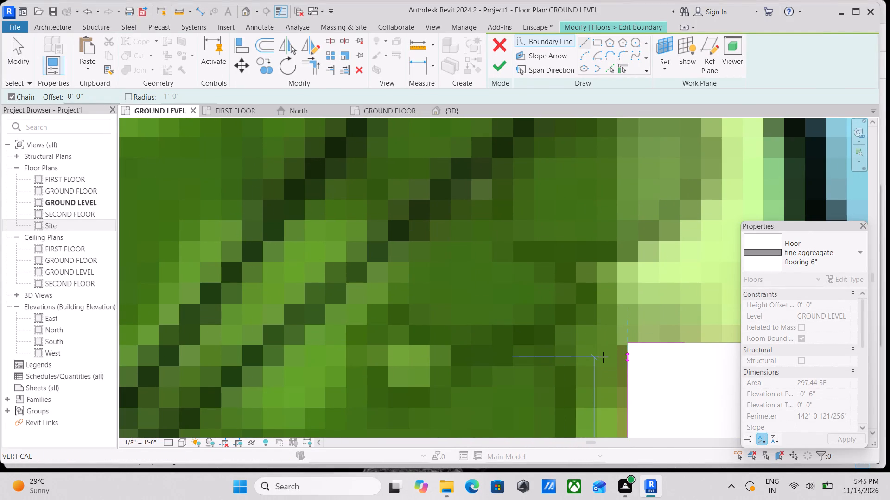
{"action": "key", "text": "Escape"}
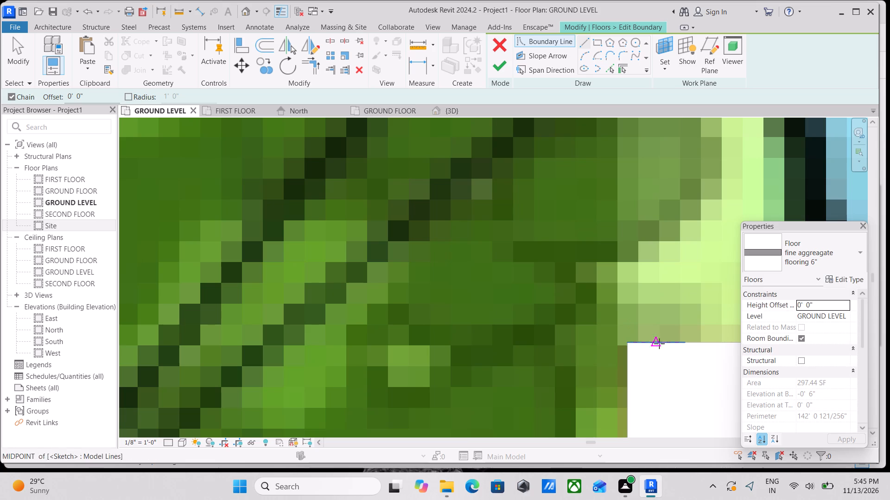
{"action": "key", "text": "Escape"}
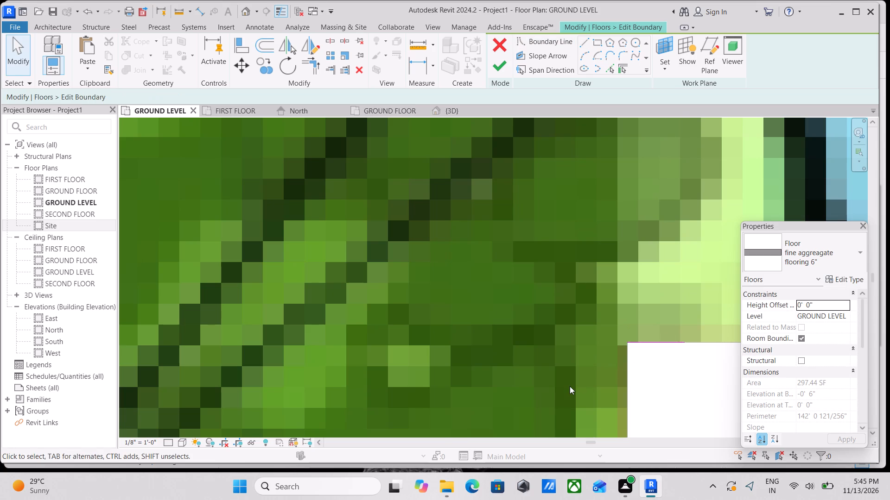
Delete the short horizontal boundary stub at the metal deck floor's upper corner below the pool.
{"action": "left_click", "coordinate": [673, 342]}
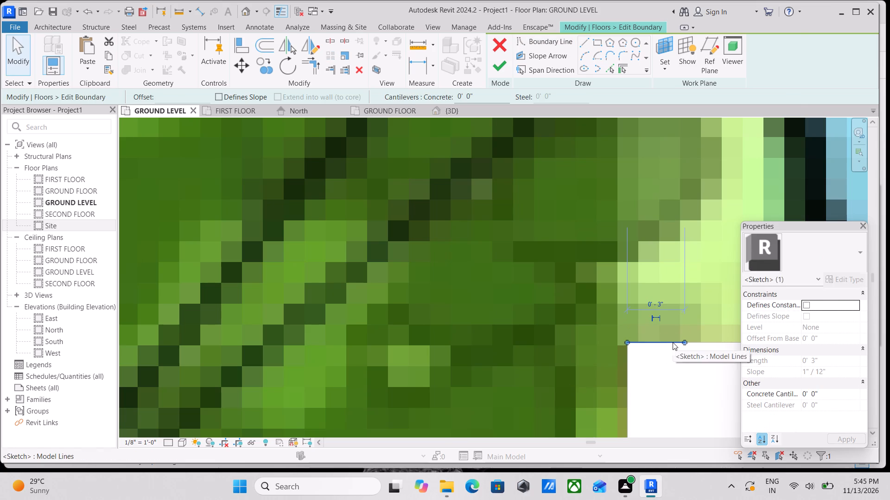
{"action": "right_click", "coordinate": [673, 342]}
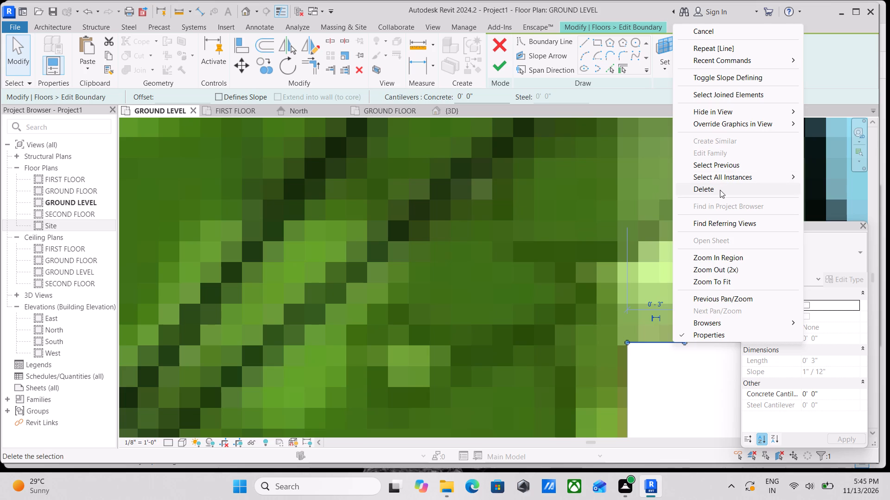
{"action": "left_click", "coordinate": [720, 190]}
Draw a vertical boundary line from the metal deck floor's lower corner up its edge to its upper corner.
{"action": "scroll", "coordinate": [638, 229], "scroll_direction": "down", "scroll_amount": 2}
{"action": "middle_click_drag", "start_coordinate": [636, 230], "coordinate": [336, 243]}
{"action": "scroll", "coordinate": [483, 297], "scroll_direction": "down", "scroll_amount": 4}
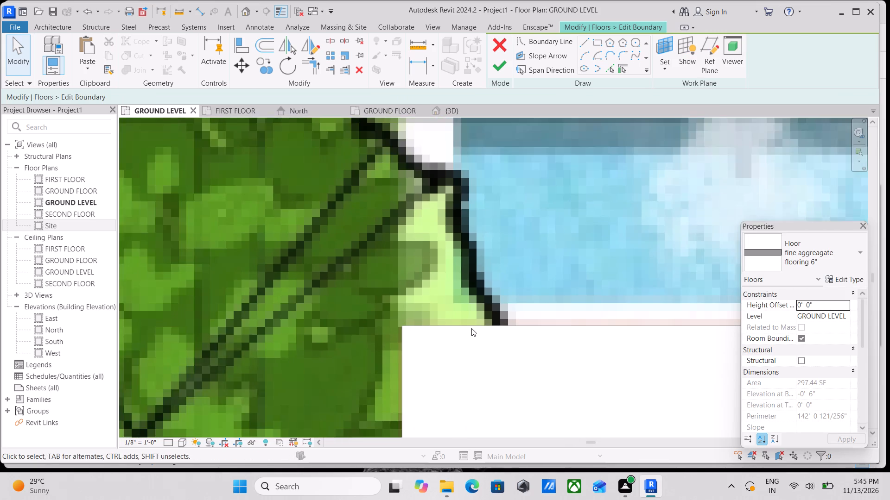
{"action": "scroll", "coordinate": [471, 328], "scroll_direction": "down", "scroll_amount": 6}
{"action": "middle_click_drag", "start_coordinate": [471, 328], "coordinate": [503, 156]}
{"action": "scroll", "coordinate": [508, 131], "scroll_direction": "down", "scroll_amount": 5}
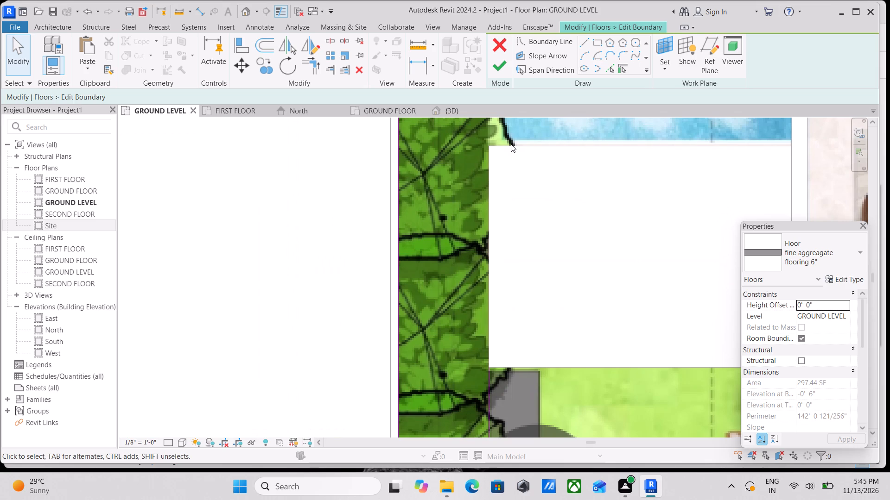
{"action": "scroll", "coordinate": [518, 174], "scroll_direction": "down", "scroll_amount": 5}
{"action": "middle_click_drag", "start_coordinate": [511, 164], "coordinate": [502, 150]}
{"action": "scroll", "coordinate": [505, 243], "scroll_direction": "up", "scroll_amount": 11}
{"action": "middle_click_drag", "start_coordinate": [502, 239], "coordinate": [502, 262]}
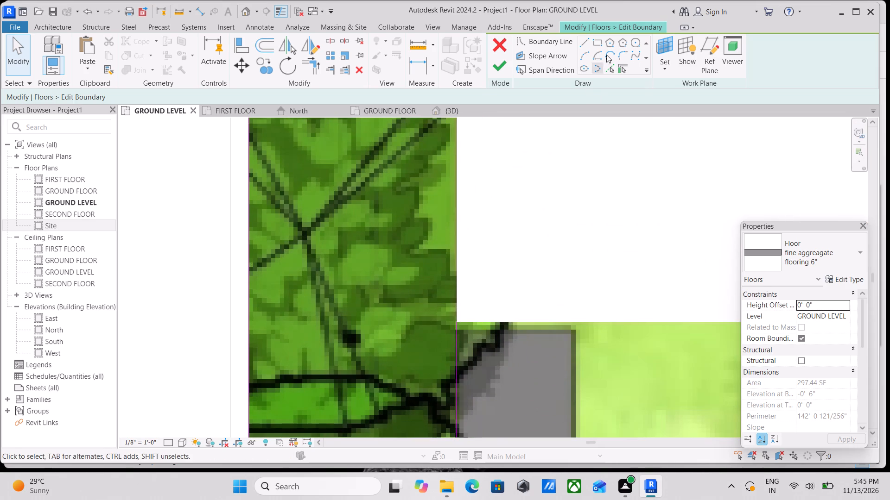
{"action": "left_click", "coordinate": [581, 43]}
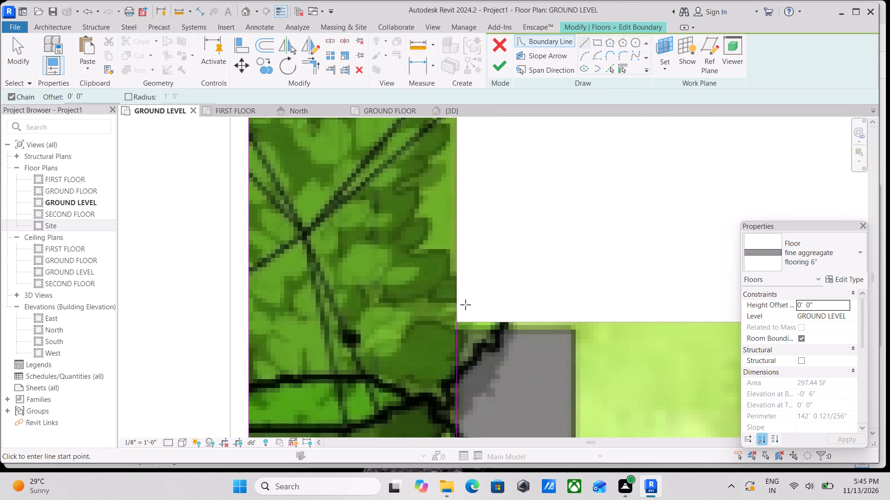
{"action": "left_click", "coordinate": [454, 321]}
{"action": "scroll", "coordinate": [450, 218], "scroll_direction": "down", "scroll_amount": 1}
{"action": "middle_click_drag", "start_coordinate": [450, 218], "coordinate": [483, 325]}
{"action": "scroll", "coordinate": [515, 175], "scroll_direction": "down", "scroll_amount": 2}
{"action": "middle_click_drag", "start_coordinate": [497, 178], "coordinate": [517, 272]}
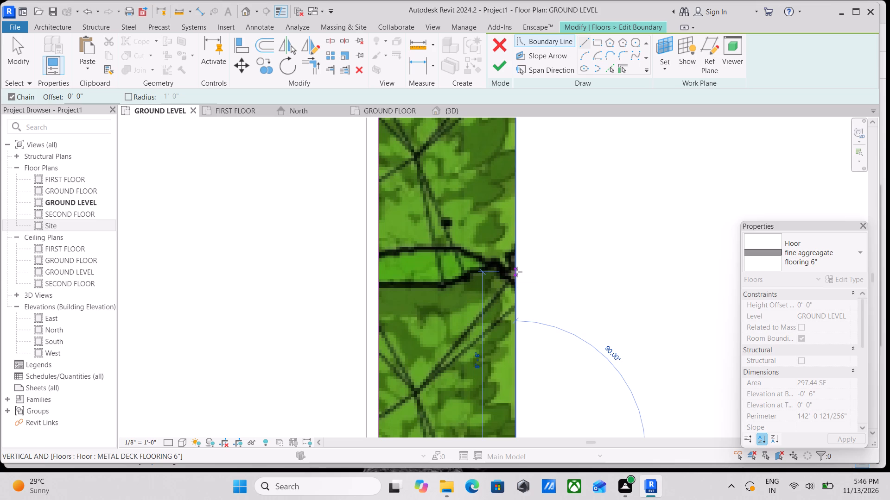
{"action": "scroll", "coordinate": [506, 207], "scroll_direction": "down", "scroll_amount": 3}
{"action": "middle_click_drag", "start_coordinate": [506, 207], "coordinate": [532, 299]}
{"action": "scroll", "coordinate": [548, 237], "scroll_direction": "up", "scroll_amount": 4}
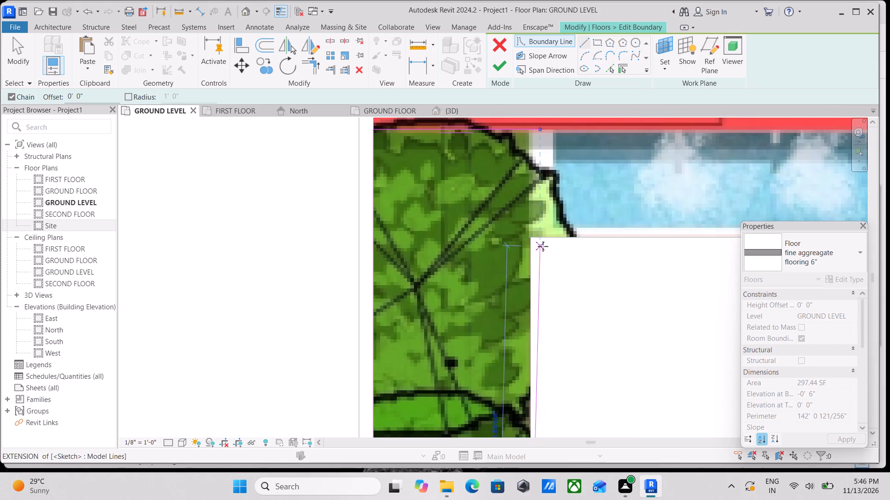
{"action": "scroll", "coordinate": [543, 246], "scroll_direction": "up", "scroll_amount": 8}
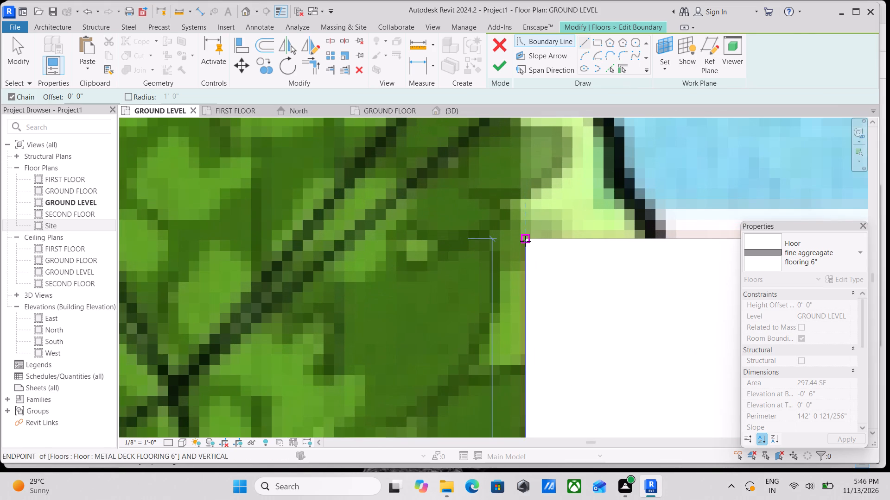
{"action": "left_click", "coordinate": [525, 241]}
Continue the vertical boundary line from the metal deck floor's upper corner up to the strip's top boundary line.
{"action": "scroll", "coordinate": [541, 238], "scroll_direction": "down", "scroll_amount": 3}
{"action": "middle_click_drag", "start_coordinate": [541, 238], "coordinate": [514, 273]}
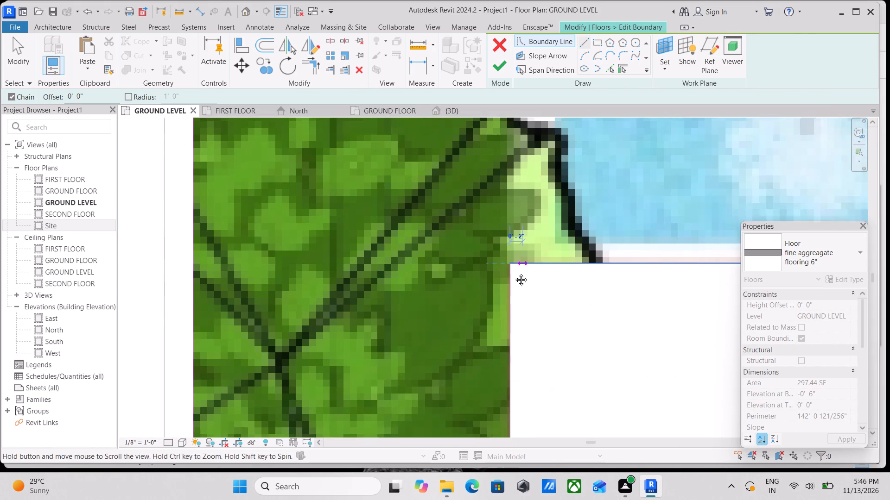
{"action": "middle_click_drag", "start_coordinate": [514, 273], "coordinate": [509, 281]}
{"action": "scroll", "coordinate": [520, 280], "scroll_direction": "down", "scroll_amount": 2}
{"action": "middle_click_drag", "start_coordinate": [520, 280], "coordinate": [522, 319]}
{"action": "middle_click_drag", "start_coordinate": [506, 240], "coordinate": [518, 300]}
{"action": "middle_click_drag", "start_coordinate": [505, 224], "coordinate": [538, 291]}
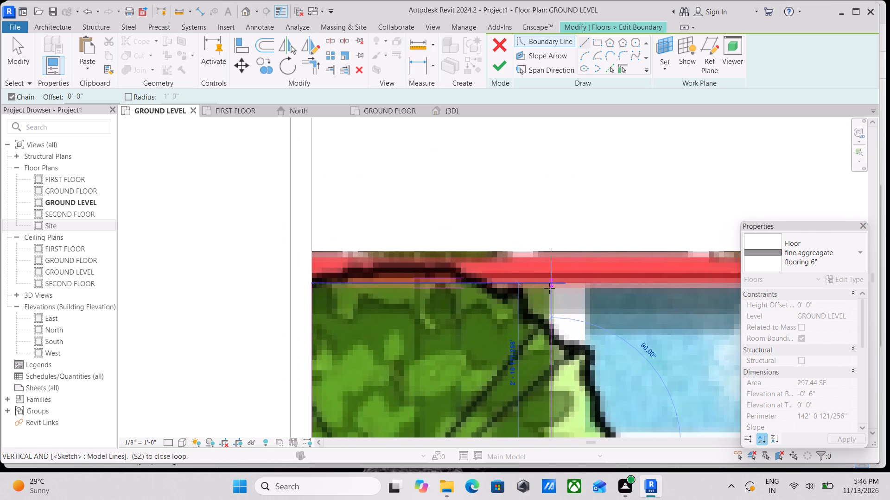
{"action": "left_click", "coordinate": [551, 283]}
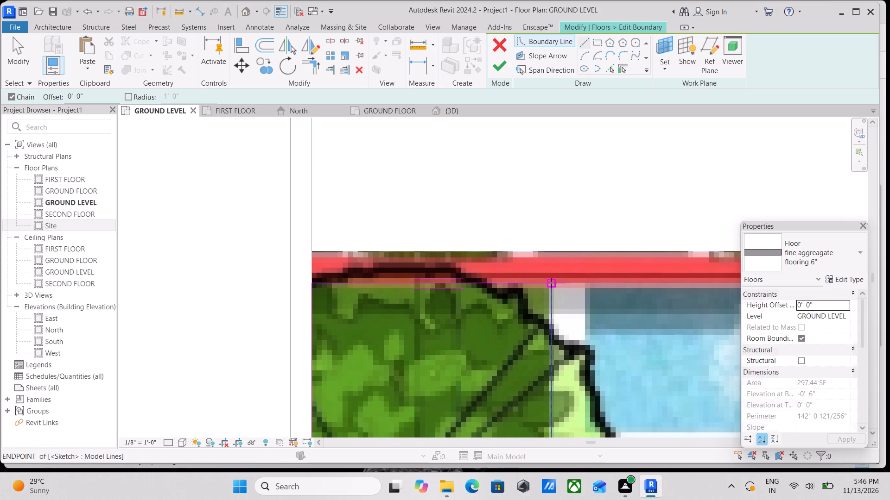
{"action": "key", "text": "Escape"}
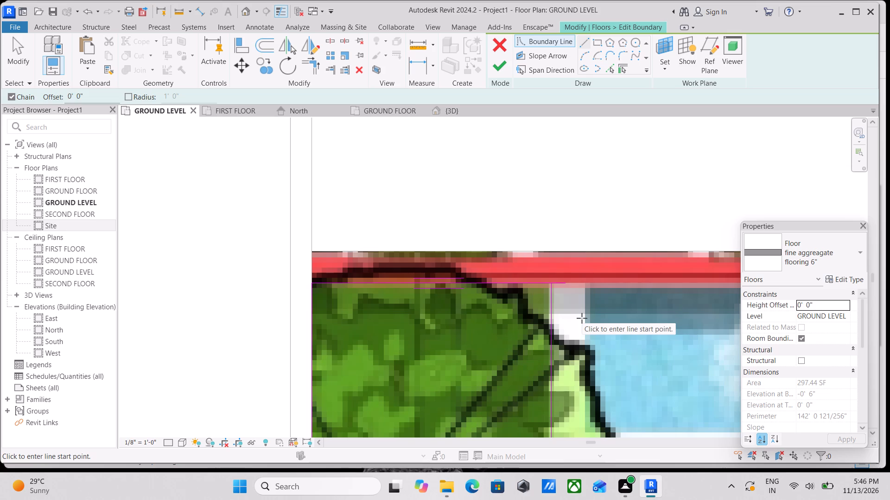
{"action": "key", "text": "Escape"}
Shorten the strip's top boundary line to end at the new vertical boundary line, making it about 4' 2 1/2" long.
{"action": "scroll", "coordinate": [581, 311], "scroll_direction": "up", "scroll_amount": 2}
{"action": "left_click", "coordinate": [549, 274]}
{"action": "scroll", "coordinate": [552, 269], "scroll_direction": "up", "scroll_amount": 5}
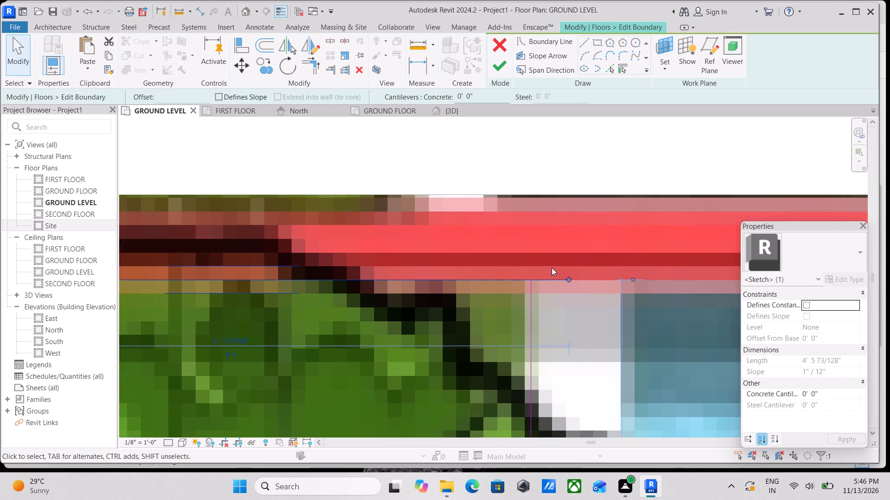
{"action": "scroll", "coordinate": [552, 268], "scroll_direction": "up", "scroll_amount": 3}
{"action": "left_click_drag", "start_coordinate": [574, 277], "coordinate": [524, 277]}
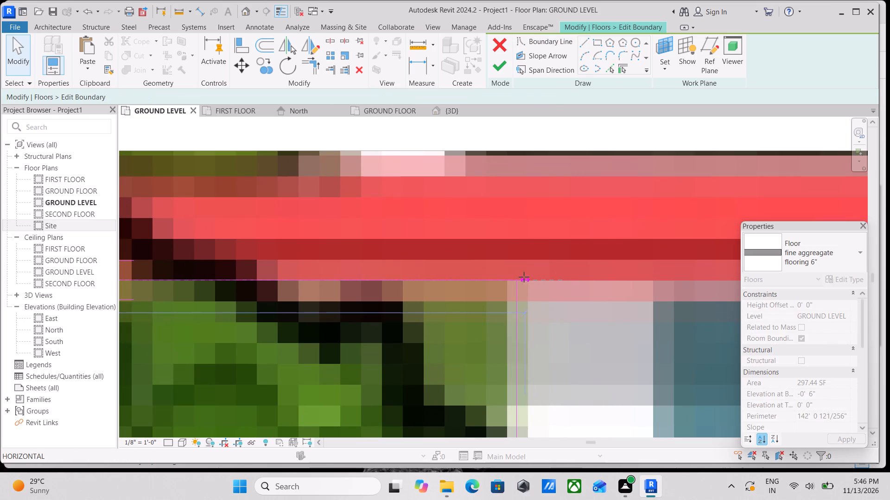
{"action": "left_click_drag", "start_coordinate": [524, 277], "coordinate": [514, 277]}
Examine the strip boundary and the plan around the landscape court, drawing room and lobby.
{"action": "scroll", "coordinate": [564, 298], "scroll_direction": "down", "scroll_amount": 9}
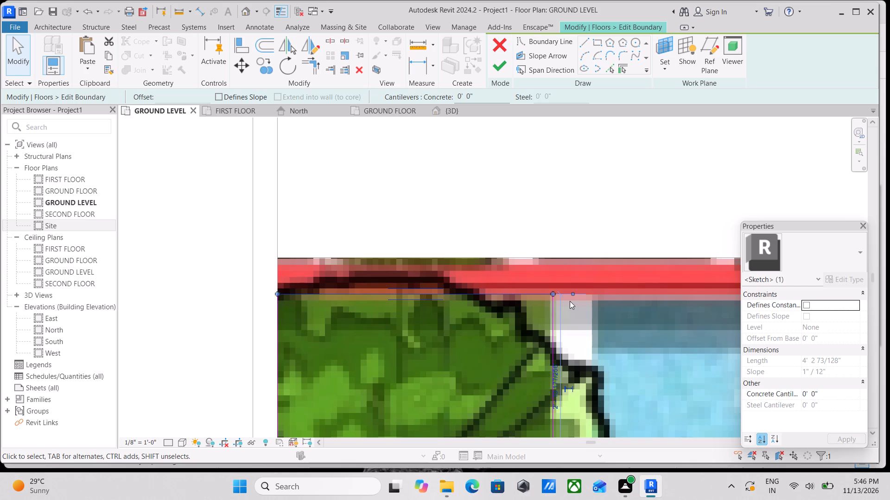
{"action": "scroll", "coordinate": [570, 301], "scroll_direction": "down", "scroll_amount": 10}
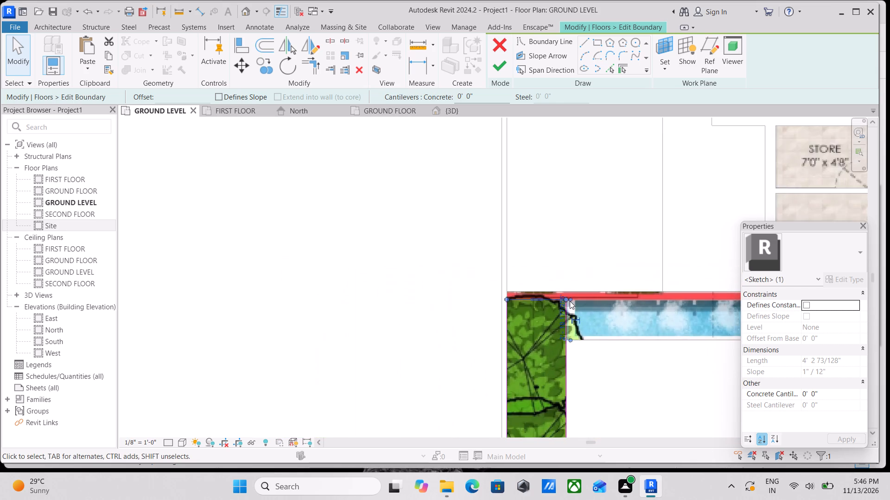
{"action": "scroll", "coordinate": [570, 301], "scroll_direction": "down", "scroll_amount": 2}
{"action": "middle_click_drag", "start_coordinate": [570, 301], "coordinate": [413, 169]}
{"action": "scroll", "coordinate": [469, 317], "scroll_direction": "down", "scroll_amount": 1}
{"action": "middle_click_drag", "start_coordinate": [440, 299], "coordinate": [402, 226]}
{"action": "scroll", "coordinate": [448, 322], "scroll_direction": "down", "scroll_amount": 3}
{"action": "middle_click_drag", "start_coordinate": [439, 316], "coordinate": [405, 235]}
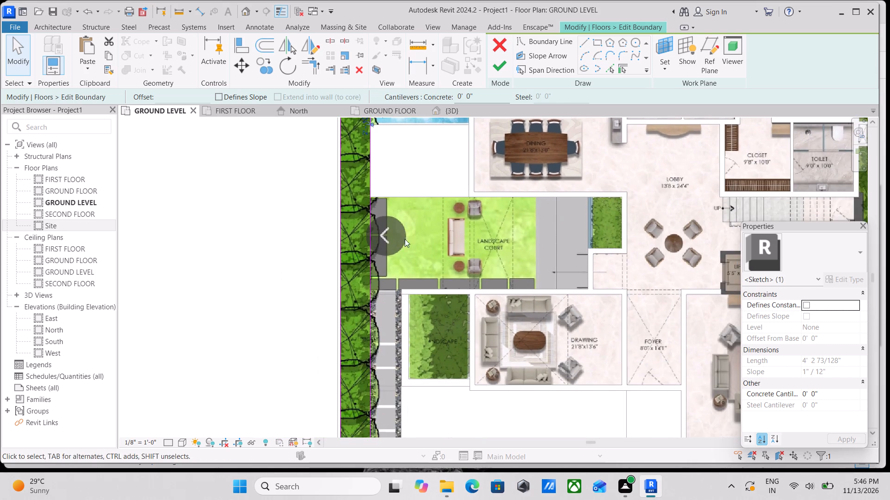
{"action": "scroll", "coordinate": [385, 327], "scroll_direction": "up", "scroll_amount": 3}
{"action": "scroll", "coordinate": [365, 281], "scroll_direction": "up", "scroll_amount": 8}
{"action": "scroll", "coordinate": [464, 286], "scroll_direction": "down", "scroll_amount": 2}
{"action": "middle_click_drag", "start_coordinate": [464, 286], "coordinate": [337, 293]}
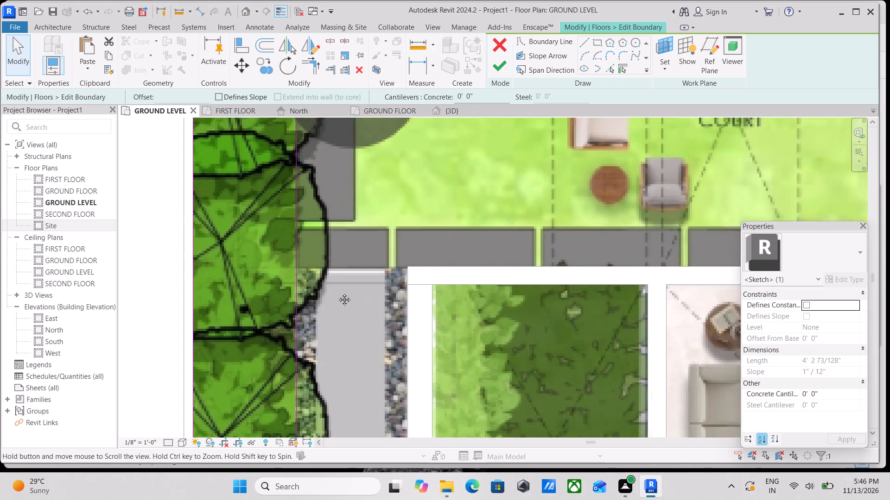
{"action": "middle_click_drag", "start_coordinate": [337, 293], "coordinate": [280, 294]}
{"action": "scroll", "coordinate": [396, 295], "scroll_direction": "down", "scroll_amount": 4}
{"action": "middle_click_drag", "start_coordinate": [398, 295], "coordinate": [280, 278]}
{"action": "scroll", "coordinate": [496, 241], "scroll_direction": "up", "scroll_amount": 7}
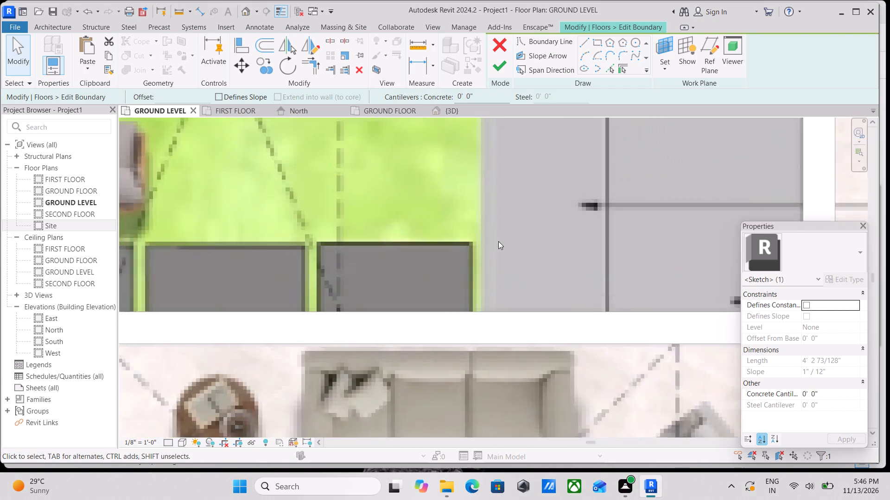
{"action": "scroll", "coordinate": [498, 241], "scroll_direction": "up", "scroll_amount": 2}
{"action": "scroll", "coordinate": [406, 256], "scroll_direction": "down", "scroll_amount": 4}
{"action": "scroll", "coordinate": [456, 261], "scroll_direction": "down", "scroll_amount": 12}
{"action": "middle_click_drag", "start_coordinate": [456, 261], "coordinate": [461, 291]}
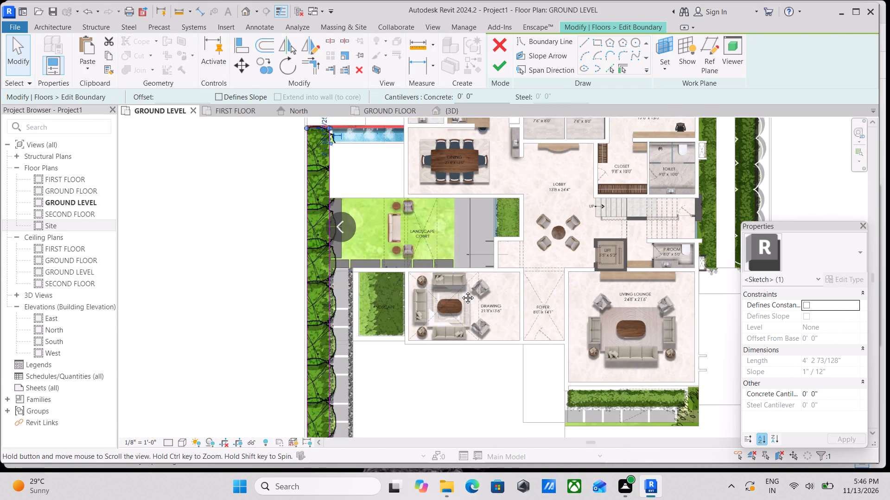
{"action": "middle_click_drag", "start_coordinate": [461, 291], "coordinate": [469, 331]}
{"action": "scroll", "coordinate": [554, 291], "scroll_direction": "up", "scroll_amount": 8}
{"action": "scroll", "coordinate": [504, 335], "scroll_direction": "up", "scroll_amount": 3}
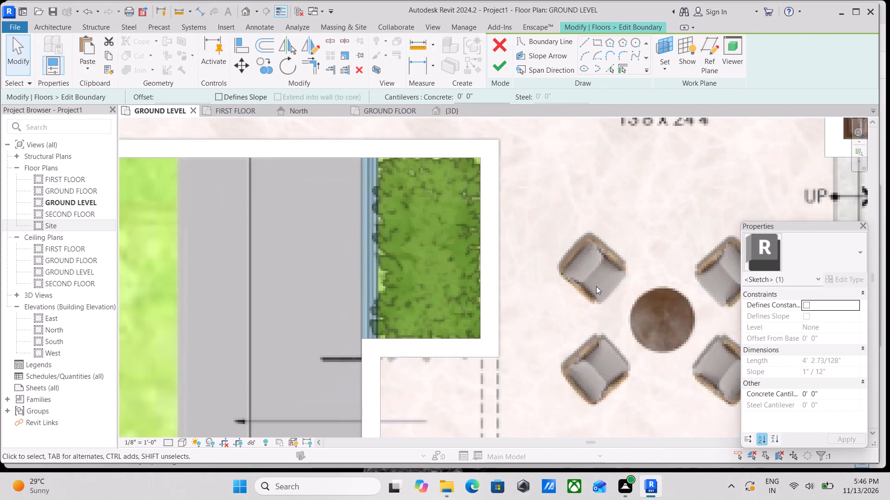
{"action": "middle_click_drag", "start_coordinate": [596, 286], "coordinate": [597, 341]}
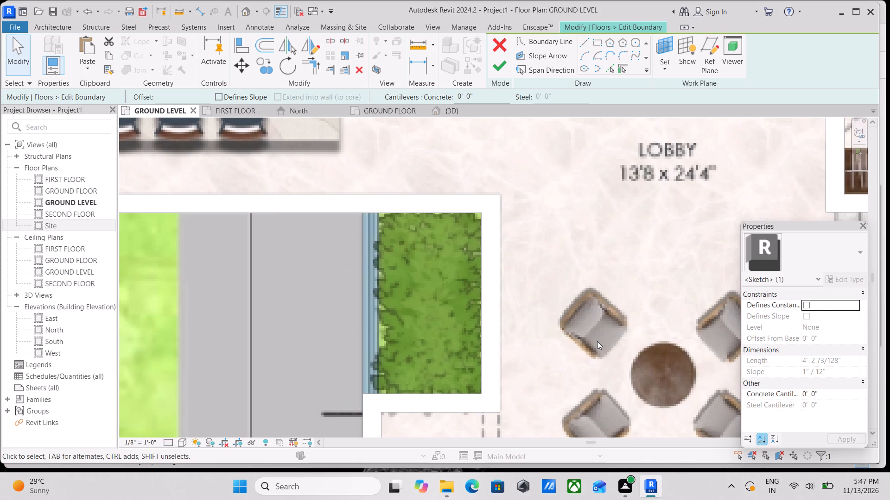
{"action": "scroll", "coordinate": [319, 227], "scroll_direction": "down", "scroll_amount": 9}
{"action": "middle_click_drag", "start_coordinate": [312, 262], "coordinate": [328, 261]}
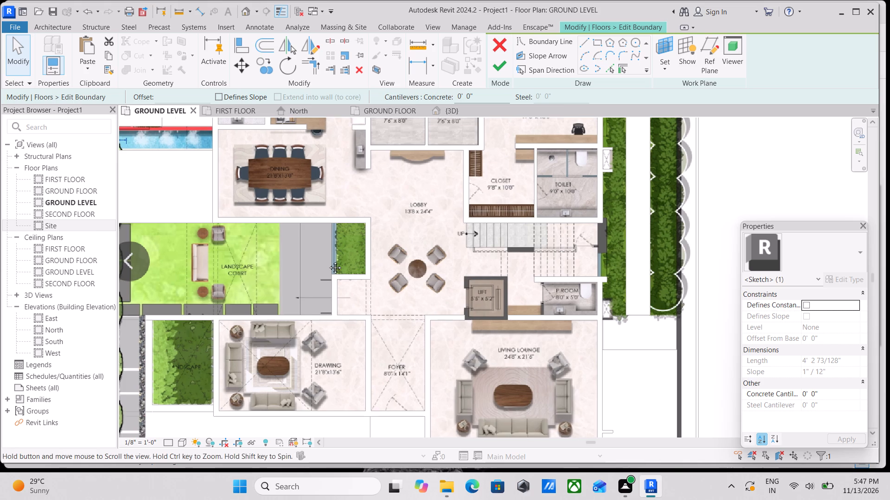
{"action": "middle_click_drag", "start_coordinate": [328, 261], "coordinate": [399, 271]}
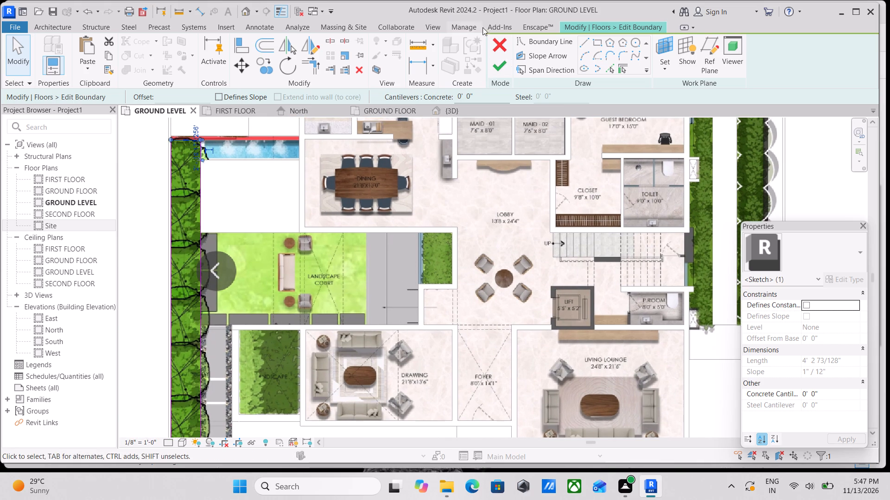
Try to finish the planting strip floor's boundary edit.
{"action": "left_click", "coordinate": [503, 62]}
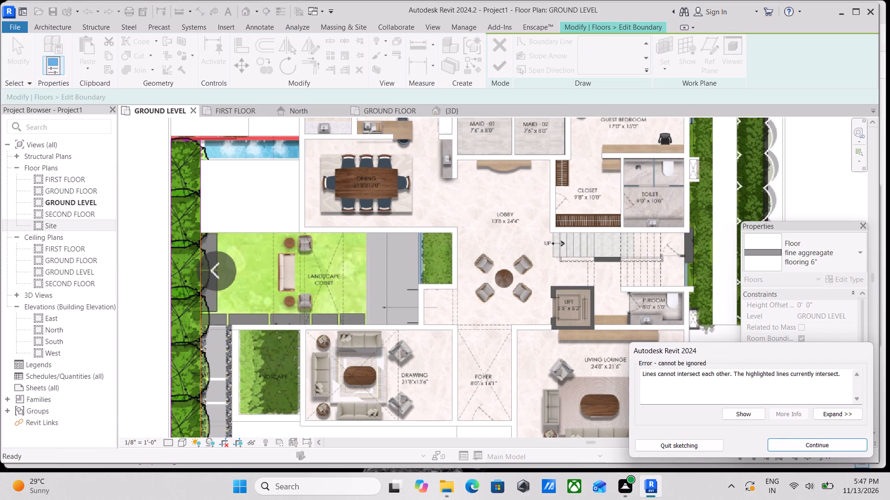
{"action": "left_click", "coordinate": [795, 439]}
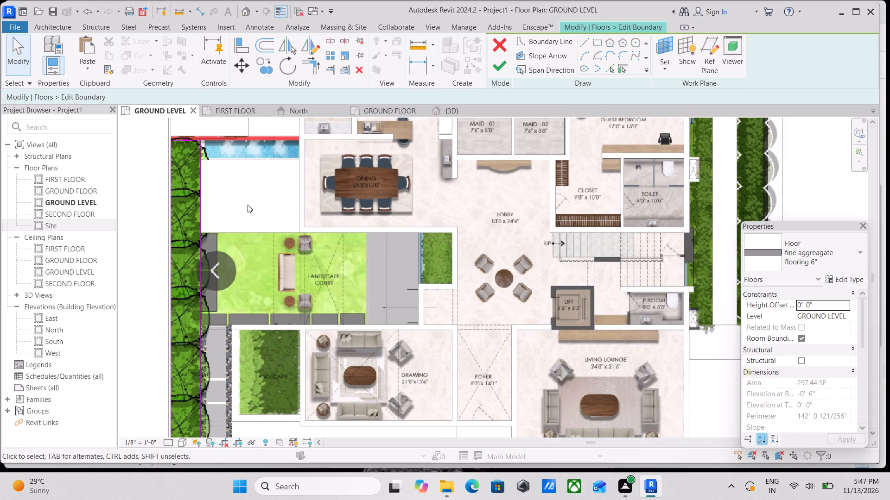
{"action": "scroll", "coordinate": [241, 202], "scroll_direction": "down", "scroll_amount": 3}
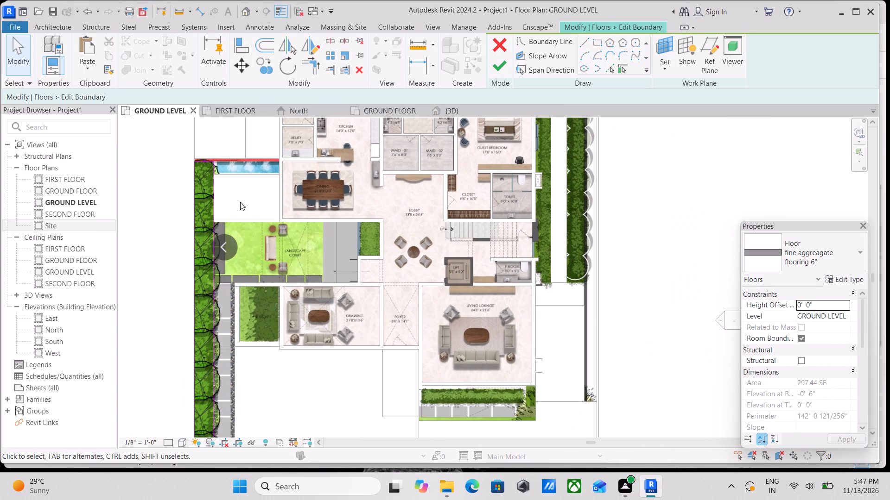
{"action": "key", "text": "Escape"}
Inspect each segment of the strip's inner vertical boundary, from its lower end up to the pool, for intersecting lines.
{"action": "left_click", "coordinate": [215, 269]}
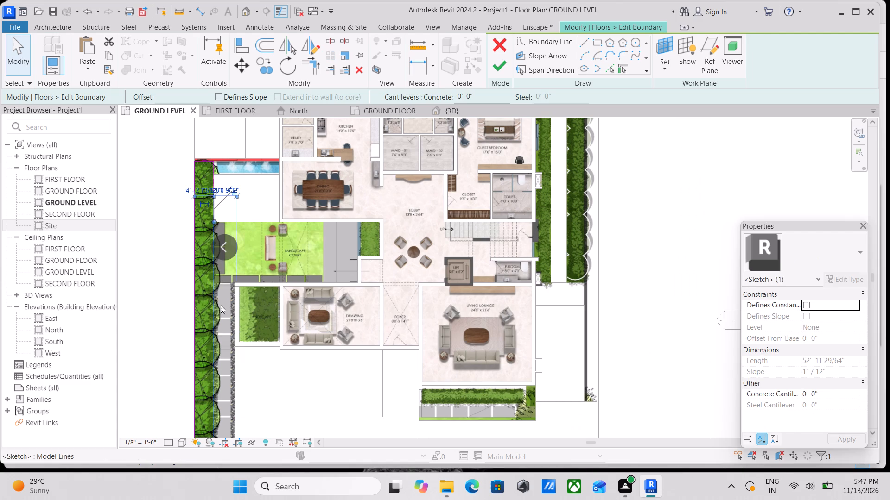
{"action": "middle_click_drag", "start_coordinate": [221, 336], "coordinate": [250, 404]}
{"action": "scroll", "coordinate": [221, 336], "scroll_direction": "down", "scroll_amount": 1}
{"action": "scroll", "coordinate": [261, 396], "scroll_direction": "up", "scroll_amount": 3}
{"action": "scroll", "coordinate": [205, 331], "scroll_direction": "up", "scroll_amount": 3}
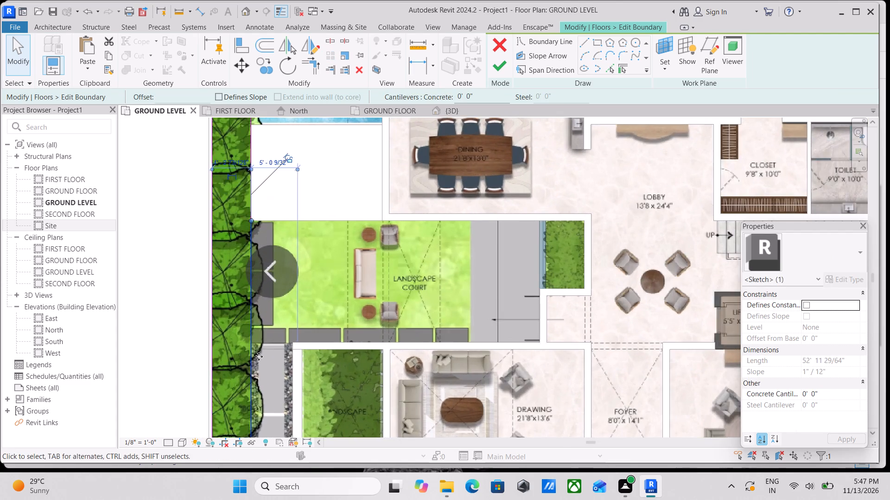
{"action": "scroll", "coordinate": [268, 366], "scroll_direction": "up", "scroll_amount": 3}
{"action": "scroll", "coordinate": [268, 366], "scroll_direction": "down", "scroll_amount": 6}
{"action": "middle_click_drag", "start_coordinate": [268, 366], "coordinate": [291, 181]}
{"action": "scroll", "coordinate": [279, 306], "scroll_direction": "down", "scroll_amount": 2}
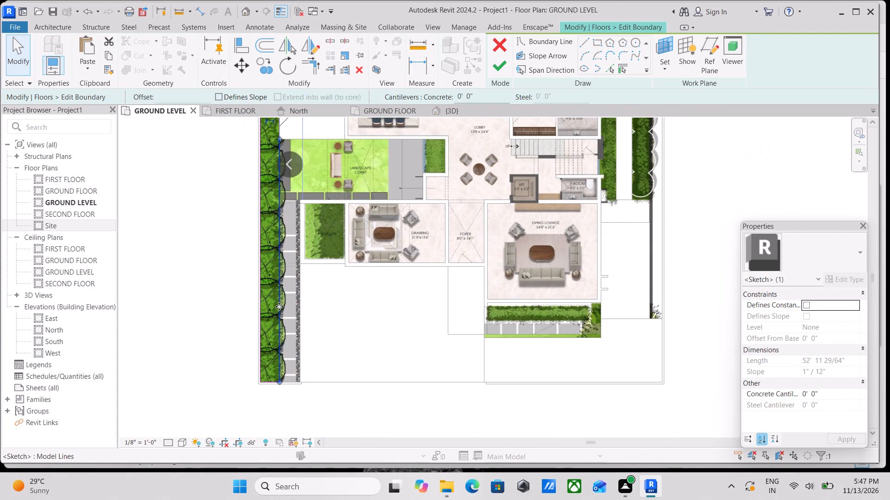
{"action": "middle_click", "coordinate": [279, 306]}
{"action": "scroll", "coordinate": [273, 387], "scroll_direction": "up", "scroll_amount": 13}
{"action": "scroll", "coordinate": [273, 362], "scroll_direction": "down", "scroll_amount": 3}
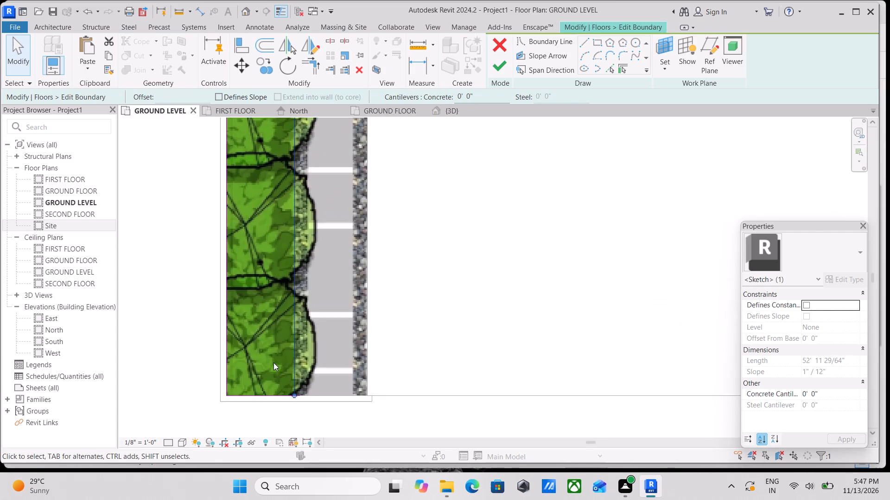
{"action": "scroll", "coordinate": [273, 362], "scroll_direction": "down", "scroll_amount": 5}
{"action": "middle_click_drag", "start_coordinate": [273, 362], "coordinate": [264, 497]}
{"action": "middle_click_drag", "start_coordinate": [263, 324], "coordinate": [266, 475]}
{"action": "middle_click_drag", "start_coordinate": [277, 323], "coordinate": [276, 436]}
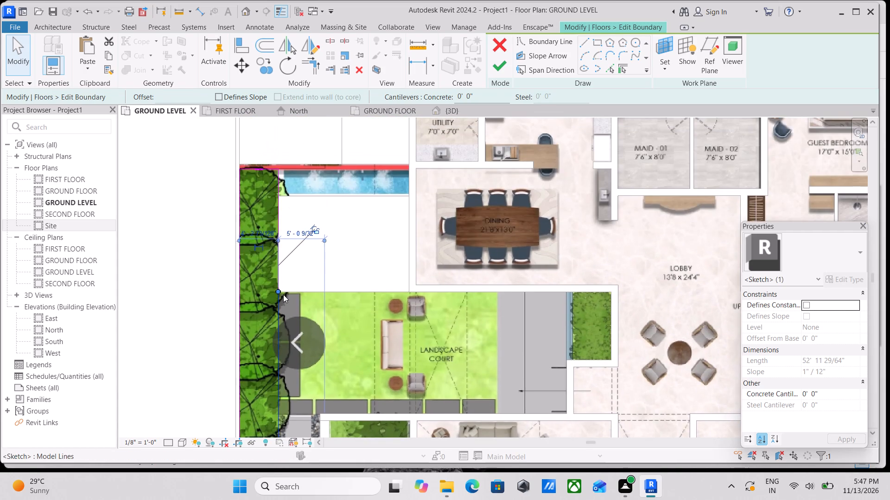
{"action": "middle_click_drag", "start_coordinate": [283, 303], "coordinate": [285, 397]}
{"action": "left_click", "coordinate": [280, 317]}
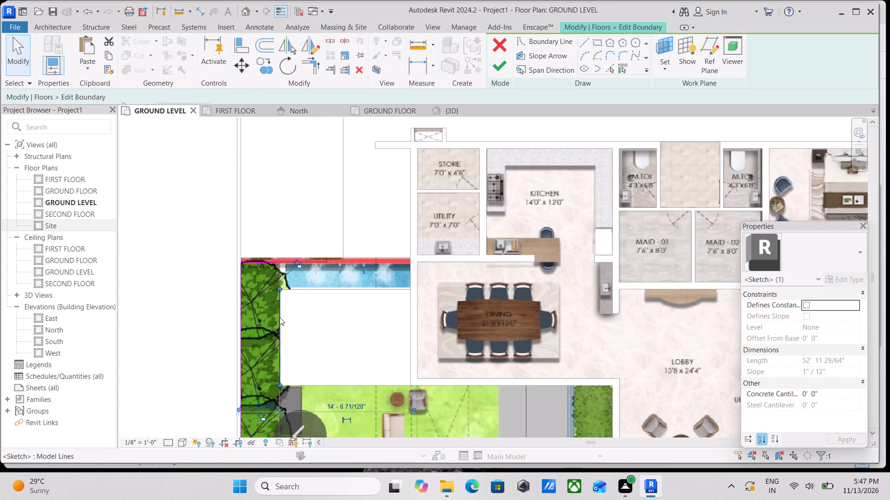
{"action": "scroll", "coordinate": [280, 317], "scroll_direction": "up", "scroll_amount": 3}
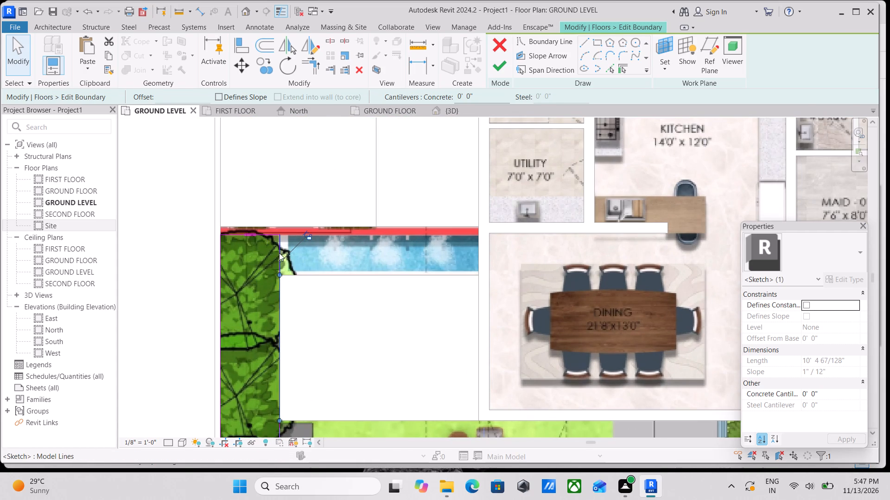
{"action": "scroll", "coordinate": [279, 253], "scroll_direction": "up", "scroll_amount": 3}
{"action": "left_click", "coordinate": [279, 253]}
{"action": "scroll", "coordinate": [279, 253], "scroll_direction": "up", "scroll_amount": 2}
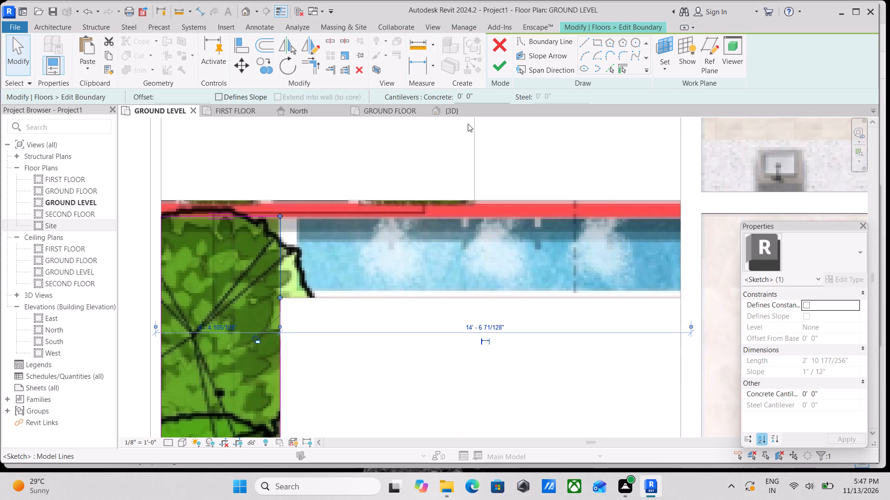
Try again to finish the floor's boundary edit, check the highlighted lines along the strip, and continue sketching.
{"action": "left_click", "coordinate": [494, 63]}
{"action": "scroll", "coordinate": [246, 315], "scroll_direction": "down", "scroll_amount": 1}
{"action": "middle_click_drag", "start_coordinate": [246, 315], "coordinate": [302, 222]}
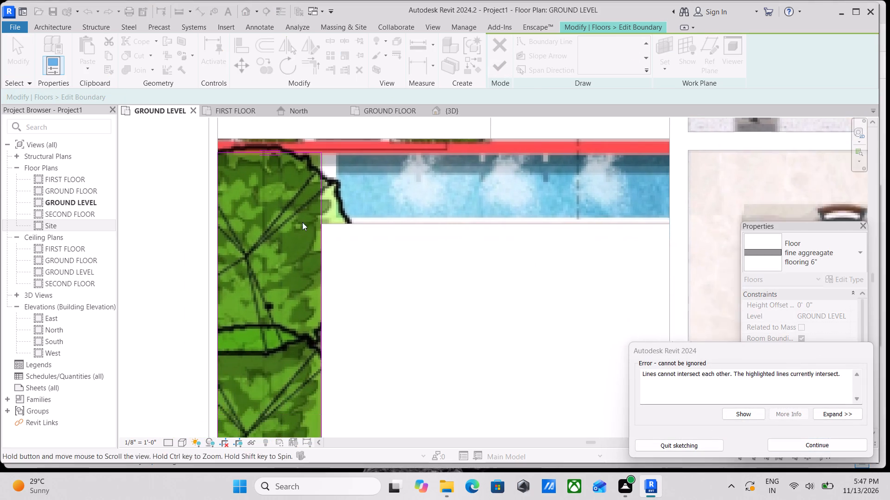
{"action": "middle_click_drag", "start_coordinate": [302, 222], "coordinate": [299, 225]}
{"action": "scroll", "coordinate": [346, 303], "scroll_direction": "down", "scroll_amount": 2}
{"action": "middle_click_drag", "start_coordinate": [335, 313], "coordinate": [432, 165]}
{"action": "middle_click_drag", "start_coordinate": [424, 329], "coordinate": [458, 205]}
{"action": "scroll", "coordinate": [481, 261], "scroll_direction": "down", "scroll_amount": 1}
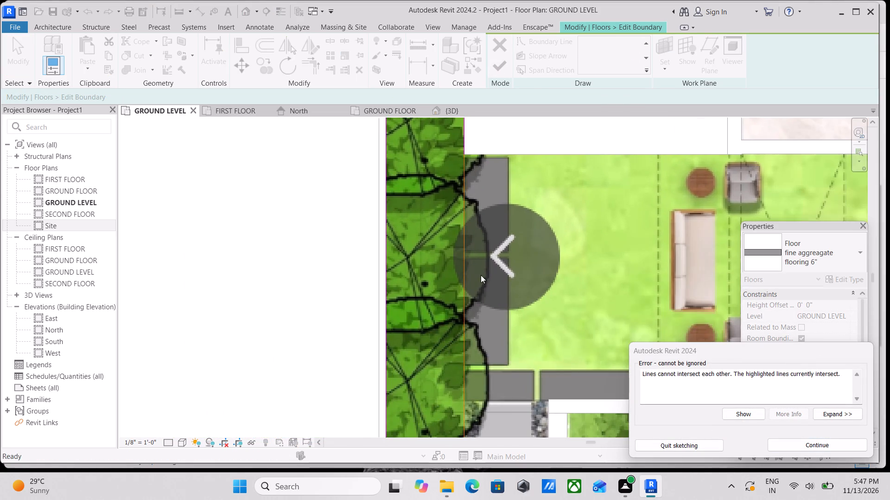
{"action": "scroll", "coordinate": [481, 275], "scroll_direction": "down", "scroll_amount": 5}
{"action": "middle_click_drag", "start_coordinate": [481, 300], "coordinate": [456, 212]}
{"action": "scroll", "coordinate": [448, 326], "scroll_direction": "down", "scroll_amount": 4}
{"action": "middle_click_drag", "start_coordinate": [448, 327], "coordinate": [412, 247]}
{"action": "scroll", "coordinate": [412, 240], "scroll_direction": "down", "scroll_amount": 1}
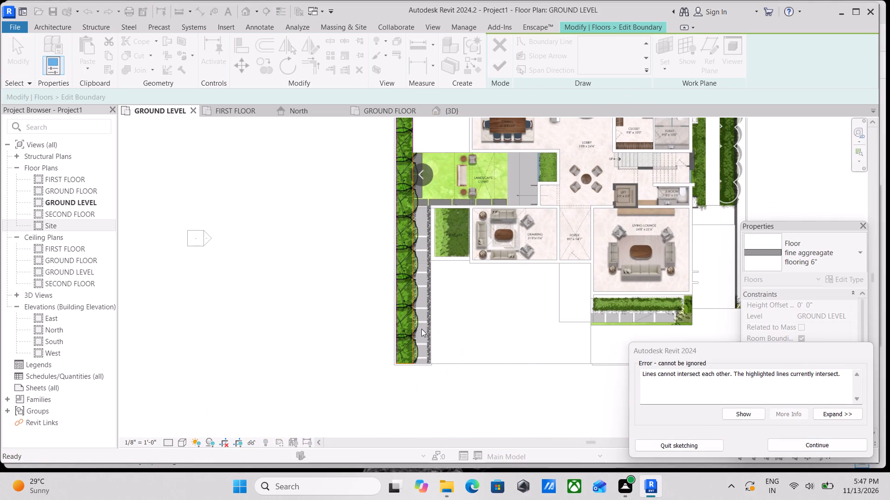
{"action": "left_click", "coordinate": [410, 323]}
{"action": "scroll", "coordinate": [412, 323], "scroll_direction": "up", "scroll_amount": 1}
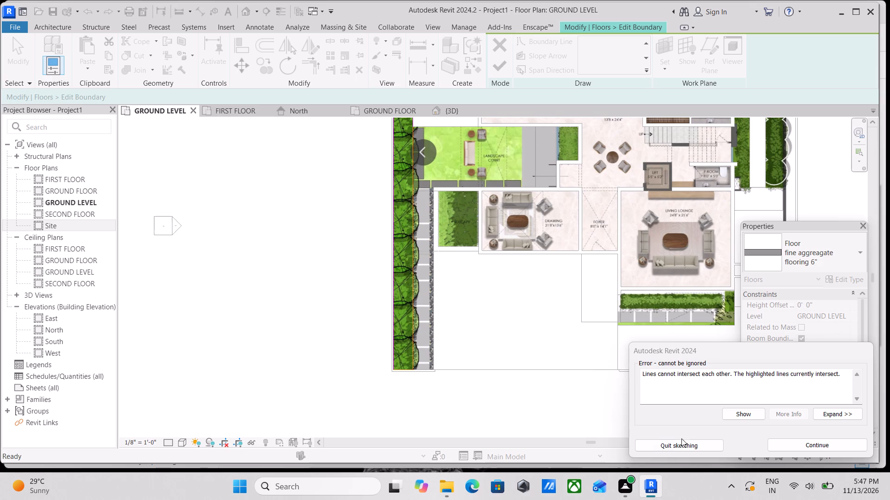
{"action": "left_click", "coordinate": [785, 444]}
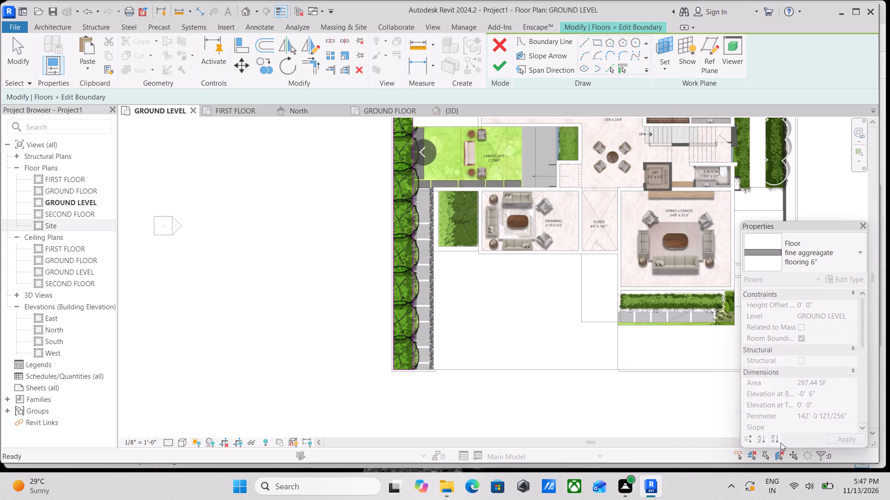
Delete the long inner vertical boundary line running from the strip's lower end up to the landscape court's upper corner.
{"action": "scroll", "coordinate": [449, 316], "scroll_direction": "up", "scroll_amount": 3}
{"action": "scroll", "coordinate": [417, 337], "scroll_direction": "up", "scroll_amount": 3}
{"action": "left_click", "coordinate": [386, 362]}
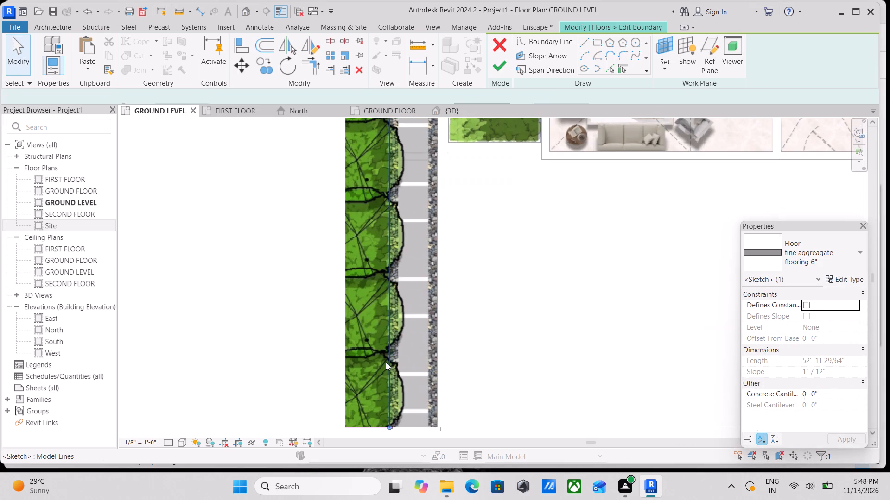
{"action": "right_click", "coordinate": [386, 362]}
{"action": "left_click", "coordinate": [446, 214]}
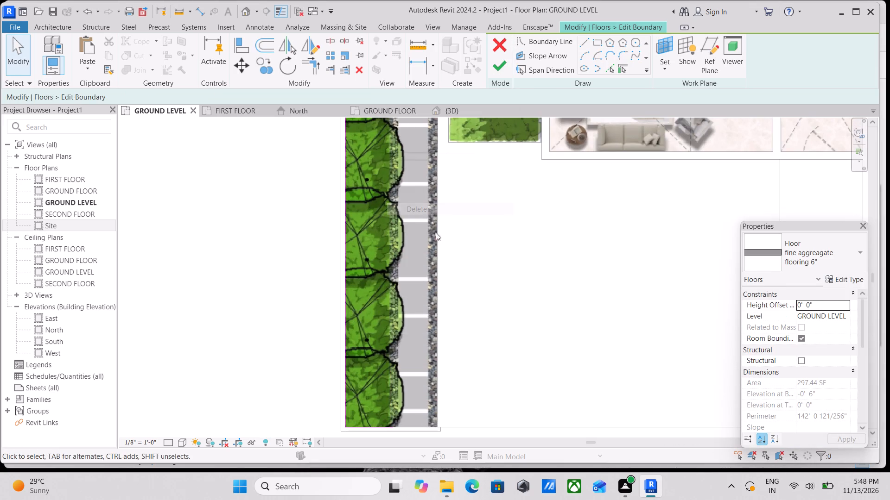
Delete the inner vertical boundary segment between the landscape court and the pool.
{"action": "scroll", "coordinate": [377, 282], "scroll_direction": "down", "scroll_amount": 6}
{"action": "middle_click_drag", "start_coordinate": [377, 282], "coordinate": [332, 426]}
{"action": "scroll", "coordinate": [338, 285], "scroll_direction": "up", "scroll_amount": 5}
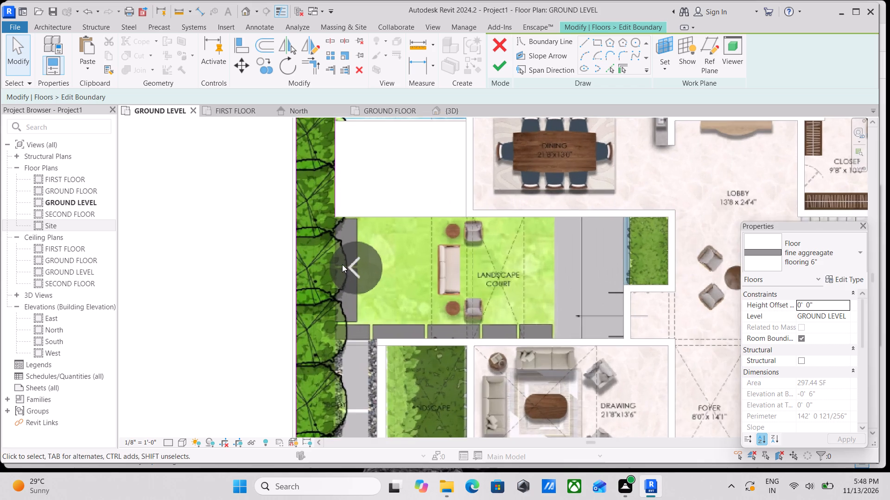
{"action": "middle_click_drag", "start_coordinate": [342, 264], "coordinate": [338, 398]}
{"action": "left_click", "coordinate": [331, 329]}
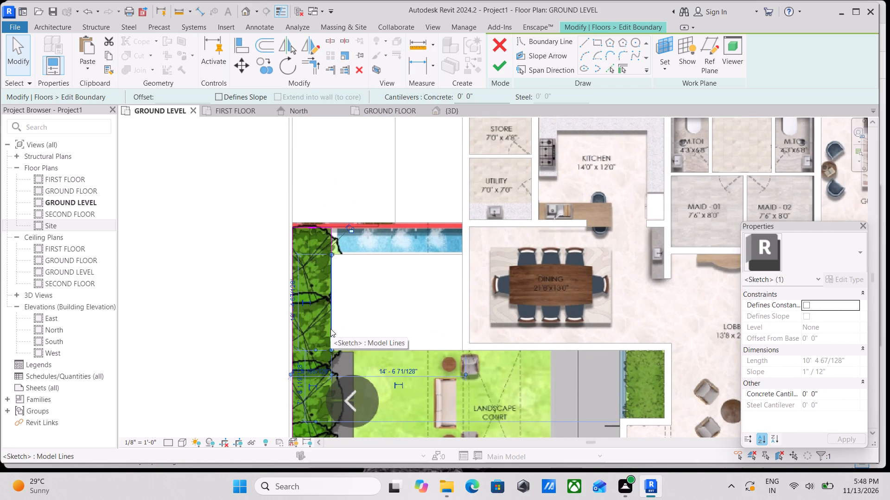
{"action": "right_click", "coordinate": [331, 329]}
{"action": "left_click", "coordinate": [393, 175]}
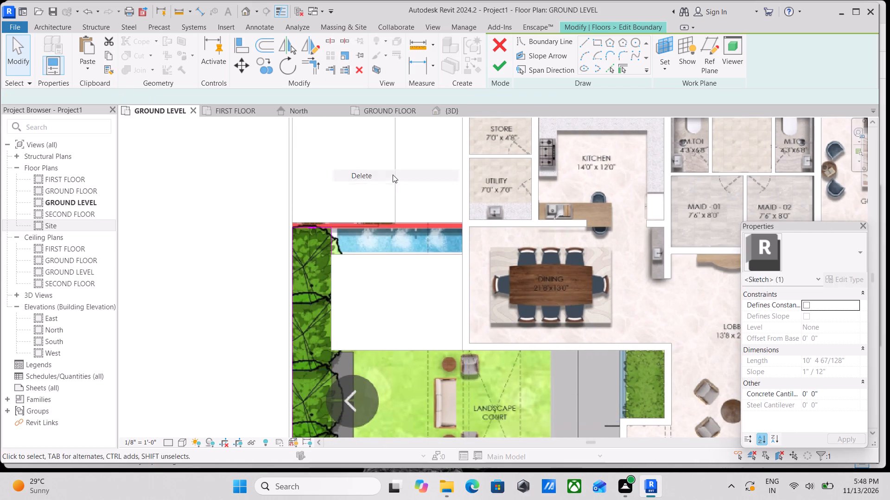
Delete the short inner vertical boundary segment beside the pool at the strip's upper end.
{"action": "scroll", "coordinate": [322, 224], "scroll_direction": "up", "scroll_amount": 7}
{"action": "left_click", "coordinate": [343, 265]}
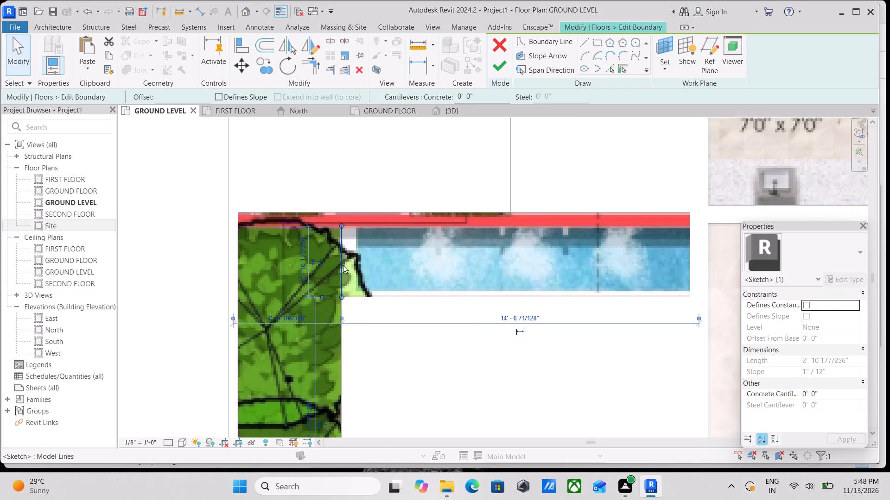
{"action": "right_click", "coordinate": [343, 265]}
{"action": "left_click", "coordinate": [368, 322]}
Draw a vertical boundary line from the end of the strip's top edge down to the landscape court's upper corner.
{"action": "scroll", "coordinate": [359, 228], "scroll_direction": "up", "scroll_amount": 3}
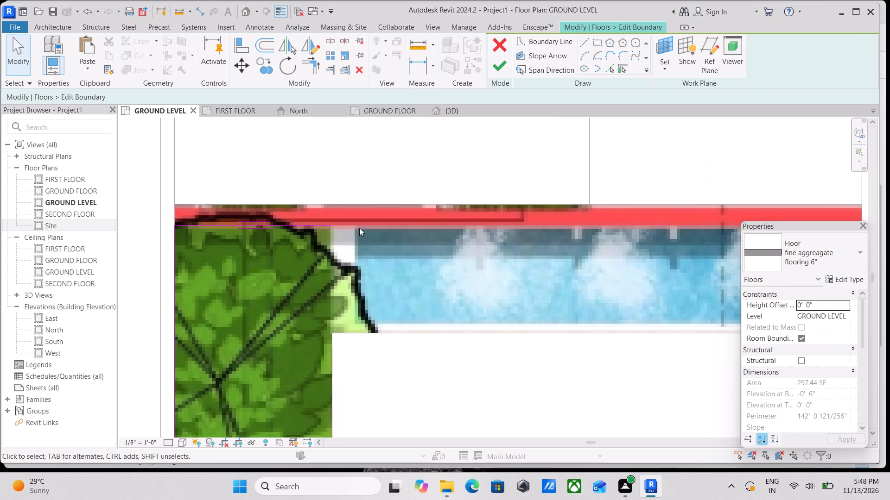
{"action": "scroll", "coordinate": [310, 215], "scroll_direction": "up", "scroll_amount": 2}
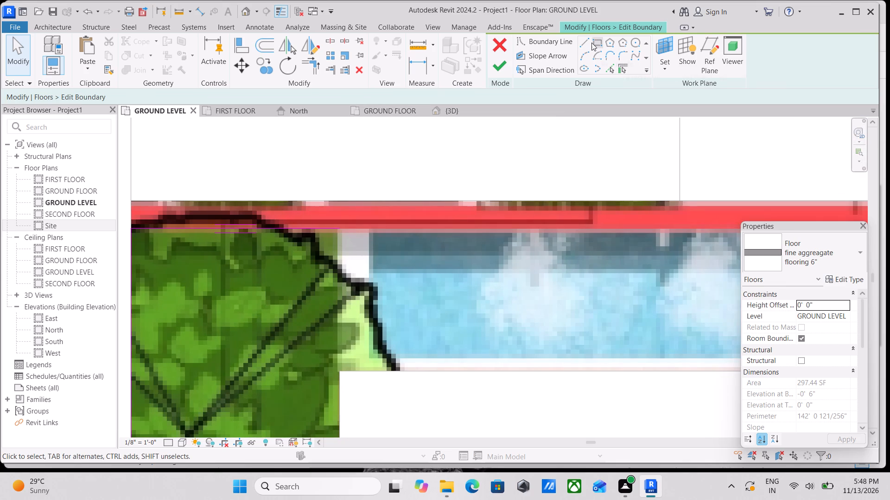
{"action": "left_click", "coordinate": [587, 45]}
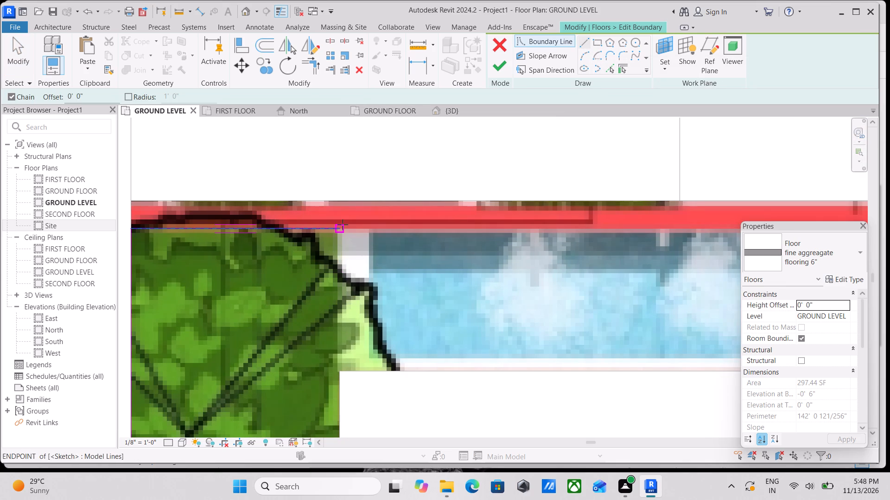
{"action": "left_click", "coordinate": [343, 225]}
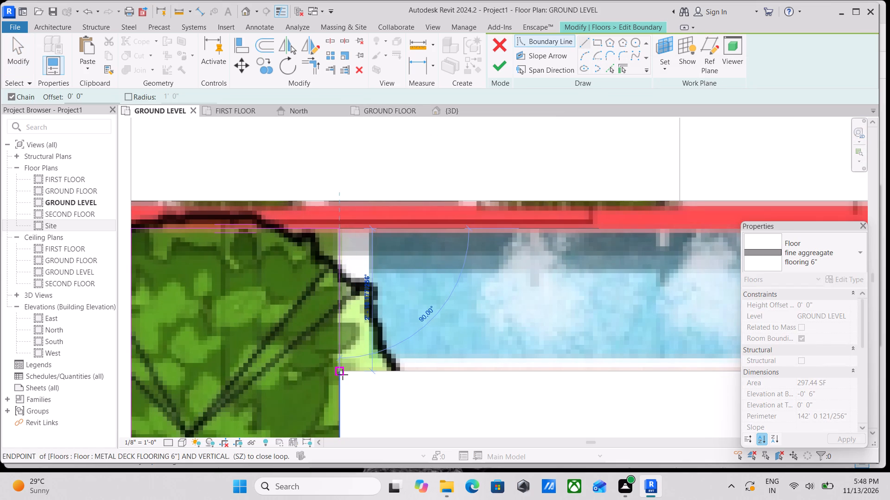
{"action": "middle_click_drag", "start_coordinate": [343, 374], "coordinate": [319, 137]}
{"action": "scroll", "coordinate": [318, 272], "scroll_direction": "down", "scroll_amount": 3}
{"action": "middle_click_drag", "start_coordinate": [318, 273], "coordinate": [303, 106]}
{"action": "scroll", "coordinate": [298, 145], "scroll_direction": "down", "scroll_amount": 1}
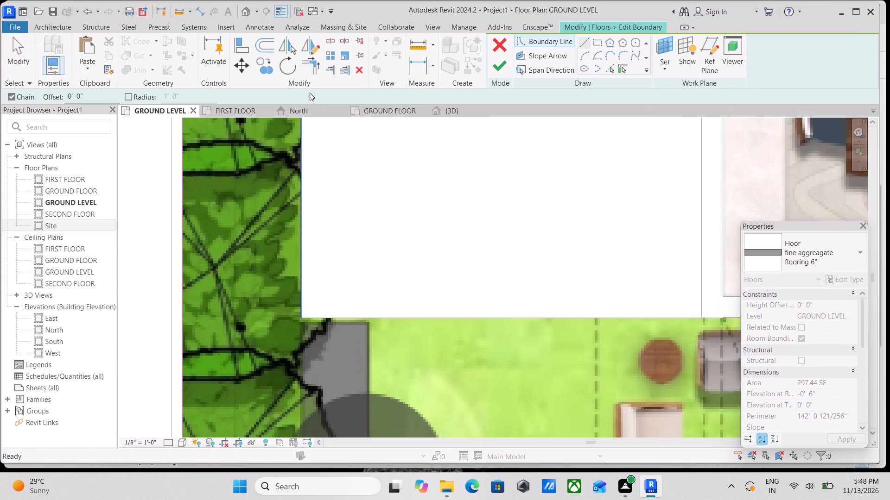
{"action": "scroll", "coordinate": [305, 244], "scroll_direction": "down", "scroll_amount": 2}
{"action": "middle_click_drag", "start_coordinate": [305, 244], "coordinate": [299, 165]}
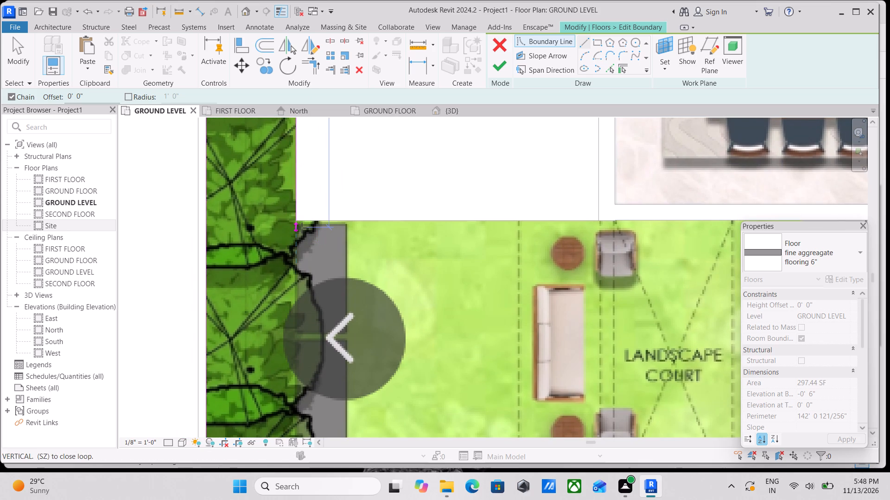
{"action": "left_click", "coordinate": [298, 220]}
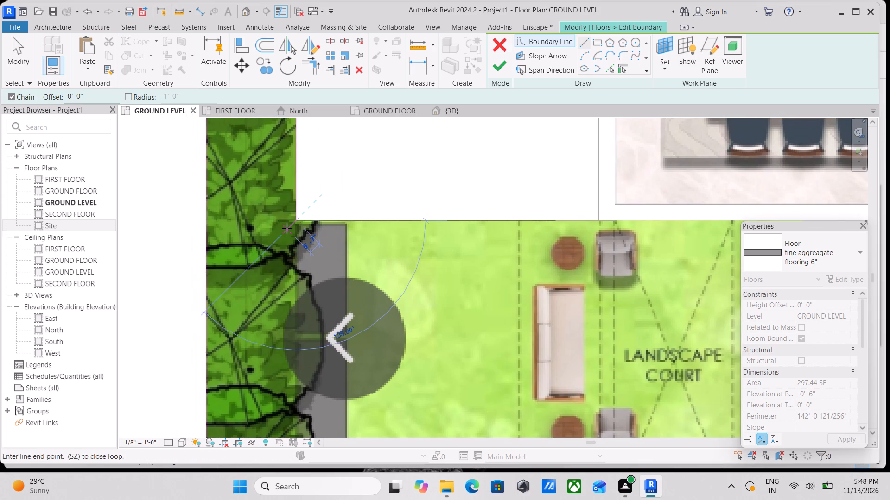
Continue the inner vertical boundary line from the landscape court's upper corner down to the strip's bottom edge.
{"action": "middle_click_drag", "start_coordinate": [287, 228], "coordinate": [300, 126]}
{"action": "scroll", "coordinate": [317, 174], "scroll_direction": "down", "scroll_amount": 2}
{"action": "scroll", "coordinate": [293, 243], "scroll_direction": "down", "scroll_amount": 1}
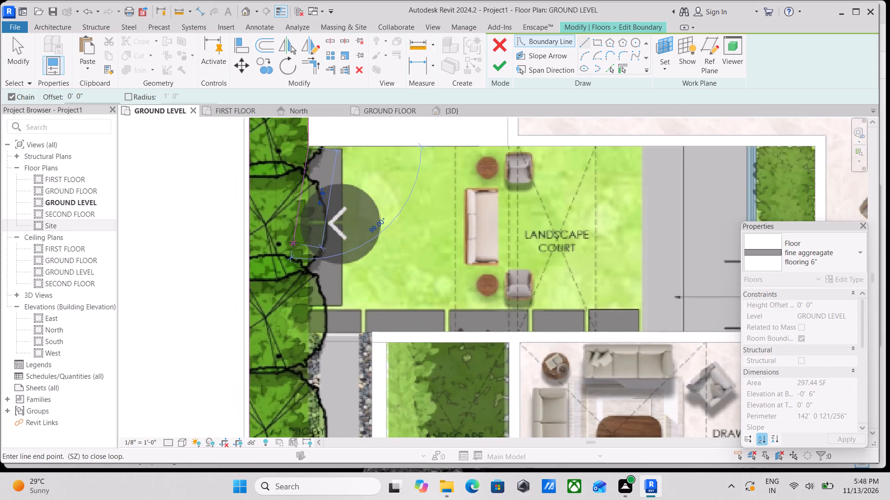
{"action": "middle_click_drag", "start_coordinate": [293, 243], "coordinate": [320, 125]}
{"action": "scroll", "coordinate": [325, 303], "scroll_direction": "down", "scroll_amount": 2}
{"action": "middle_click_drag", "start_coordinate": [325, 303], "coordinate": [337, 134]}
{"action": "scroll", "coordinate": [331, 267], "scroll_direction": "down", "scroll_amount": 2}
{"action": "middle_click_drag", "start_coordinate": [331, 267], "coordinate": [348, 157]}
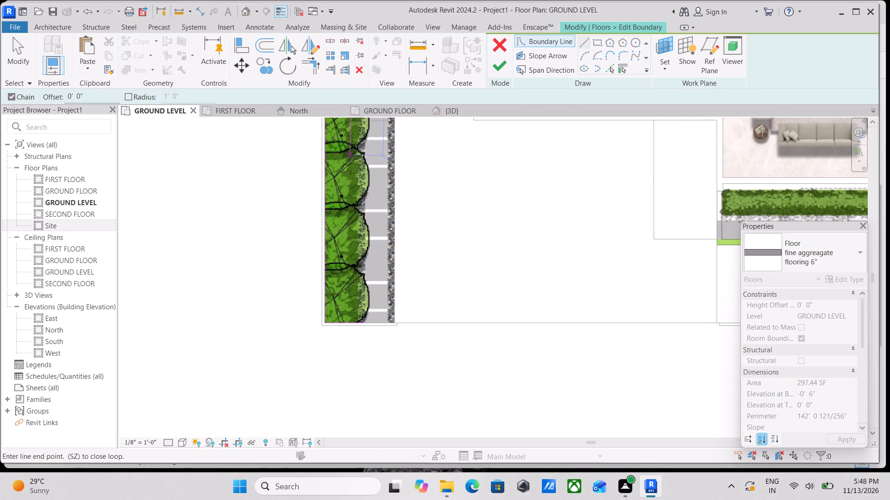
{"action": "scroll", "coordinate": [362, 295], "scroll_direction": "up", "scroll_amount": 8}
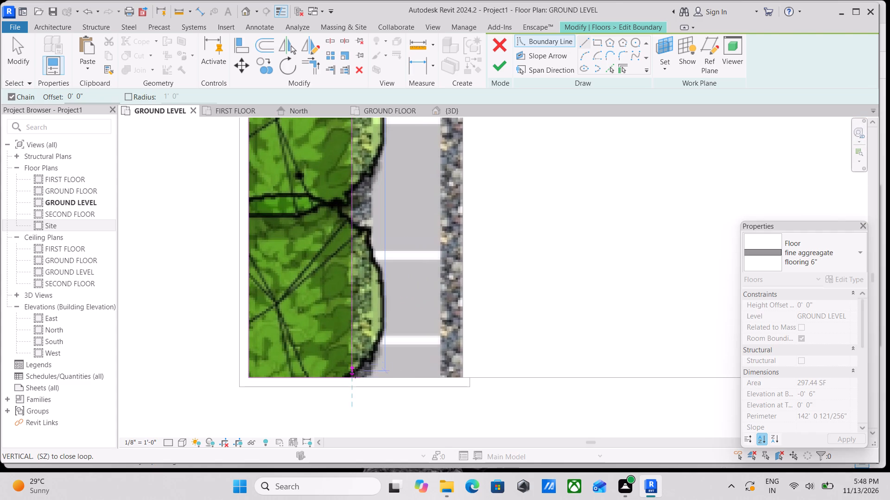
{"action": "scroll", "coordinate": [353, 365], "scroll_direction": "up", "scroll_amount": 6}
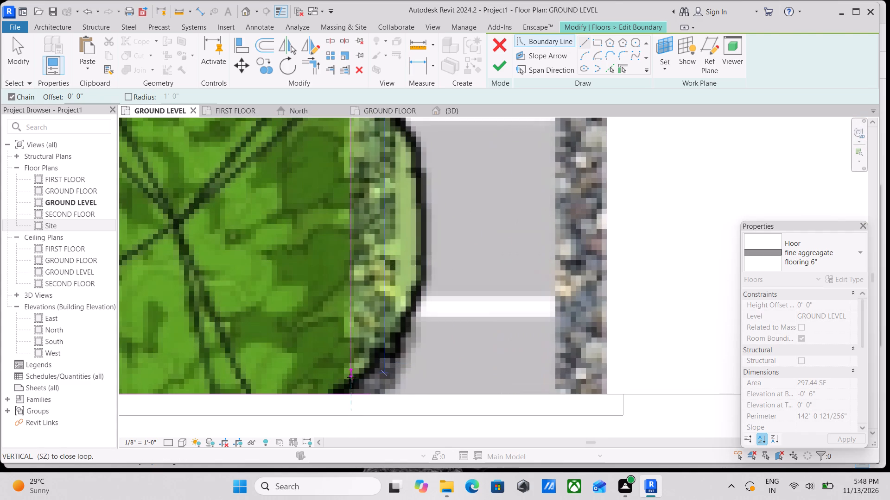
{"action": "left_click", "coordinate": [350, 392]}
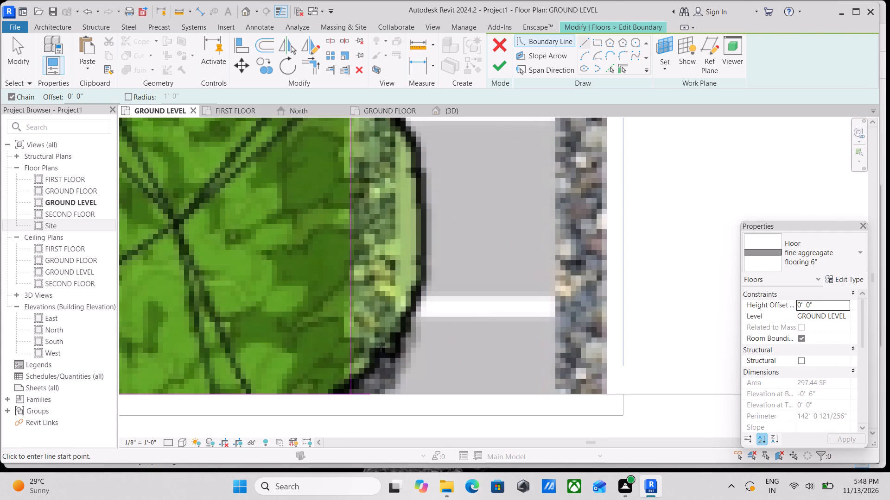
{"action": "key", "text": "Escape"}
{"action": "scroll", "coordinate": [455, 302], "scroll_direction": "down", "scroll_amount": 5}
{"action": "middle_click", "coordinate": [454, 301]}
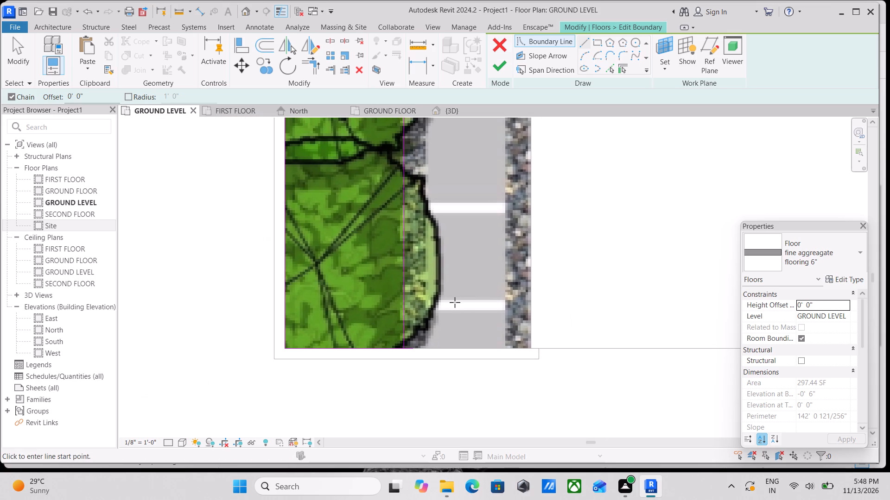
{"action": "scroll", "coordinate": [455, 302], "scroll_direction": "down", "scroll_amount": 8}
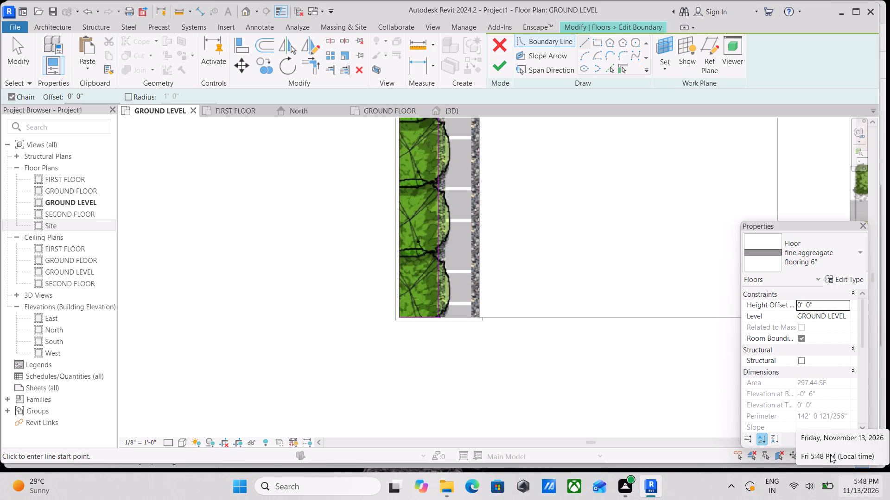
{"action": "key", "text": "Escape"}
{"action": "key", "text": "Escape"}
{"action": "scroll", "coordinate": [510, 329], "scroll_direction": "up", "scroll_amount": 3}
{"action": "key", "text": "Escape"}
Shorten the strip's bottom boundary line so it ends at the new inner vertical line.
{"action": "scroll", "coordinate": [453, 312], "scroll_direction": "up", "scroll_amount": 2}
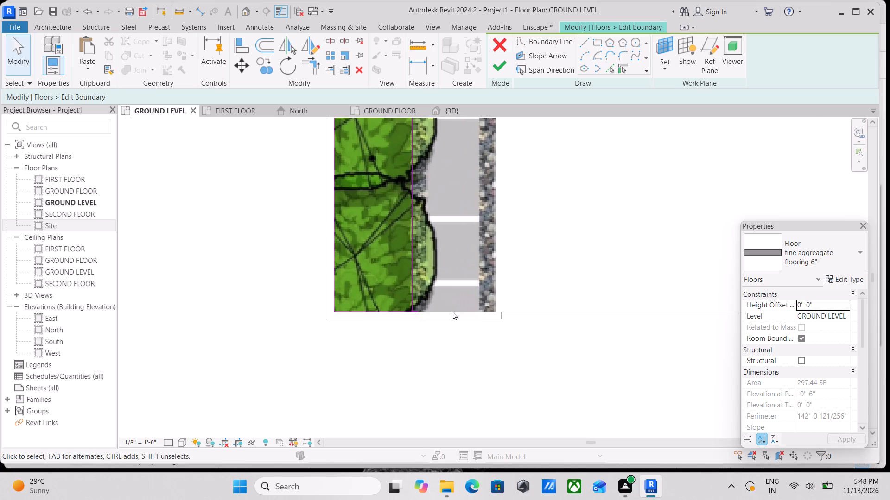
{"action": "scroll", "coordinate": [426, 307], "scroll_direction": "up", "scroll_amount": 3}
{"action": "left_click", "coordinate": [414, 315]}
{"action": "scroll", "coordinate": [403, 311], "scroll_direction": "up", "scroll_amount": 2}
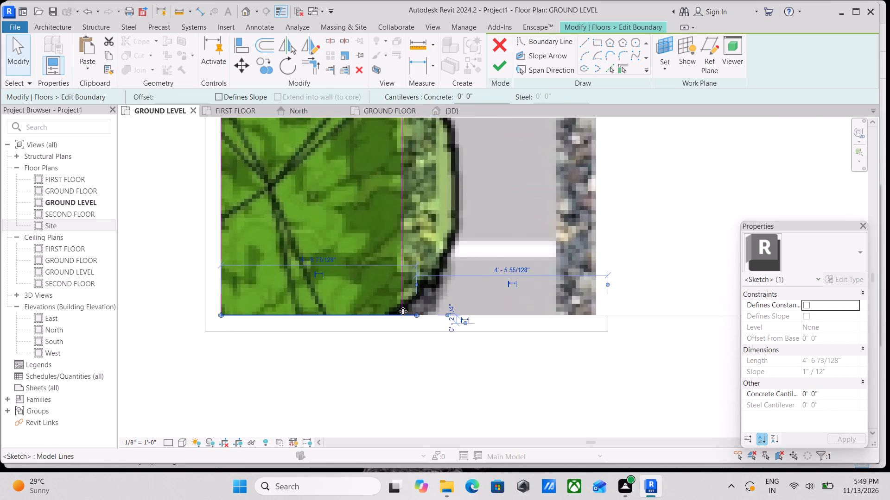
{"action": "scroll", "coordinate": [403, 311], "scroll_direction": "up", "scroll_amount": 4}
{"action": "left_click_drag", "start_coordinate": [419, 316], "coordinate": [407, 317]}
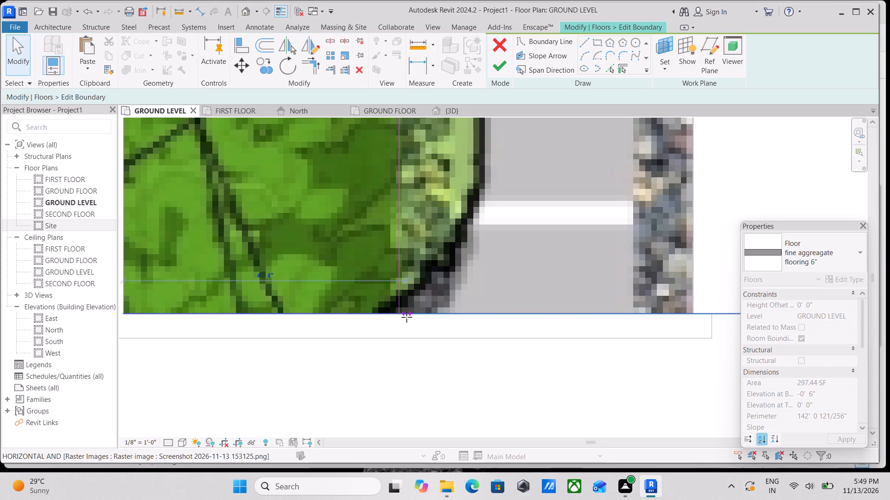
{"action": "left_click_drag", "start_coordinate": [407, 317], "coordinate": [400, 317]}
{"action": "key", "text": "Escape"}
Finish the planting strip floor's boundary edit, dismiss the save reminder without saving, and deselect the floor.
{"action": "scroll", "coordinate": [400, 317], "scroll_direction": "down", "scroll_amount": 3}
{"action": "middle_click_drag", "start_coordinate": [400, 318], "coordinate": [398, 358]}
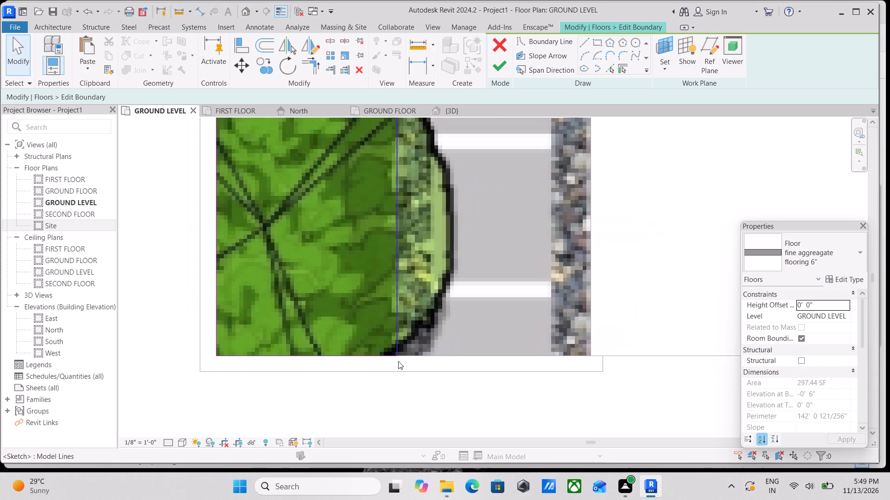
{"action": "scroll", "coordinate": [398, 361], "scroll_direction": "down", "scroll_amount": 4}
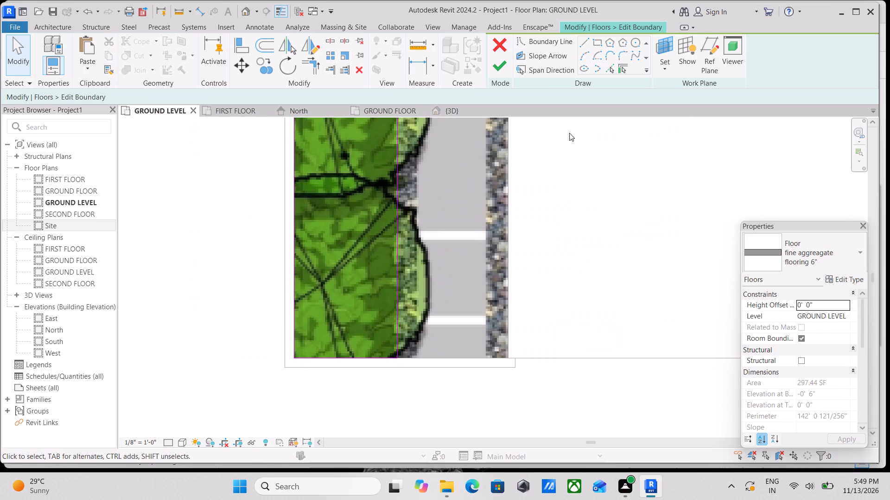
{"action": "scroll", "coordinate": [569, 133], "scroll_direction": "down", "scroll_amount": 1}
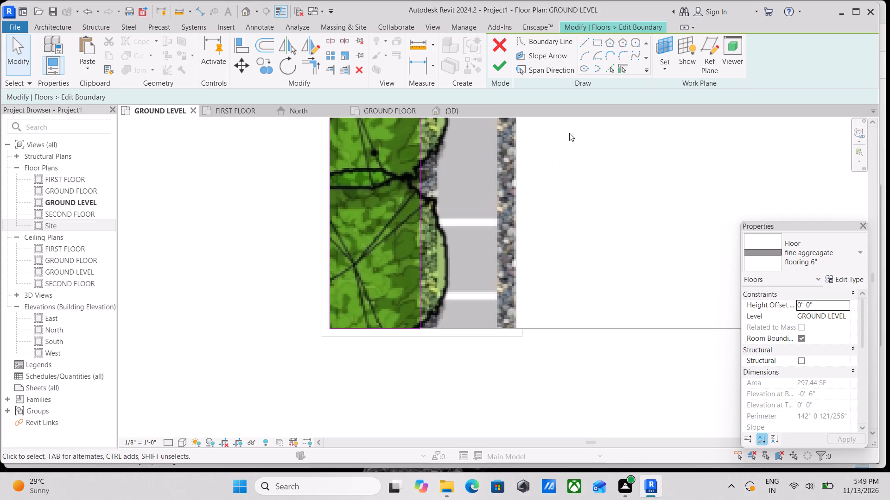
{"action": "left_click", "coordinate": [490, 72]}
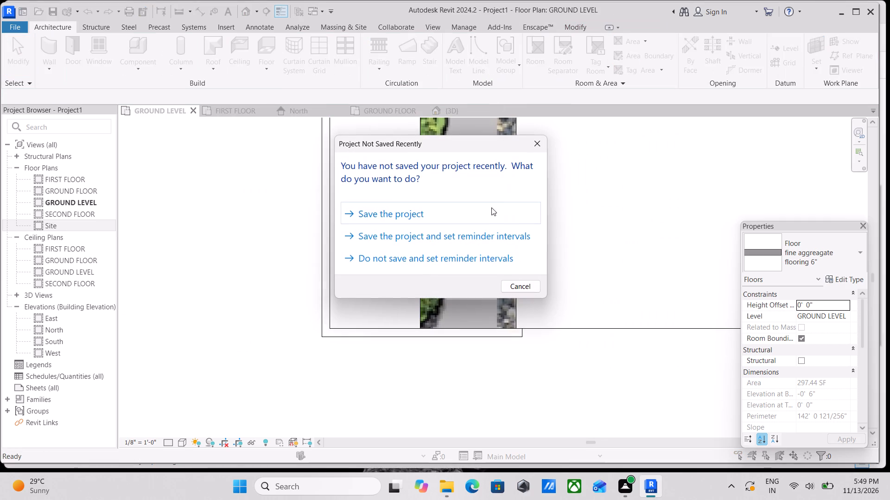
{"action": "scroll", "coordinate": [491, 208], "scroll_direction": "down", "scroll_amount": 2}
{"action": "left_click", "coordinate": [529, 147]}
{"action": "scroll", "coordinate": [603, 191], "scroll_direction": "down", "scroll_amount": 2}
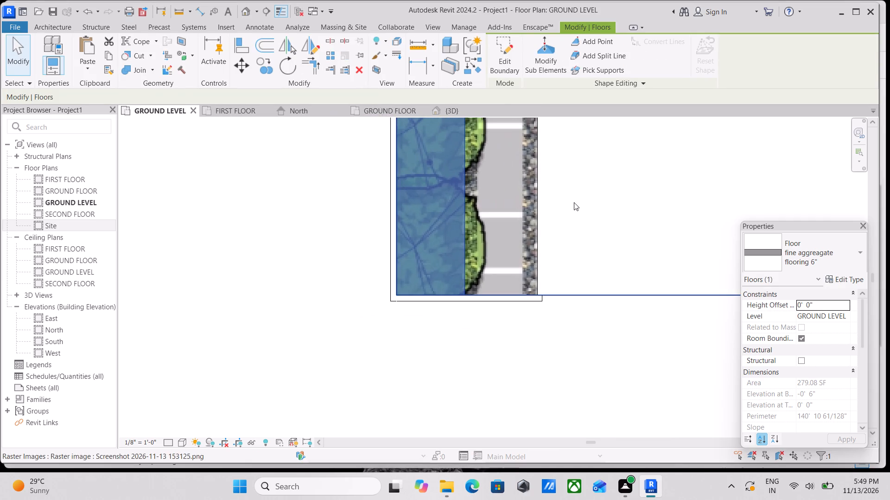
{"action": "middle_click_drag", "start_coordinate": [574, 202], "coordinate": [604, 262]}
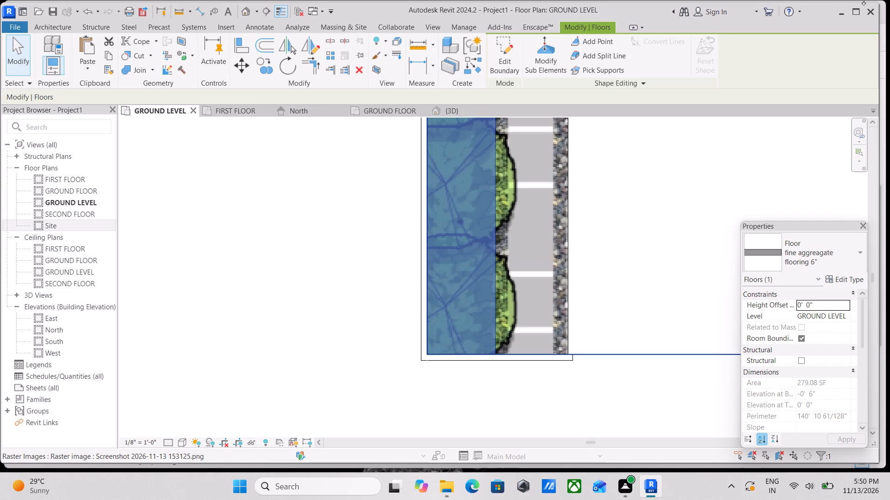
{"action": "scroll", "coordinate": [571, 191], "scroll_direction": "down", "scroll_amount": 2}
{"action": "middle_click_drag", "start_coordinate": [527, 281], "coordinate": [526, 330]}
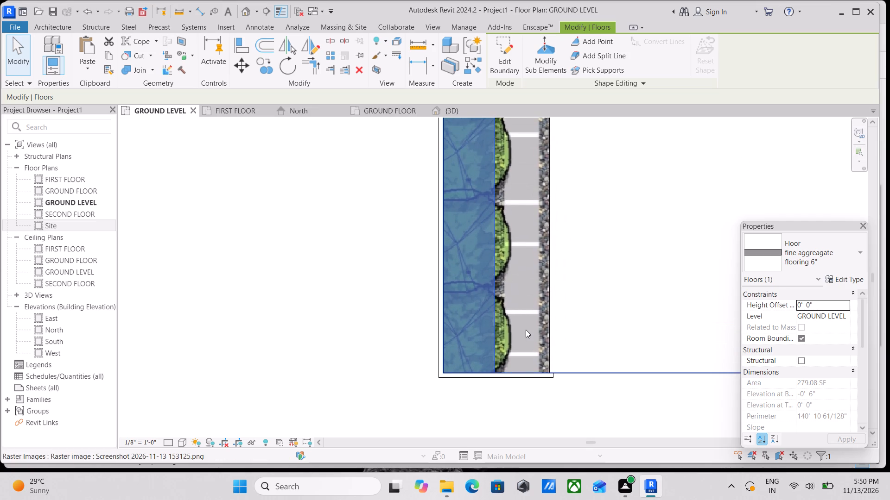
{"action": "key", "text": "Escape"}
Examine the landscape court, the pool end and the paving along the finished planting strip in the plan.
{"action": "scroll", "coordinate": [522, 328], "scroll_direction": "down", "scroll_amount": 3}
{"action": "middle_click_drag", "start_coordinate": [522, 328], "coordinate": [535, 399]}
{"action": "middle_click_drag", "start_coordinate": [517, 266], "coordinate": [538, 403]}
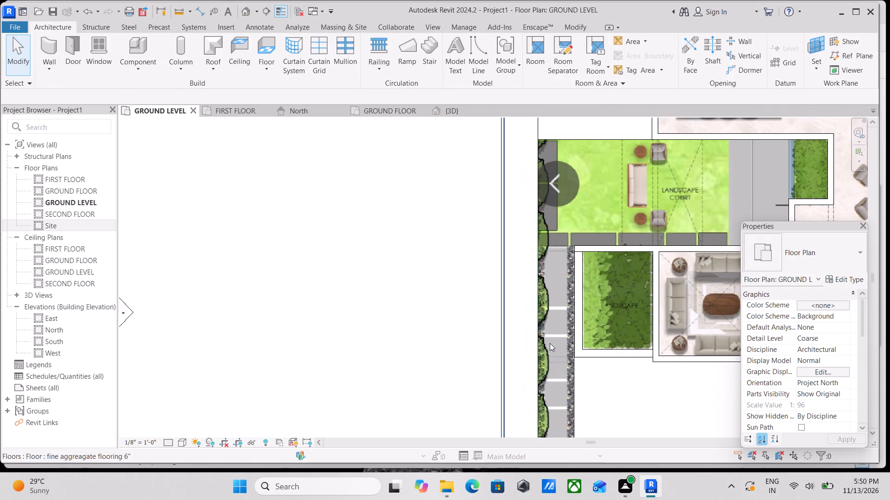
{"action": "middle_click_drag", "start_coordinate": [539, 259], "coordinate": [551, 329]}
{"action": "scroll", "coordinate": [557, 195], "scroll_direction": "up", "scroll_amount": 4}
{"action": "middle_click_drag", "start_coordinate": [560, 238], "coordinate": [466, 277]}
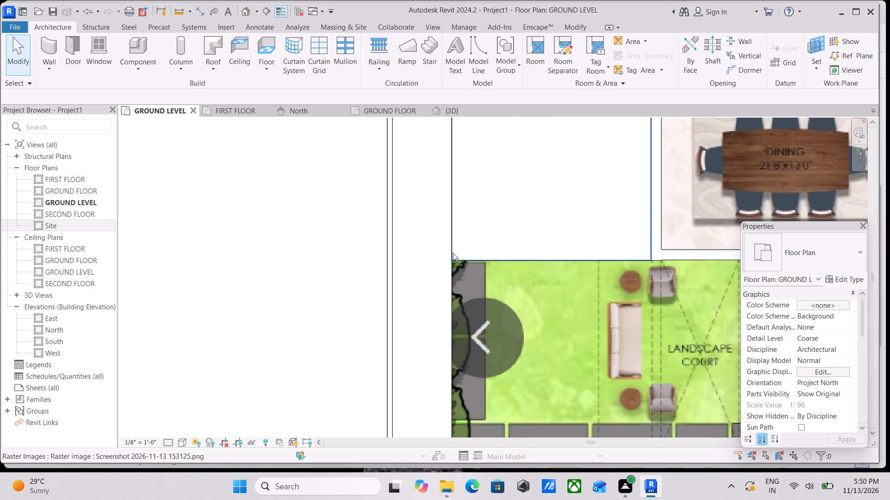
{"action": "scroll", "coordinate": [451, 241], "scroll_direction": "down", "scroll_amount": 3}
{"action": "middle_click_drag", "start_coordinate": [494, 287], "coordinate": [441, 300]}
{"action": "scroll", "coordinate": [462, 291], "scroll_direction": "down", "scroll_amount": 1}
{"action": "middle_click_drag", "start_coordinate": [462, 291], "coordinate": [492, 332]}
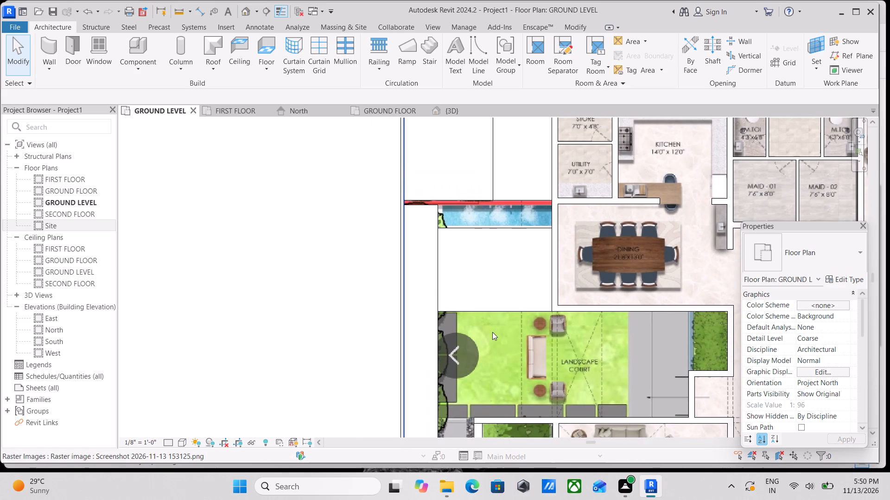
{"action": "scroll", "coordinate": [458, 363], "scroll_direction": "up", "scroll_amount": 12}
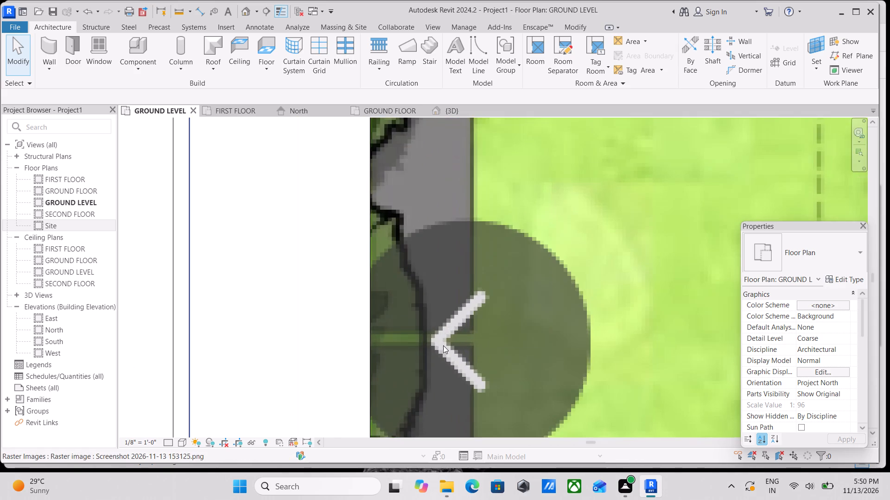
{"action": "scroll", "coordinate": [443, 345], "scroll_direction": "down", "scroll_amount": 14}
{"action": "middle_click_drag", "start_coordinate": [443, 345], "coordinate": [450, 310]}
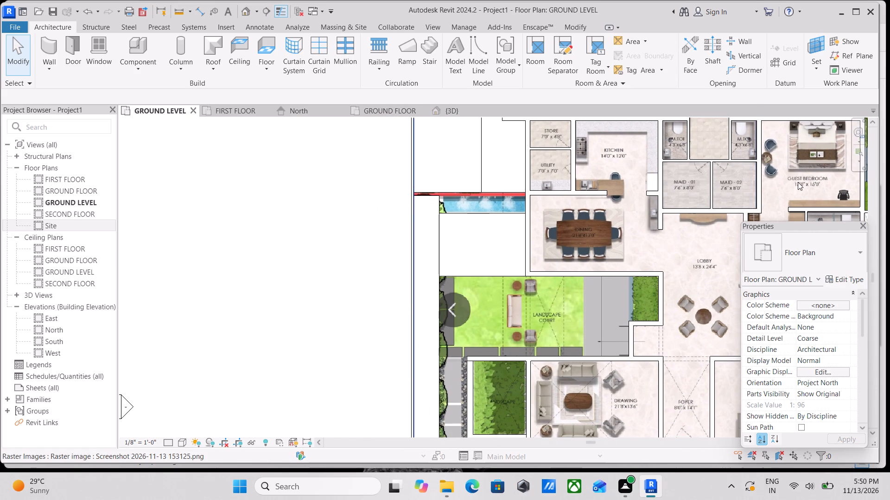
{"action": "scroll", "coordinate": [553, 290], "scroll_direction": "up", "scroll_amount": 3}
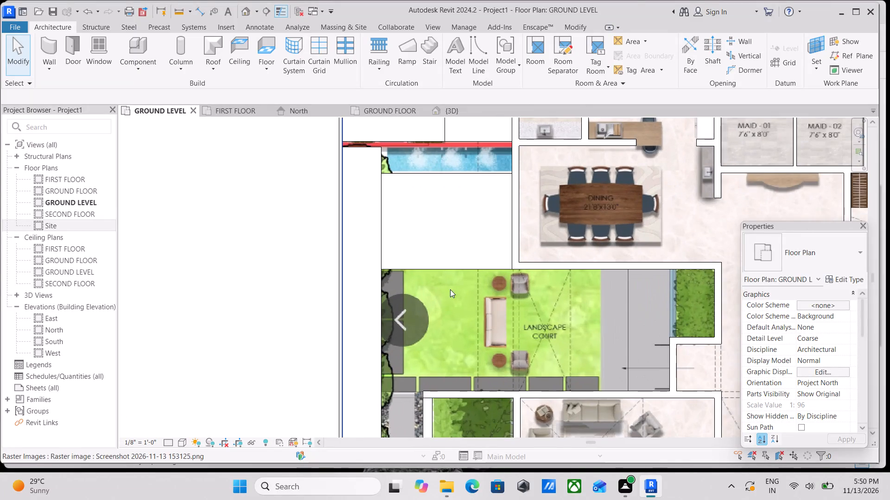
{"action": "middle_click_drag", "start_coordinate": [450, 289], "coordinate": [546, 342]}
{"action": "scroll", "coordinate": [546, 342], "scroll_direction": "up", "scroll_amount": 3}
{"action": "middle_click_drag", "start_coordinate": [472, 343], "coordinate": [420, 263]}
{"action": "scroll", "coordinate": [420, 261], "scroll_direction": "down", "scroll_amount": 3}
{"action": "middle_click", "coordinate": [446, 276]}
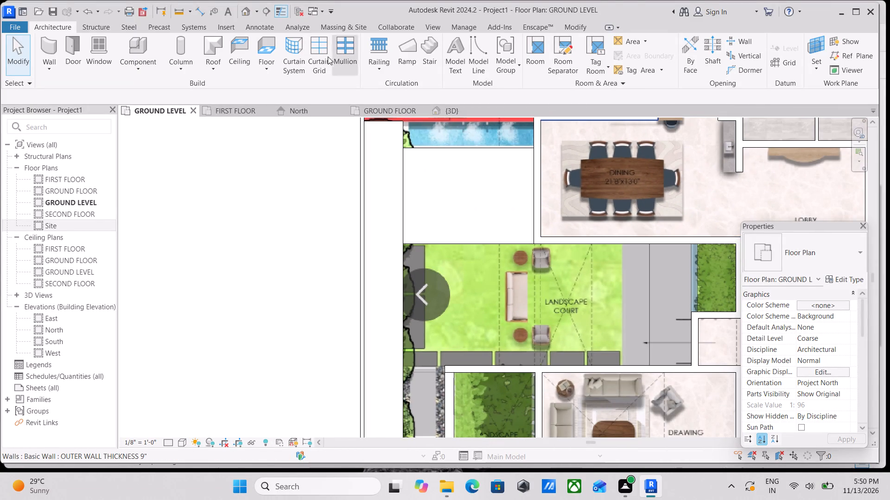
{"action": "scroll", "coordinate": [547, 344], "scroll_direction": "up", "scroll_amount": 2}
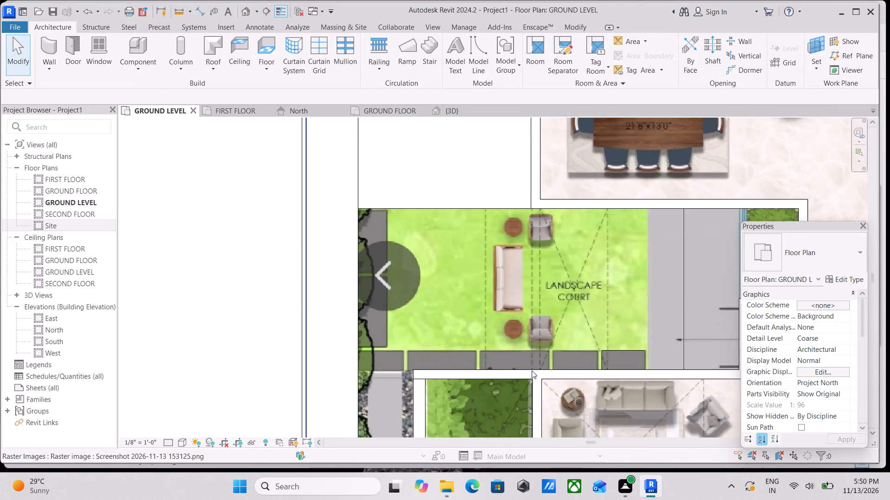
{"action": "scroll", "coordinate": [532, 370], "scroll_direction": "up", "scroll_amount": 1}
{"action": "scroll", "coordinate": [389, 368], "scroll_direction": "up", "scroll_amount": 4}
{"action": "middle_click_drag", "start_coordinate": [370, 362], "coordinate": [471, 393]}
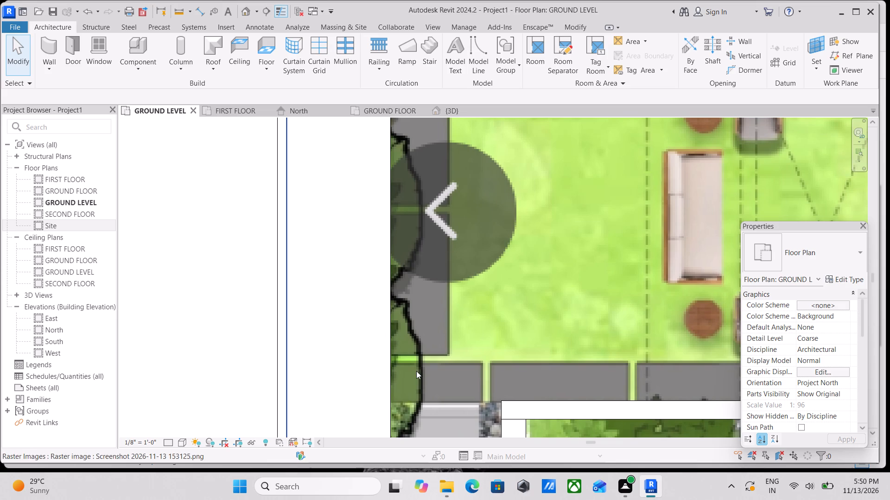
Examine the landscape court and the blank area between it and the pool in the ground-level plan.
{"action": "scroll", "coordinate": [418, 371], "scroll_direction": "up", "scroll_amount": 3}
{"action": "scroll", "coordinate": [389, 326], "scroll_direction": "down", "scroll_amount": 3}
{"action": "middle_click_drag", "start_coordinate": [389, 325], "coordinate": [296, 328]}
{"action": "scroll", "coordinate": [296, 328], "scroll_direction": "up", "scroll_amount": 1}
{"action": "scroll", "coordinate": [296, 328], "scroll_direction": "down", "scroll_amount": 5}
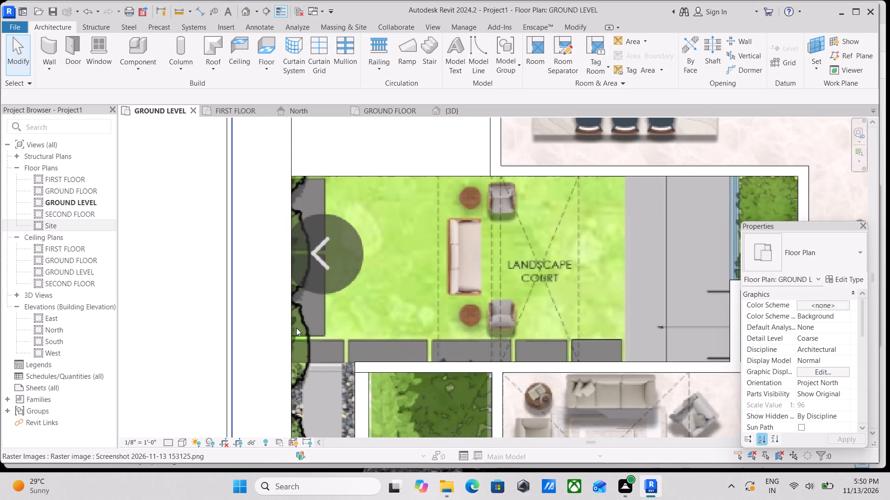
{"action": "scroll", "coordinate": [296, 328], "scroll_direction": "down", "scroll_amount": 4}
{"action": "scroll", "coordinate": [347, 316], "scroll_direction": "down", "scroll_amount": 1}
{"action": "middle_click_drag", "start_coordinate": [347, 316], "coordinate": [367, 337]}
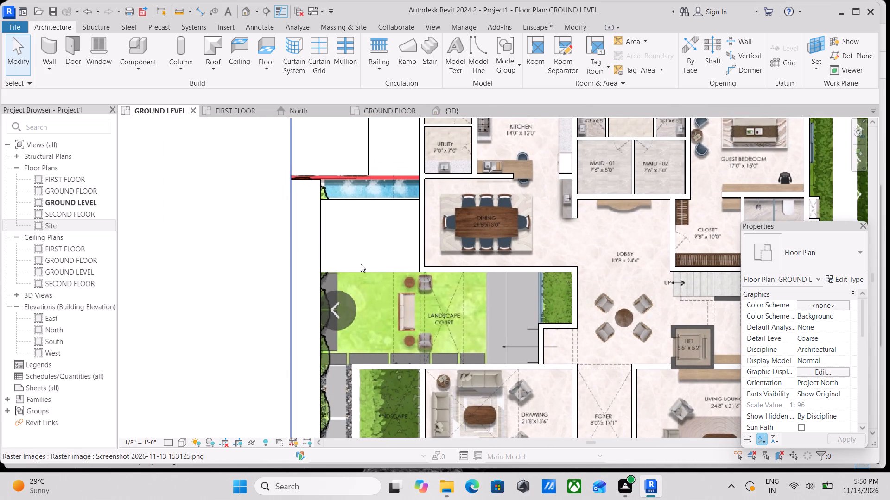
{"action": "middle_click_drag", "start_coordinate": [361, 264], "coordinate": [366, 300]}
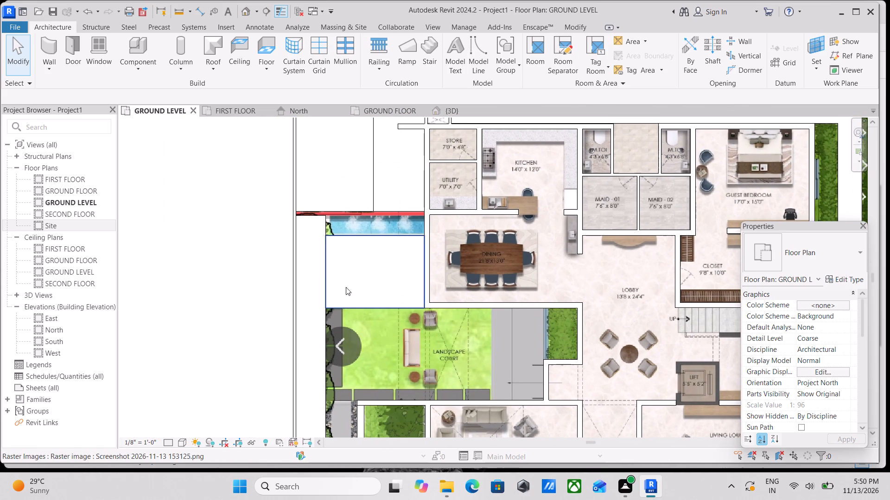
{"action": "middle_click_drag", "start_coordinate": [362, 325], "coordinate": [371, 316]}
{"action": "scroll", "coordinate": [328, 357], "scroll_direction": "up", "scroll_amount": 4}
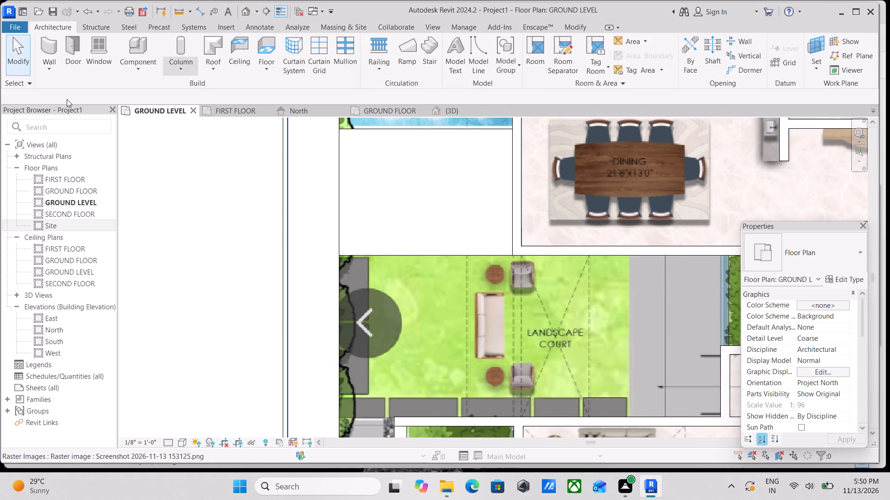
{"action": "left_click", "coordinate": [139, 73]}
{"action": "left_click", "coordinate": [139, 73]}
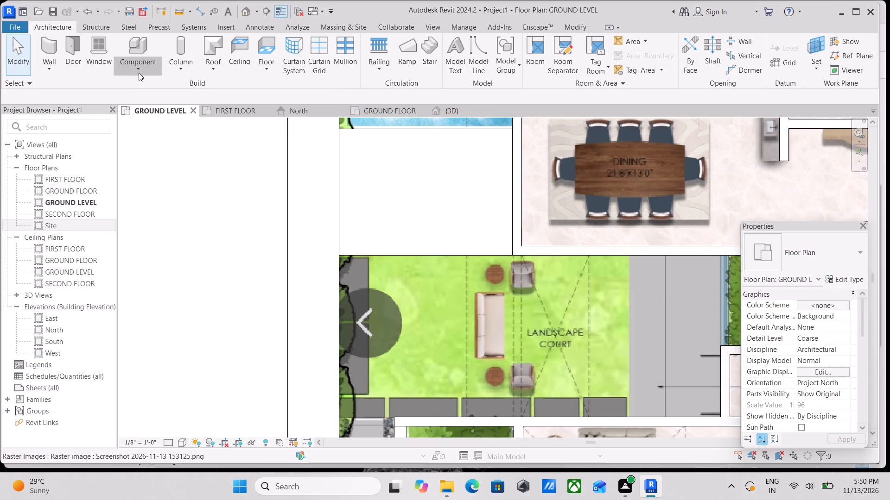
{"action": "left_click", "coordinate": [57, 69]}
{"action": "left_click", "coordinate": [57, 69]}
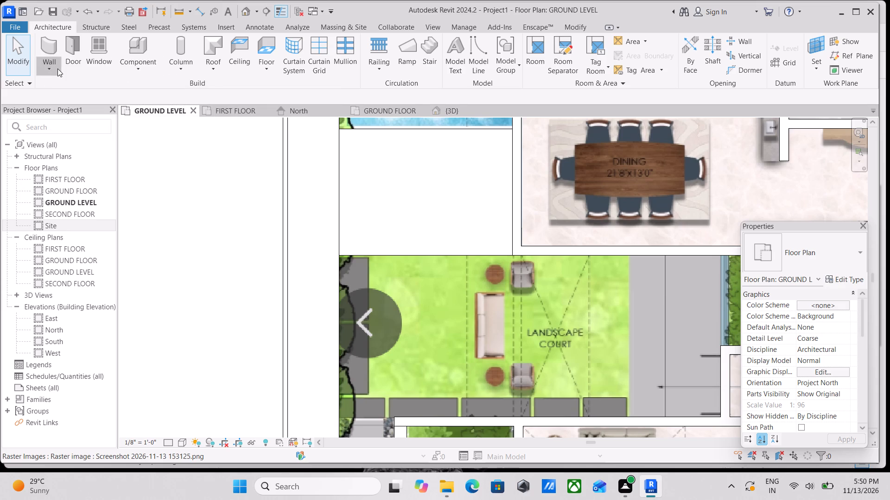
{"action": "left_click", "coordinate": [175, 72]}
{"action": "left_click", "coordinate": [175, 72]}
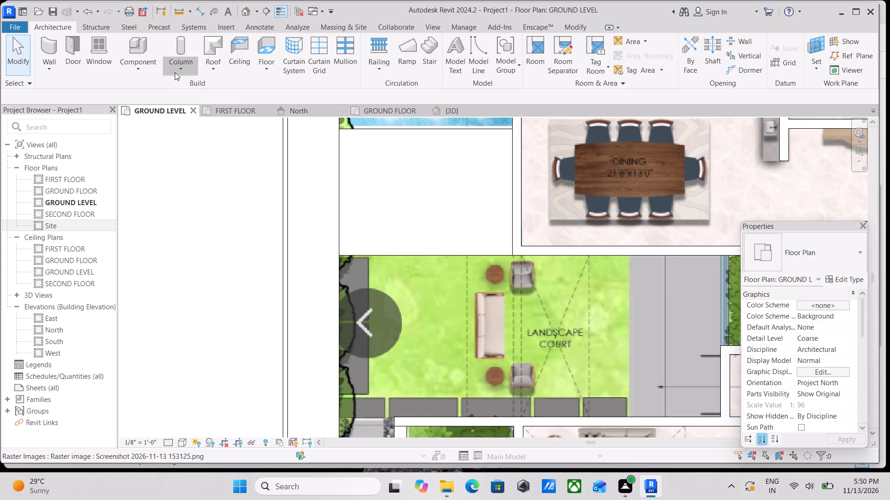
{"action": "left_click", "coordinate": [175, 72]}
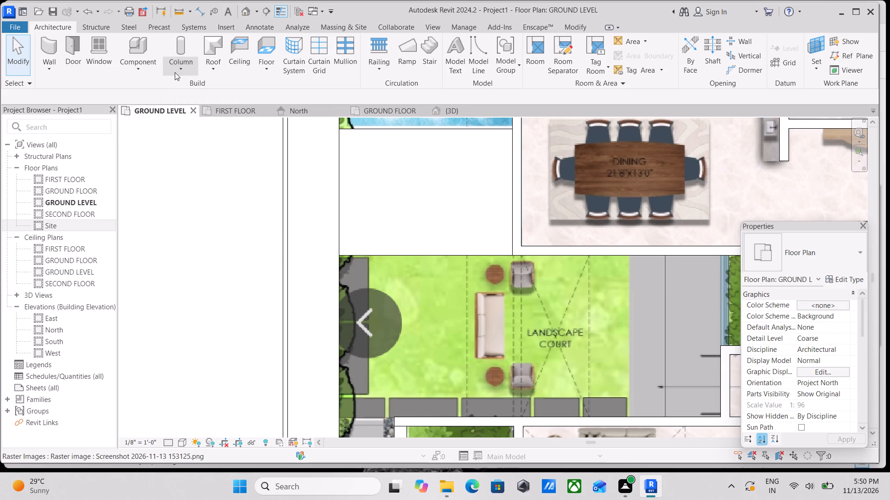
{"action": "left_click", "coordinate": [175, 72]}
Examine the landscape court's lawn, seating area and paving slabs in the plan image.
{"action": "scroll", "coordinate": [442, 256], "scroll_direction": "up", "scroll_amount": 3}
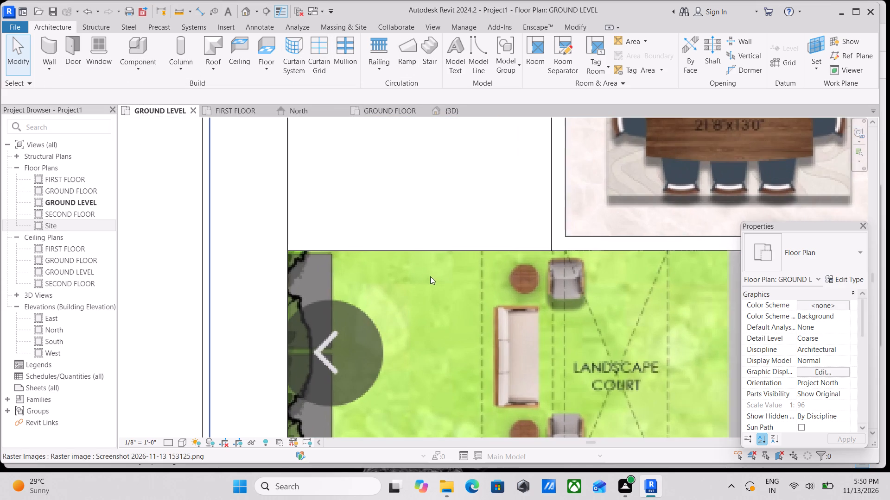
{"action": "middle_click_drag", "start_coordinate": [410, 273], "coordinate": [375, 210]}
{"action": "scroll", "coordinate": [373, 202], "scroll_direction": "up", "scroll_amount": 1}
{"action": "scroll", "coordinate": [374, 203], "scroll_direction": "down", "scroll_amount": 3}
{"action": "middle_click", "coordinate": [381, 223]}
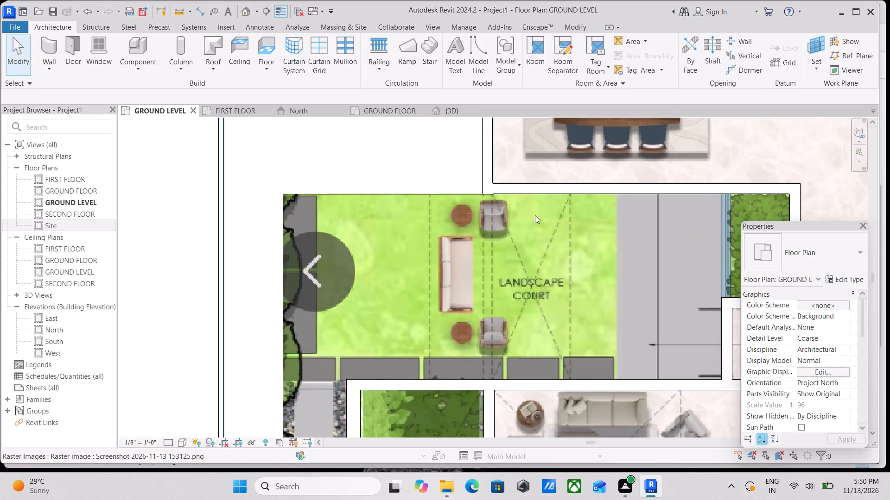
{"action": "scroll", "coordinate": [541, 219], "scroll_direction": "down", "scroll_amount": 2}
{"action": "middle_click_drag", "start_coordinate": [546, 228], "coordinate": [524, 256]}
{"action": "scroll", "coordinate": [616, 256], "scroll_direction": "up", "scroll_amount": 1}
{"action": "middle_click_drag", "start_coordinate": [616, 256], "coordinate": [566, 264]}
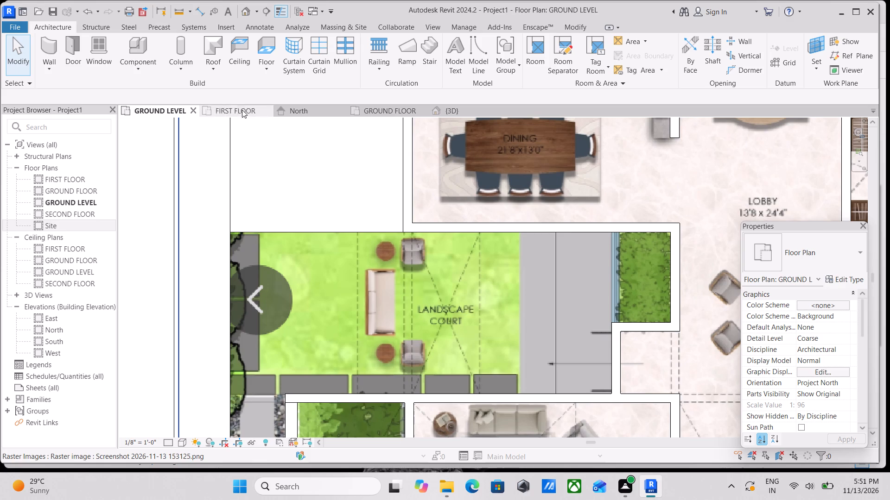
{"action": "scroll", "coordinate": [250, 200], "scroll_direction": "up", "scroll_amount": 2}
{"action": "scroll", "coordinate": [471, 344], "scroll_direction": "up", "scroll_amount": 2}
{"action": "scroll", "coordinate": [601, 419], "scroll_direction": "up", "scroll_amount": 1}
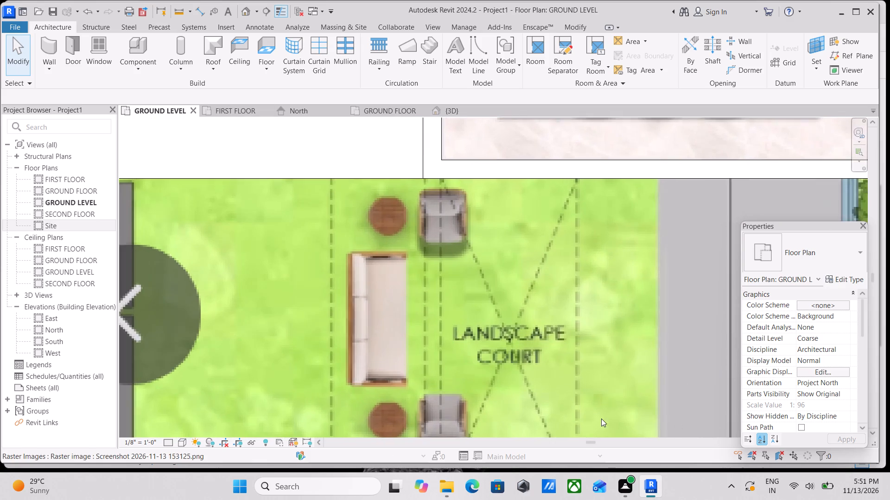
{"action": "scroll", "coordinate": [601, 419], "scroll_direction": "up", "scroll_amount": 1}
{"action": "scroll", "coordinate": [572, 354], "scroll_direction": "down", "scroll_amount": 7}
{"action": "middle_click_drag", "start_coordinate": [571, 354], "coordinate": [515, 321]}
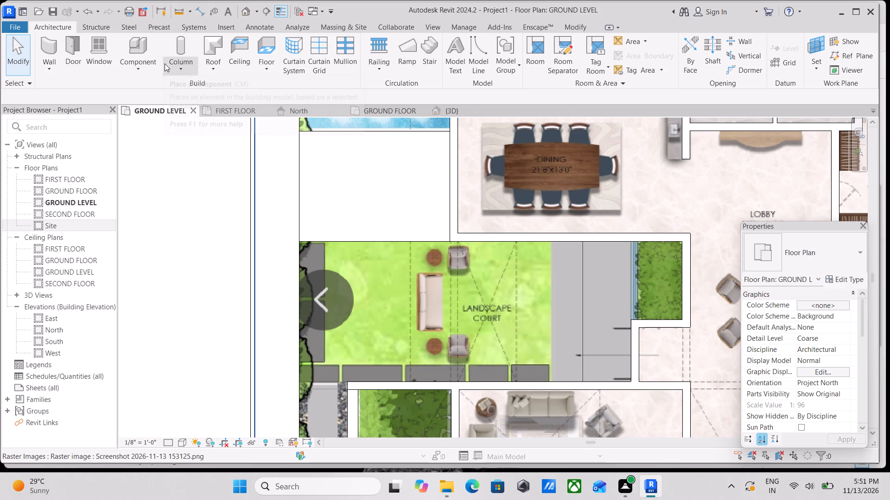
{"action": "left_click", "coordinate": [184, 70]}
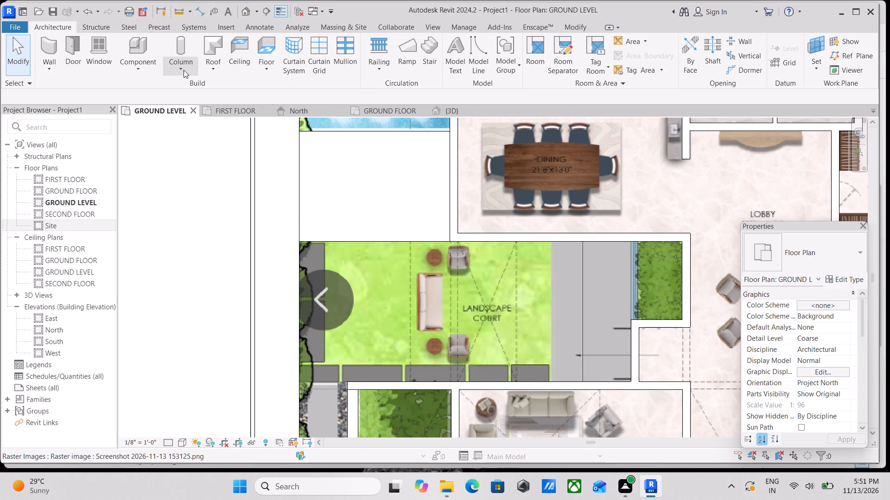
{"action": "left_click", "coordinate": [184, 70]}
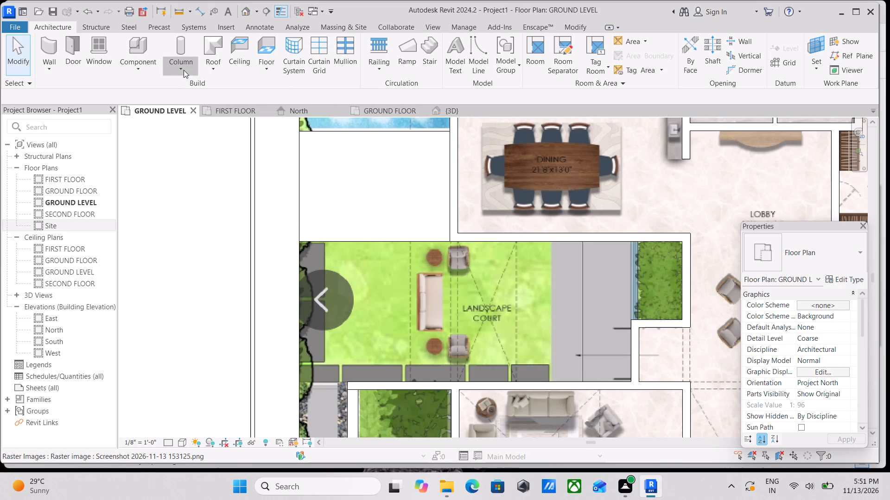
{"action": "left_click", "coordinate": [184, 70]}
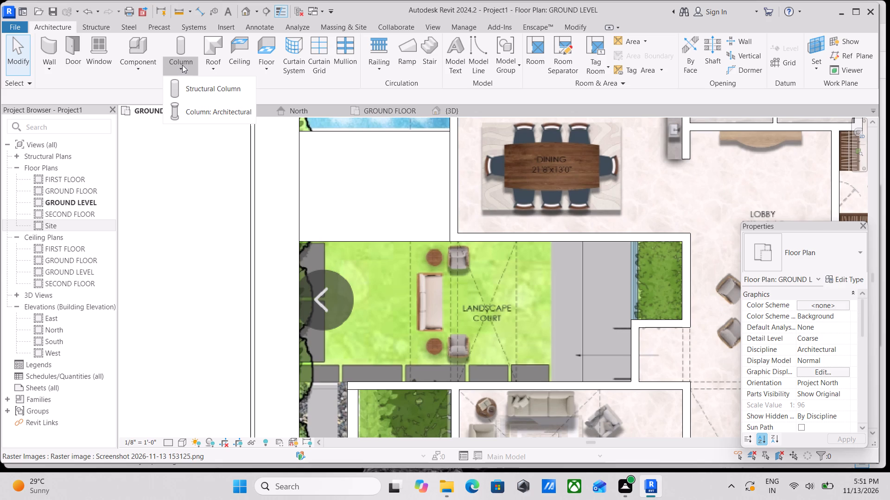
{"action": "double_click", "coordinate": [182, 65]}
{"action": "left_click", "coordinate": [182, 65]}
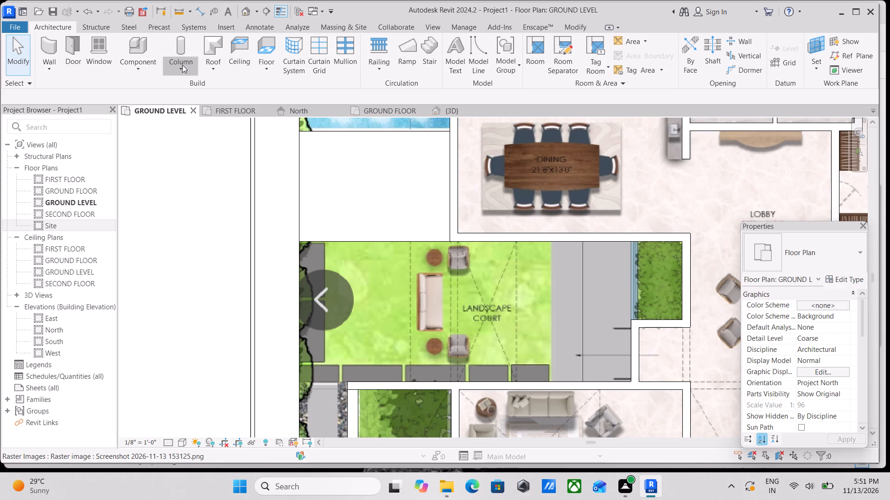
Examine the grey stepped paving between the landscape court's lawn and the planter beside the lobby.
{"action": "scroll", "coordinate": [582, 291], "scroll_direction": "up", "scroll_amount": 2}
{"action": "middle_click_drag", "start_coordinate": [617, 290], "coordinate": [515, 313]}
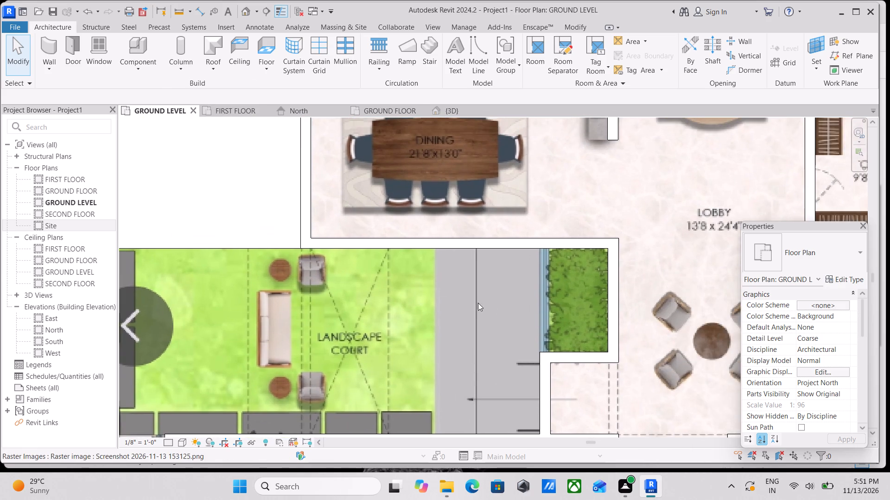
{"action": "scroll", "coordinate": [426, 264], "scroll_direction": "up", "scroll_amount": 3}
{"action": "middle_click_drag", "start_coordinate": [456, 270], "coordinate": [410, 278]}
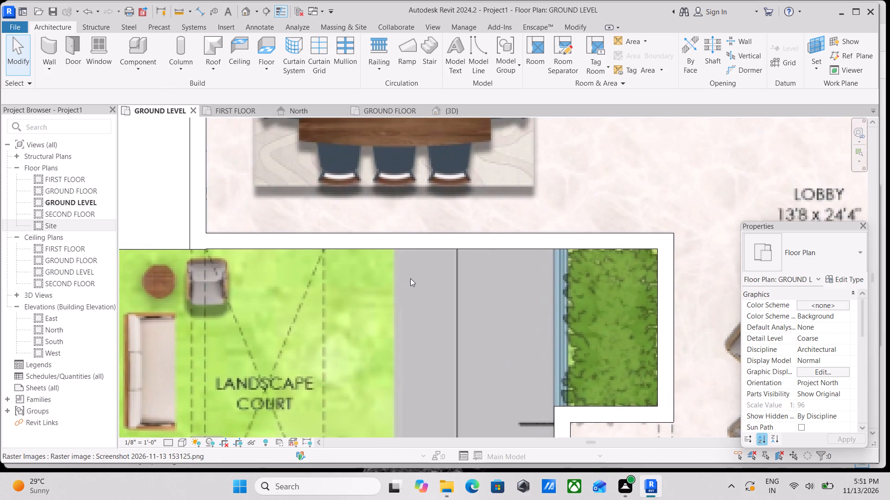
{"action": "scroll", "coordinate": [410, 278], "scroll_direction": "down", "scroll_amount": 2}
{"action": "scroll", "coordinate": [475, 322], "scroll_direction": "down", "scroll_amount": 3}
{"action": "middle_click_drag", "start_coordinate": [475, 322], "coordinate": [505, 291]}
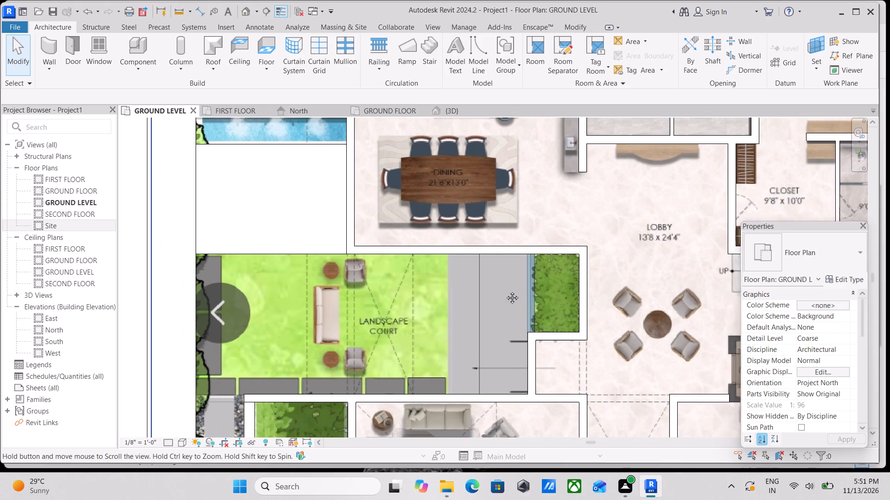
{"action": "middle_click_drag", "start_coordinate": [505, 291], "coordinate": [506, 290]}
{"action": "middle_click_drag", "start_coordinate": [499, 339], "coordinate": [547, 309]}
{"action": "scroll", "coordinate": [507, 344], "scroll_direction": "up", "scroll_amount": 6}
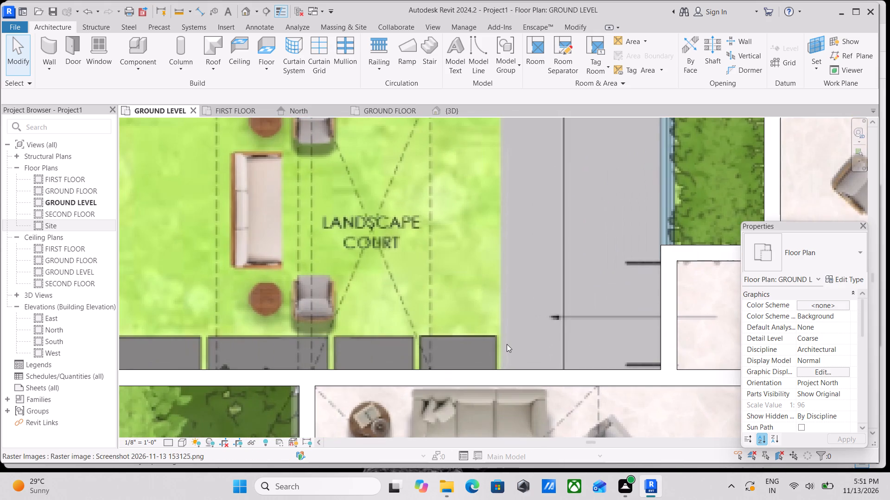
{"action": "scroll", "coordinate": [507, 344], "scroll_direction": "up", "scroll_amount": 3}
{"action": "scroll", "coordinate": [507, 344], "scroll_direction": "down", "scroll_amount": 3}
{"action": "scroll", "coordinate": [579, 325], "scroll_direction": "down", "scroll_amount": 2}
{"action": "middle_click_drag", "start_coordinate": [579, 325], "coordinate": [592, 426]}
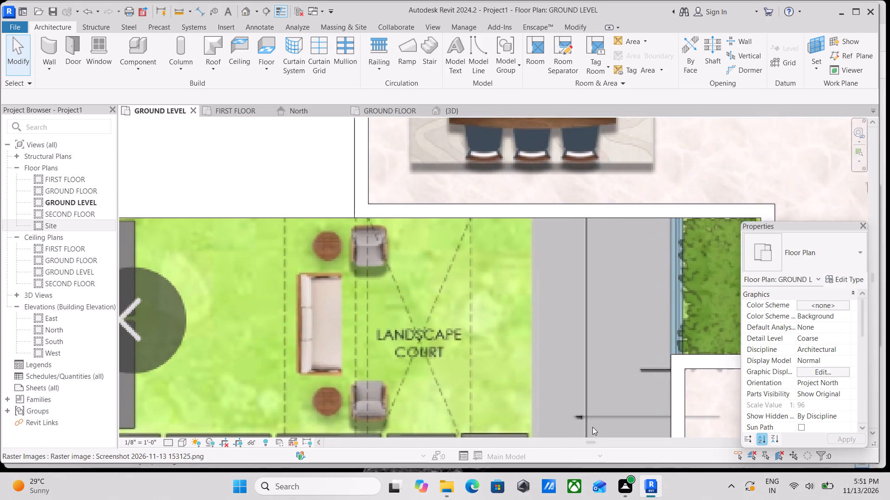
{"action": "scroll", "coordinate": [631, 341], "scroll_direction": "down", "scroll_amount": 1}
{"action": "middle_click_drag", "start_coordinate": [631, 341], "coordinate": [623, 360]}
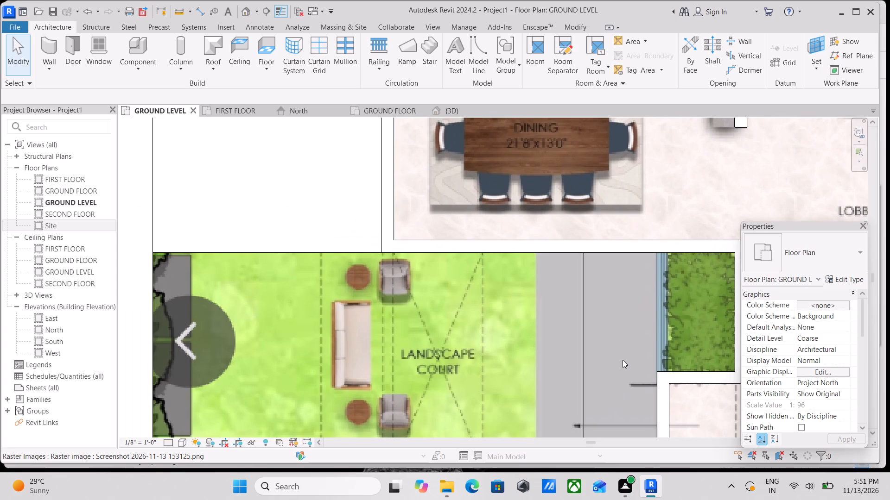
{"action": "scroll", "coordinate": [623, 360], "scroll_direction": "down", "scroll_amount": 1}
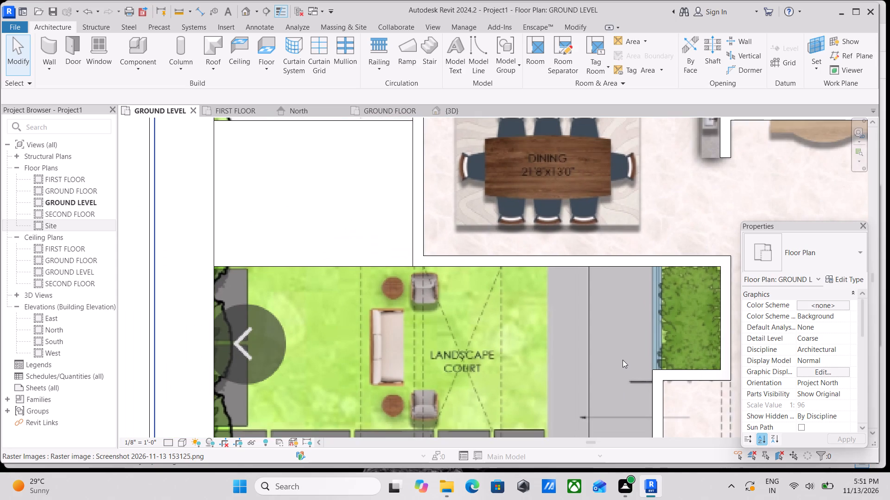
{"action": "scroll", "coordinate": [623, 360], "scroll_direction": "up", "scroll_amount": 1}
{"action": "scroll", "coordinate": [623, 360], "scroll_direction": "down", "scroll_amount": 1}
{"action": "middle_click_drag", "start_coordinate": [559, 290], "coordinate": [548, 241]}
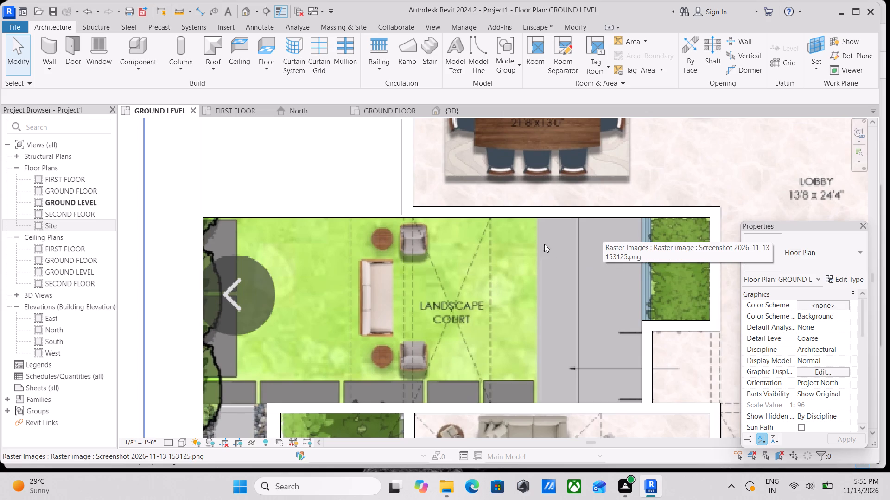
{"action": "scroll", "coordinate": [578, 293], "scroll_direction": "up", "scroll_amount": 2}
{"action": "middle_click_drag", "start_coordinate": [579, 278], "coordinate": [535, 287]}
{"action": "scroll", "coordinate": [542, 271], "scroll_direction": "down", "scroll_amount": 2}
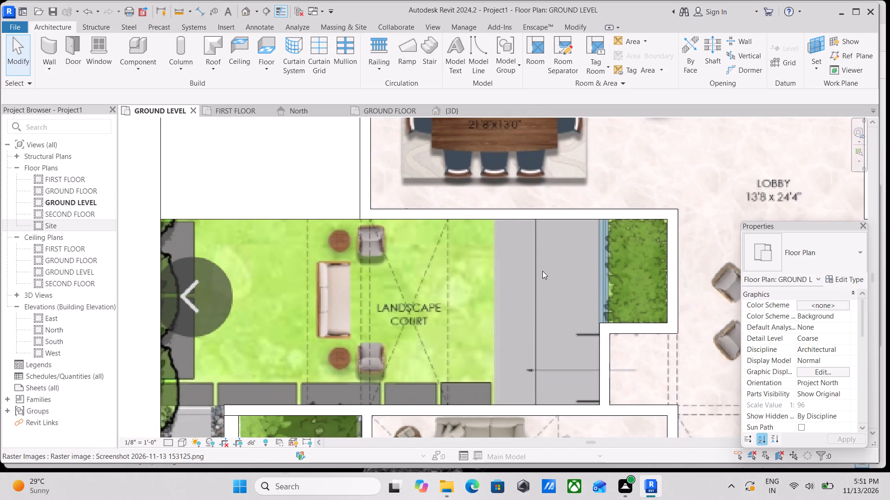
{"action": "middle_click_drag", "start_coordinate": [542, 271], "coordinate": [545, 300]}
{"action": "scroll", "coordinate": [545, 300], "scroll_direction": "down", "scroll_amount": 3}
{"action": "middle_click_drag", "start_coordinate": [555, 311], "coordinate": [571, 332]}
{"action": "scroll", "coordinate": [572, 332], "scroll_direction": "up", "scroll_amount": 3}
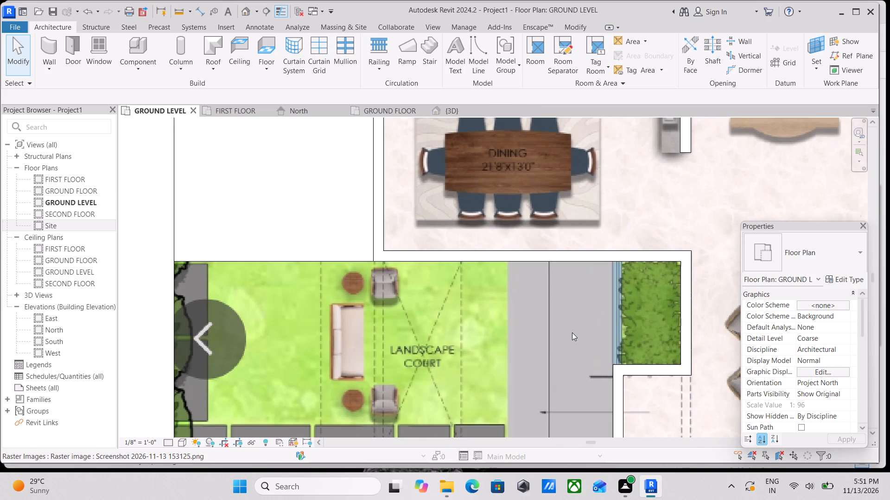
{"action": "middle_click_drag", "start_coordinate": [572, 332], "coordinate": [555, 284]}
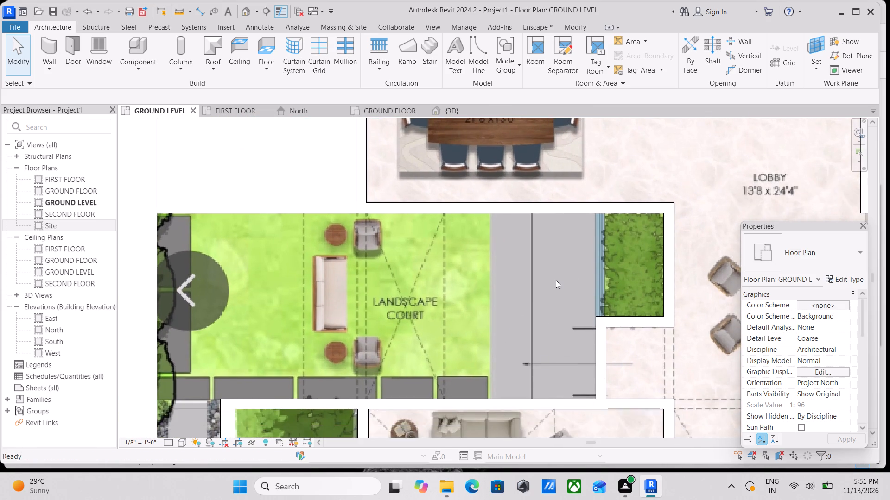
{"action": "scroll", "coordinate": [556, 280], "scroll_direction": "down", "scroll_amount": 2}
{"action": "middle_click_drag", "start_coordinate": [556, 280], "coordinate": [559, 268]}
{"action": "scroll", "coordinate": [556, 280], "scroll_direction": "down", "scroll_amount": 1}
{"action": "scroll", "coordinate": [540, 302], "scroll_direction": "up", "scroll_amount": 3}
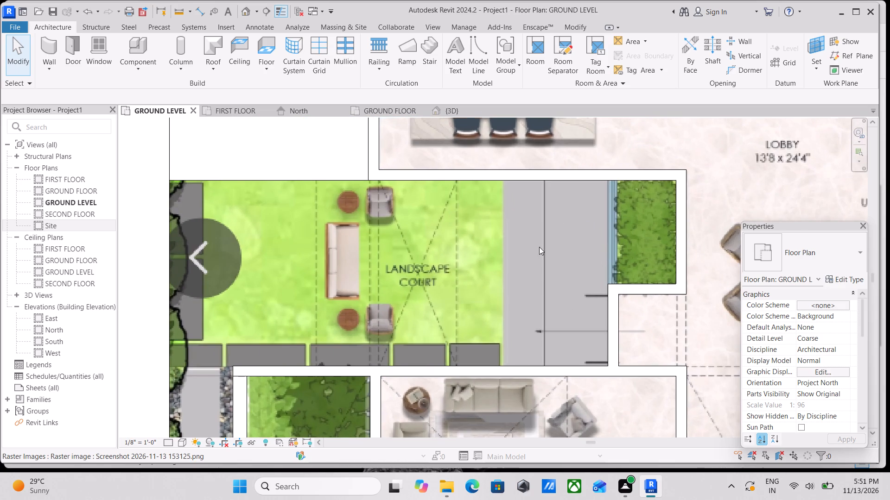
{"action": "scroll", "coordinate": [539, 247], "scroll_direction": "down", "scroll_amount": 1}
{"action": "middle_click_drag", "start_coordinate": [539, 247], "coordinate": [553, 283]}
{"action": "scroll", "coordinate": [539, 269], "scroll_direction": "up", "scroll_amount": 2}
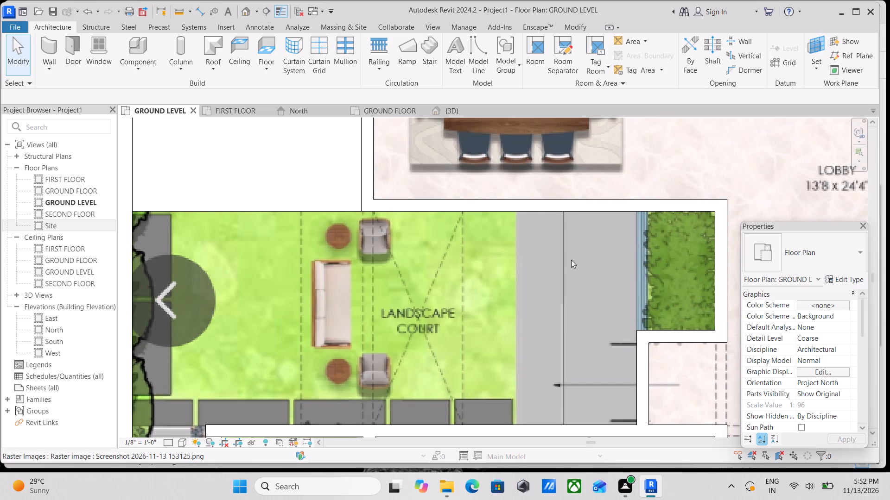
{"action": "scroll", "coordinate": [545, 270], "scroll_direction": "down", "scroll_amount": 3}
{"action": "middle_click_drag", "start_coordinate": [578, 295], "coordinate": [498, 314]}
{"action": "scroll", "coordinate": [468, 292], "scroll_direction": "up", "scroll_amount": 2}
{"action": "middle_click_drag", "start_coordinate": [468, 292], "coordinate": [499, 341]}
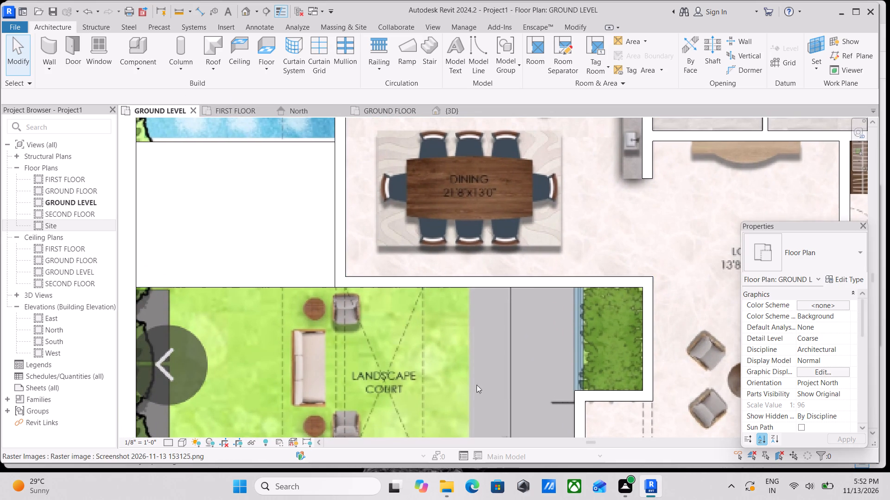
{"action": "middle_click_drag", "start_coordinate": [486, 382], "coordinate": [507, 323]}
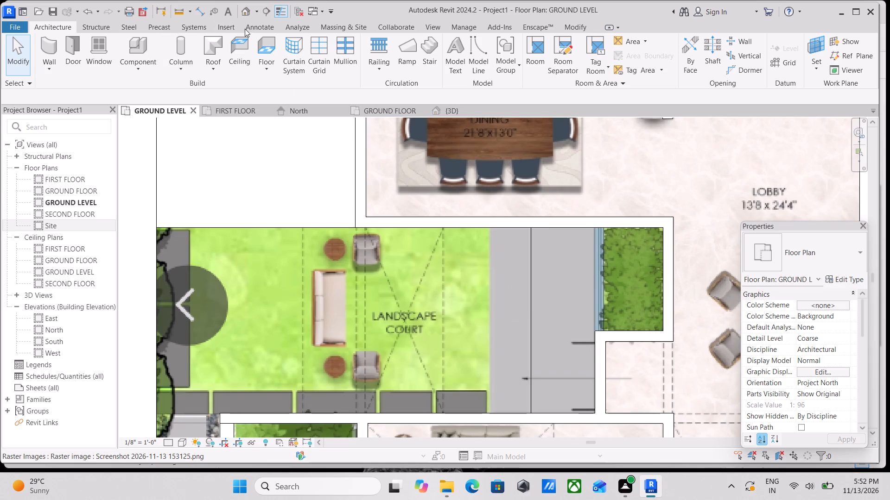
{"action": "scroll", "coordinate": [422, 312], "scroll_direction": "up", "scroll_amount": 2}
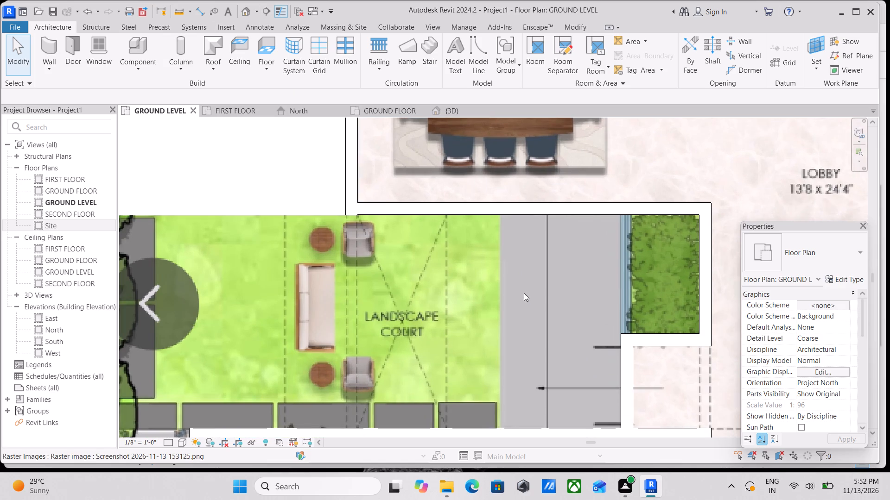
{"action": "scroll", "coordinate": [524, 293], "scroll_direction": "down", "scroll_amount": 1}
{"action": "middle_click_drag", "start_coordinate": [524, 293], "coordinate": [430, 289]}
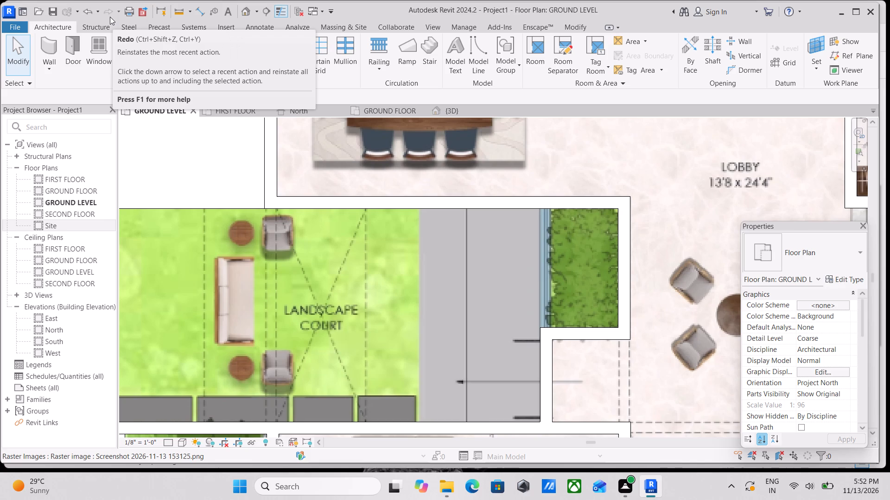
Examine the grey stepped paving and the planter between the landscape court and the lobby in the plan.
{"action": "scroll", "coordinate": [97, 0], "scroll_direction": "down", "scroll_amount": 1}
{"action": "scroll", "coordinate": [343, 198], "scroll_direction": "down", "scroll_amount": 2}
{"action": "scroll", "coordinate": [505, 270], "scroll_direction": "up", "scroll_amount": 2}
{"action": "scroll", "coordinate": [415, 227], "scroll_direction": "up", "scroll_amount": 3}
{"action": "middle_click_drag", "start_coordinate": [415, 227], "coordinate": [408, 267]}
{"action": "scroll", "coordinate": [408, 267], "scroll_direction": "up", "scroll_amount": 1}
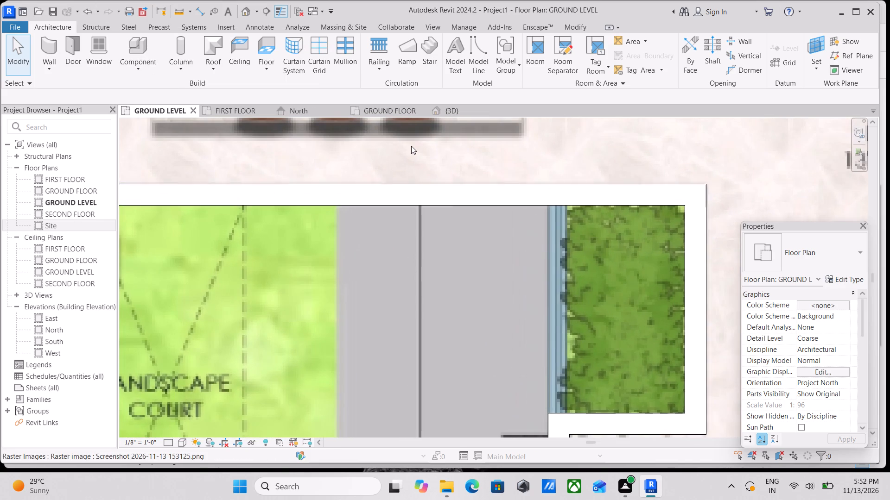
{"action": "scroll", "coordinate": [411, 146], "scroll_direction": "down", "scroll_amount": 2}
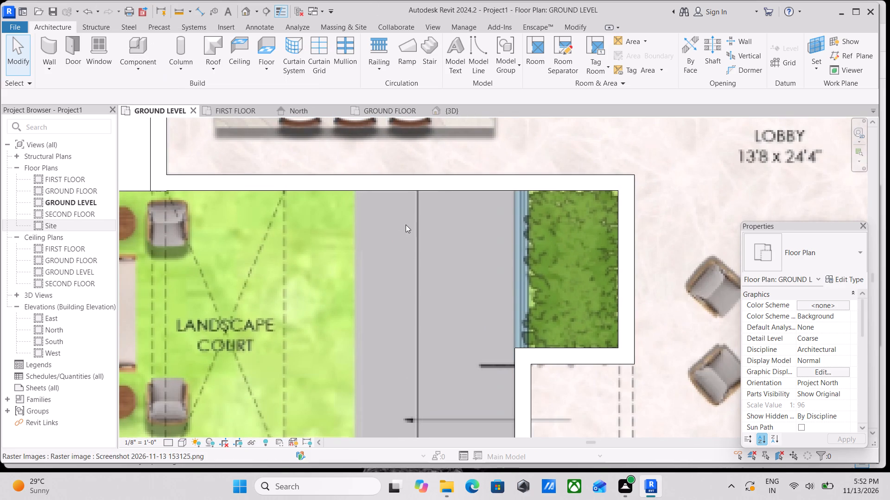
{"action": "middle_click_drag", "start_coordinate": [406, 225], "coordinate": [335, 187]}
{"action": "scroll", "coordinate": [335, 187], "scroll_direction": "down", "scroll_amount": 1}
{"action": "scroll", "coordinate": [335, 187], "scroll_direction": "up", "scroll_amount": 1}
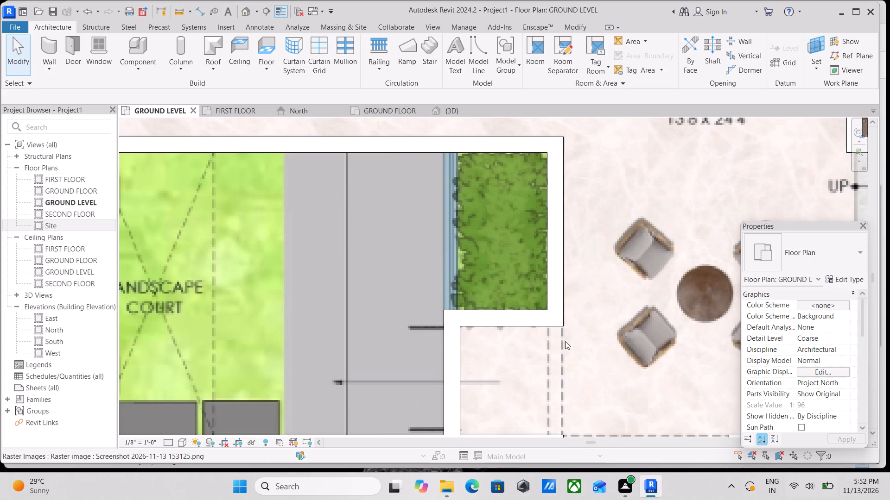
Examine the ground-level plan around the court, pool, store and kitchen, and across to the plot boundary.
{"action": "scroll", "coordinate": [513, 333], "scroll_direction": "down", "scroll_amount": 4}
{"action": "scroll", "coordinate": [382, 297], "scroll_direction": "down", "scroll_amount": 2}
{"action": "middle_click_drag", "start_coordinate": [382, 297], "coordinate": [521, 392]}
{"action": "scroll", "coordinate": [516, 375], "scroll_direction": "down", "scroll_amount": 2}
{"action": "middle_click_drag", "start_coordinate": [516, 375], "coordinate": [456, 338]}
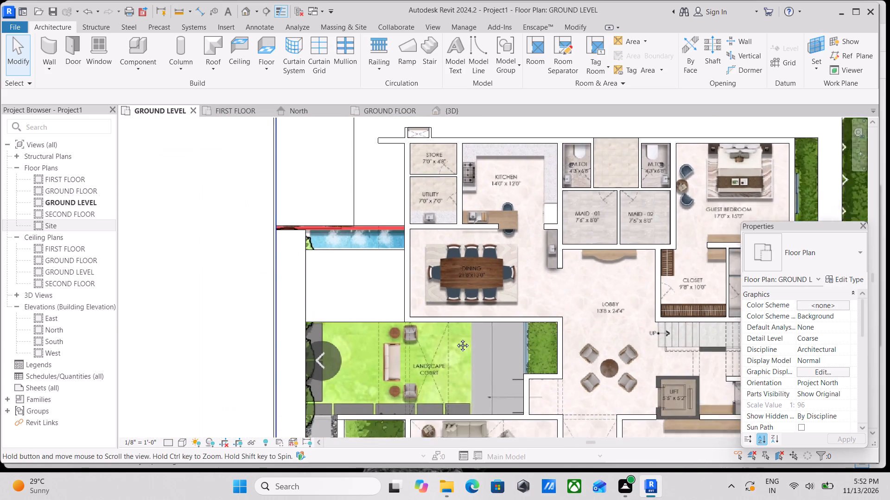
{"action": "middle_click_drag", "start_coordinate": [456, 338], "coordinate": [443, 325]}
{"action": "scroll", "coordinate": [436, 319], "scroll_direction": "down", "scroll_amount": 4}
{"action": "middle_click_drag", "start_coordinate": [510, 374], "coordinate": [458, 332]}
{"action": "middle_click_drag", "start_coordinate": [458, 332], "coordinate": [463, 367]}
{"action": "scroll", "coordinate": [404, 235], "scroll_direction": "up", "scroll_amount": 4}
{"action": "middle_click_drag", "start_coordinate": [404, 235], "coordinate": [412, 272]}
{"action": "scroll", "coordinate": [326, 187], "scroll_direction": "up", "scroll_amount": 2}
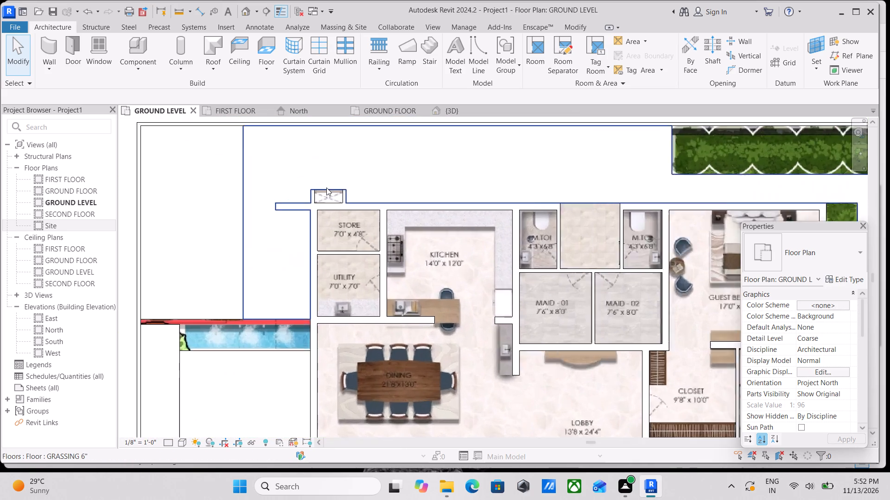
{"action": "scroll", "coordinate": [326, 187], "scroll_direction": "up", "scroll_amount": 1}
{"action": "scroll", "coordinate": [289, 252], "scroll_direction": "down", "scroll_amount": 7}
{"action": "middle_click_drag", "start_coordinate": [393, 285], "coordinate": [309, 71]}
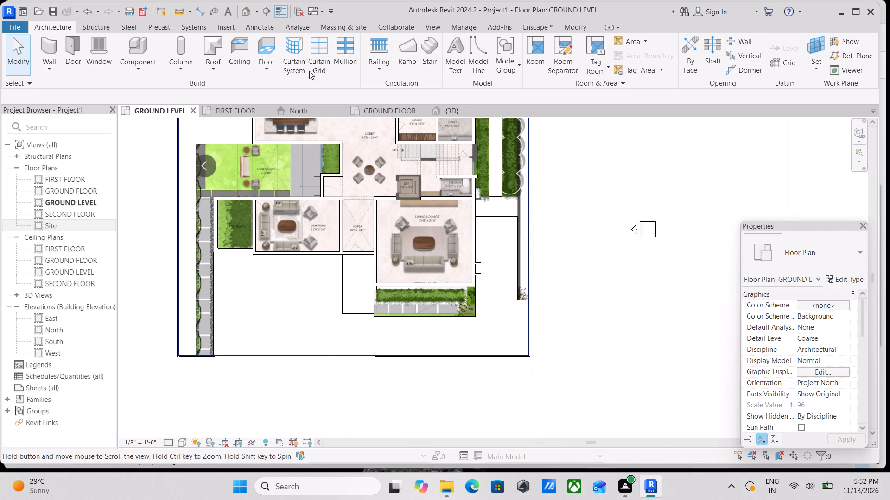
{"action": "middle_click_drag", "start_coordinate": [309, 71], "coordinate": [309, 73]}
Examine the hedge and paving strip outside the living lounge, and the foyer and lobby areas in the plan.
{"action": "scroll", "coordinate": [360, 265], "scroll_direction": "up", "scroll_amount": 2}
{"action": "scroll", "coordinate": [434, 319], "scroll_direction": "up", "scroll_amount": 5}
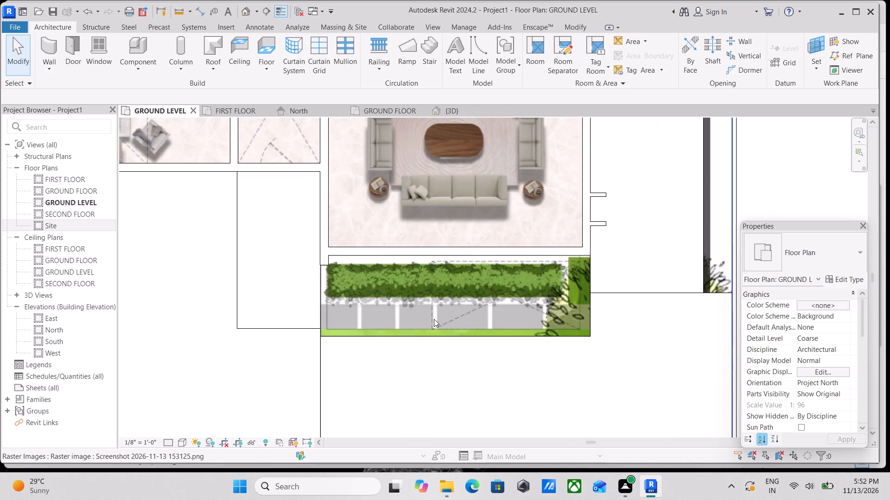
{"action": "scroll", "coordinate": [462, 288], "scroll_direction": "up", "scroll_amount": 3}
{"action": "scroll", "coordinate": [462, 288], "scroll_direction": "down", "scroll_amount": 4}
{"action": "scroll", "coordinate": [373, 323], "scroll_direction": "up", "scroll_amount": 2}
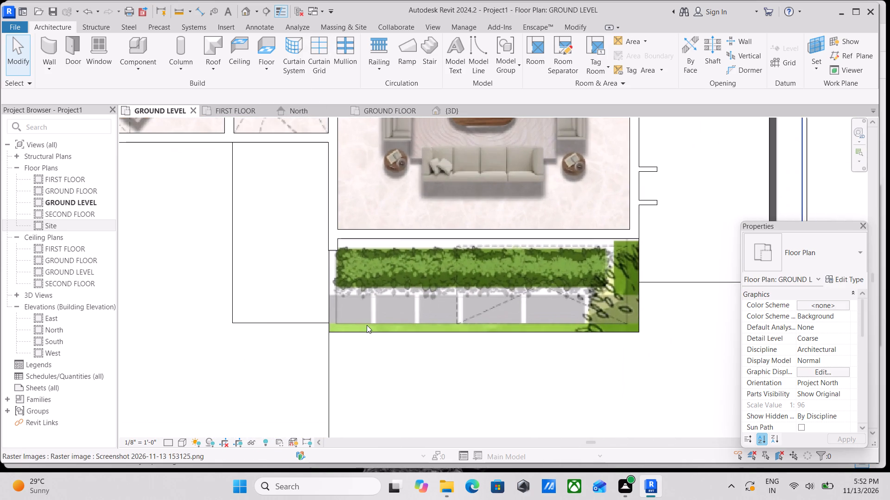
{"action": "scroll", "coordinate": [367, 325], "scroll_direction": "down", "scroll_amount": 2}
{"action": "middle_click_drag", "start_coordinate": [367, 325], "coordinate": [367, 365]}
{"action": "scroll", "coordinate": [395, 284], "scroll_direction": "down", "scroll_amount": 1}
{"action": "middle_click_drag", "start_coordinate": [395, 284], "coordinate": [420, 362]}
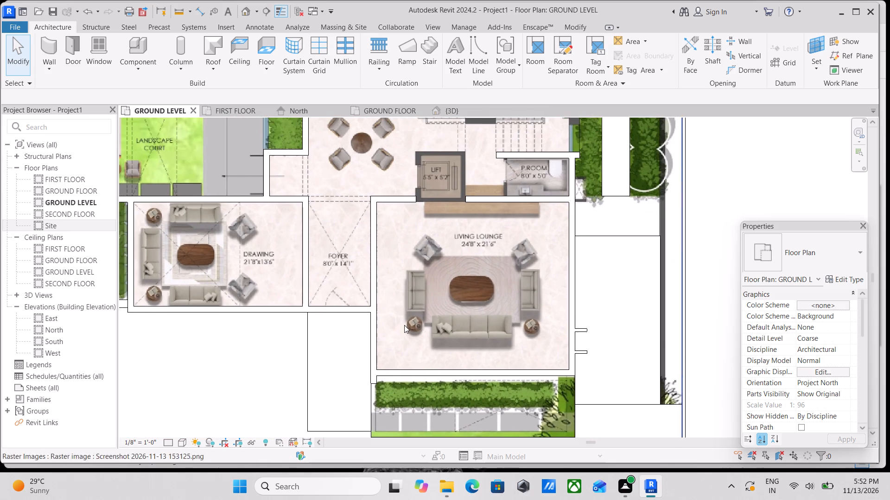
{"action": "scroll", "coordinate": [361, 272], "scroll_direction": "down", "scroll_amount": 1}
{"action": "middle_click_drag", "start_coordinate": [361, 272], "coordinate": [391, 332]}
{"action": "scroll", "coordinate": [374, 275], "scroll_direction": "up", "scroll_amount": 3}
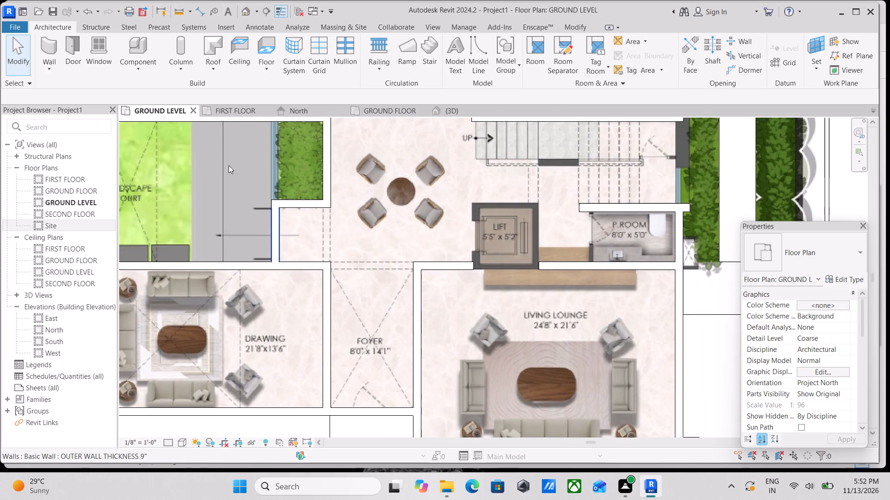
Switch to the 3D view and examine the villa's walls and outdoor floors from several sides.
{"action": "left_click", "coordinate": [452, 112]}
{"action": "middle_click_drag", "start_coordinate": [490, 278], "coordinate": [480, 225]}
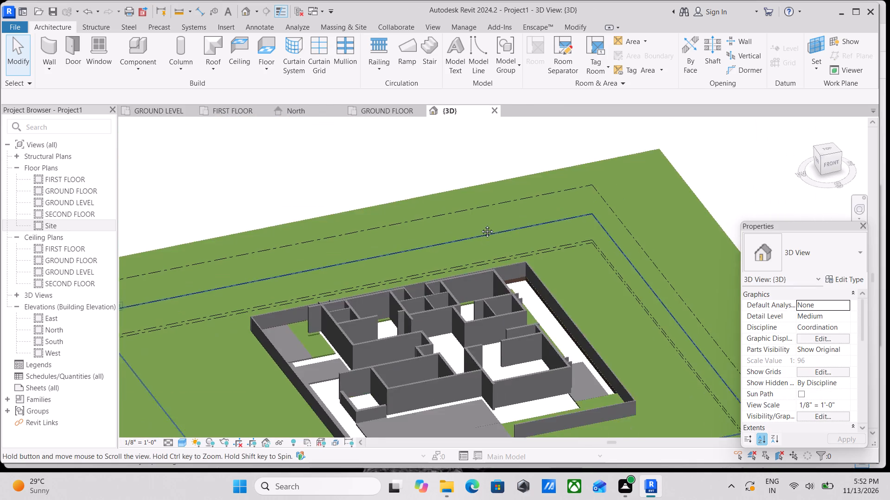
{"action": "middle_click_drag", "start_coordinate": [480, 225], "coordinate": [477, 200]}
{"action": "scroll", "coordinate": [445, 347], "scroll_direction": "down", "scroll_amount": 2}
{"action": "middle_click_drag", "start_coordinate": [399, 367], "coordinate": [461, 339], "text": "shift"}
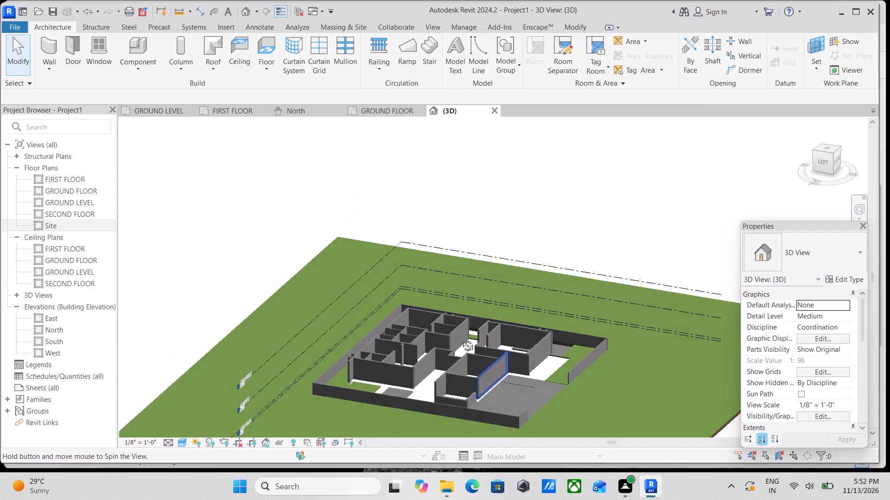
{"action": "middle_click_drag", "start_coordinate": [461, 339], "coordinate": [372, 379], "text": "shift"}
{"action": "scroll", "coordinate": [372, 379], "scroll_direction": "up", "scroll_amount": 3, "text": "shift"}
{"action": "scroll", "coordinate": [396, 322], "scroll_direction": "up", "scroll_amount": 2}
{"action": "middle_click_drag", "start_coordinate": [400, 322], "coordinate": [379, 305], "text": "shift"}
{"action": "middle_click_drag", "start_coordinate": [383, 324], "coordinate": [290, 361], "text": "shift"}
{"action": "scroll", "coordinate": [390, 282], "scroll_direction": "up", "scroll_amount": 3}
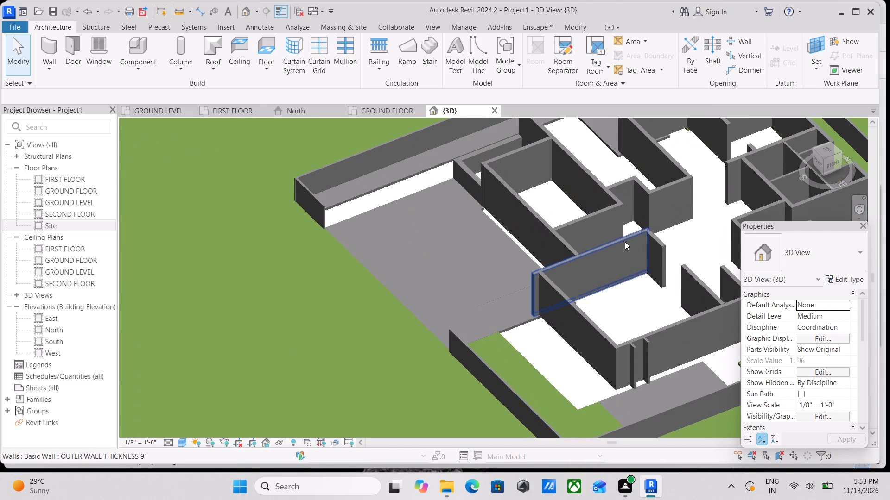
{"action": "middle_click_drag", "start_coordinate": [625, 242], "coordinate": [435, 329]}
{"action": "scroll", "coordinate": [435, 329], "scroll_direction": "up", "scroll_amount": 4}
{"action": "scroll", "coordinate": [392, 307], "scroll_direction": "up", "scroll_amount": 3}
{"action": "middle_click_drag", "start_coordinate": [391, 306], "coordinate": [398, 269], "text": "shift"}
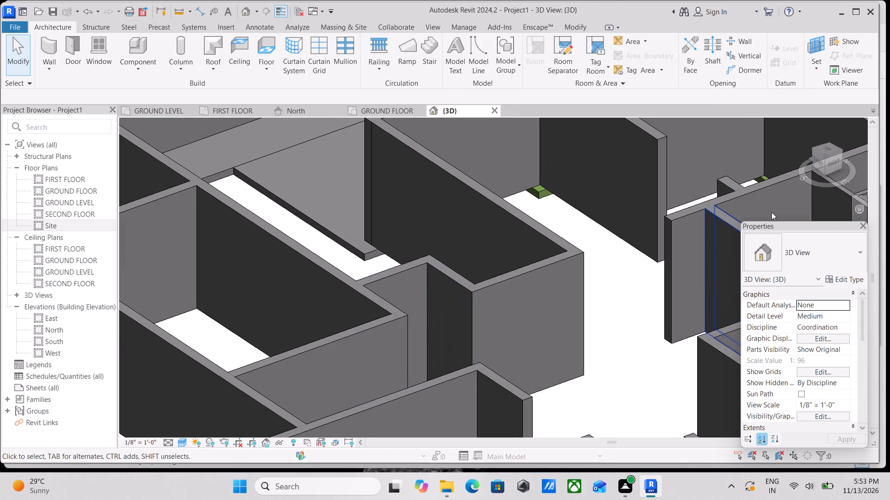
Examine the villa model from the front and from its front-right corner in 3D.
{"action": "left_click", "coordinate": [819, 161]}
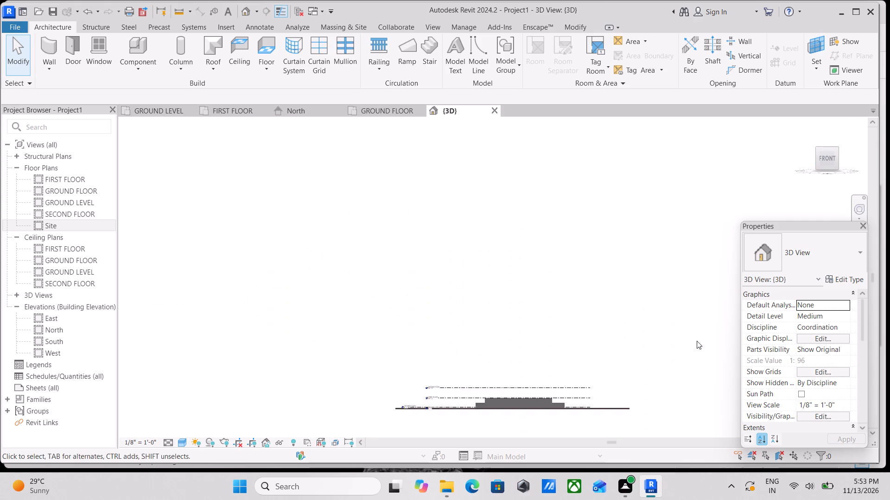
{"action": "scroll", "coordinate": [549, 289], "scroll_direction": "up", "scroll_amount": 12}
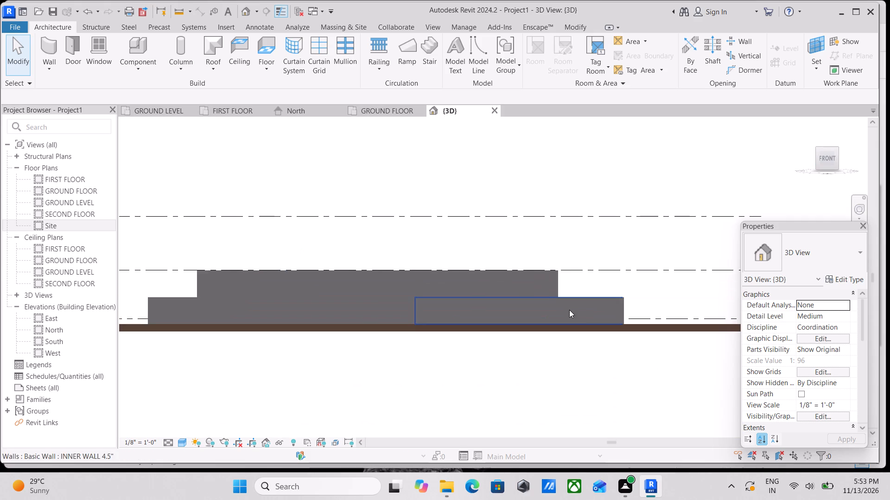
{"action": "scroll", "coordinate": [569, 310], "scroll_direction": "down", "scroll_amount": 1}
{"action": "middle_click_drag", "start_coordinate": [569, 310], "coordinate": [860, 346]}
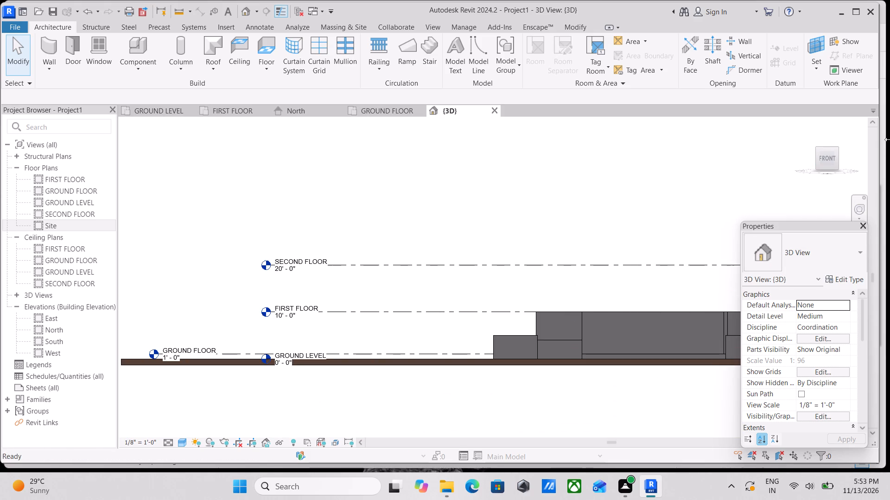
{"action": "left_click", "coordinate": [837, 149]}
{"action": "scroll", "coordinate": [596, 350], "scroll_direction": "up", "scroll_amount": 5}
{"action": "scroll", "coordinate": [561, 316], "scroll_direction": "up", "scroll_amount": 2}
{"action": "middle_click_drag", "start_coordinate": [561, 316], "coordinate": [563, 354]}
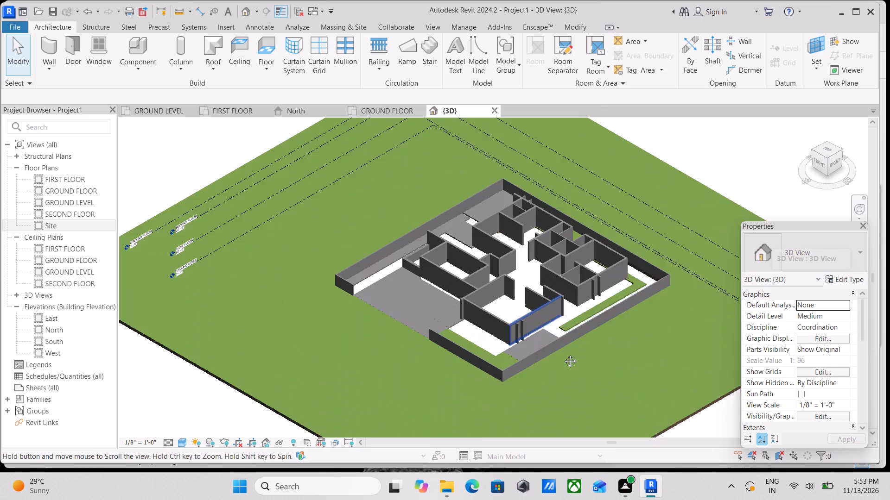
{"action": "middle_click_drag", "start_coordinate": [563, 354], "coordinate": [550, 424]}
{"action": "middle_click_drag", "start_coordinate": [510, 389], "coordinate": [625, 406], "text": "shift"}
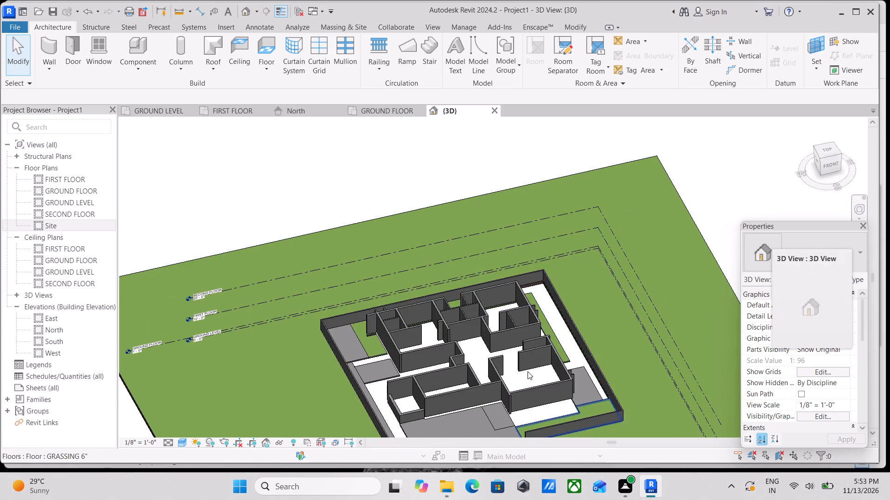
Examine the room layout and the grass floor along the villa's outer walls from above in 3D.
{"action": "middle_click_drag", "start_coordinate": [527, 371], "coordinate": [552, 410], "text": "shift"}
{"action": "scroll", "coordinate": [510, 330], "scroll_direction": "up", "scroll_amount": 3}
{"action": "middle_click_drag", "start_coordinate": [510, 330], "coordinate": [472, 387]}
{"action": "scroll", "coordinate": [472, 387], "scroll_direction": "up", "scroll_amount": 3, "text": "shift"}
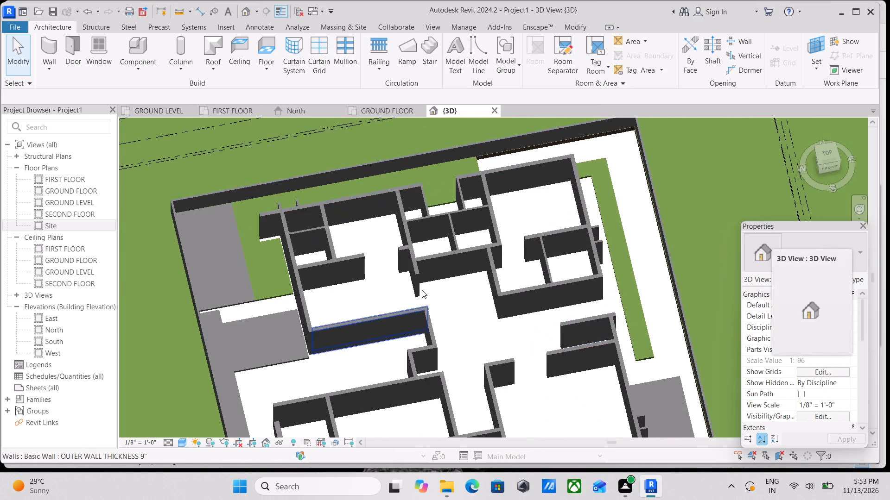
{"action": "middle_click_drag", "start_coordinate": [422, 290], "coordinate": [375, 240]}
{"action": "scroll", "coordinate": [422, 290], "scroll_direction": "up", "scroll_amount": 5}
{"action": "scroll", "coordinate": [445, 289], "scroll_direction": "down", "scroll_amount": 1}
{"action": "middle_click_drag", "start_coordinate": [445, 289], "coordinate": [497, 378]}
{"action": "scroll", "coordinate": [489, 352], "scroll_direction": "down", "scroll_amount": 5}
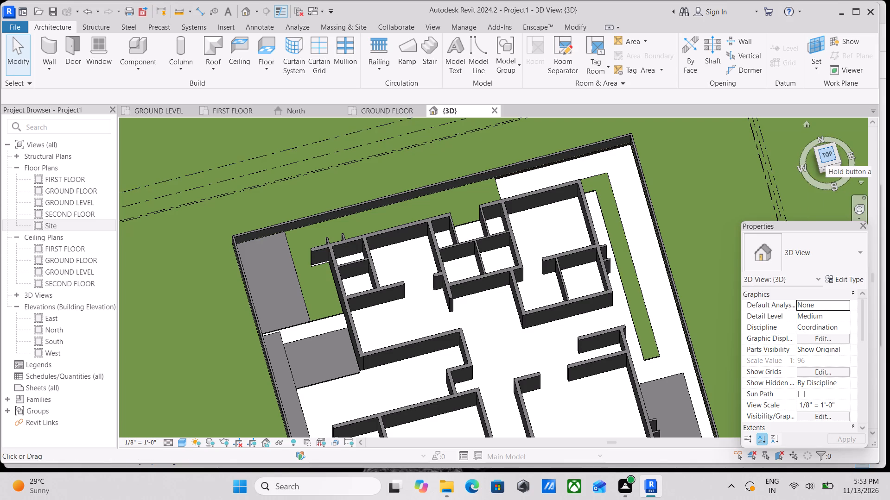
{"action": "scroll", "coordinate": [619, 204], "scroll_direction": "up", "scroll_amount": 3}
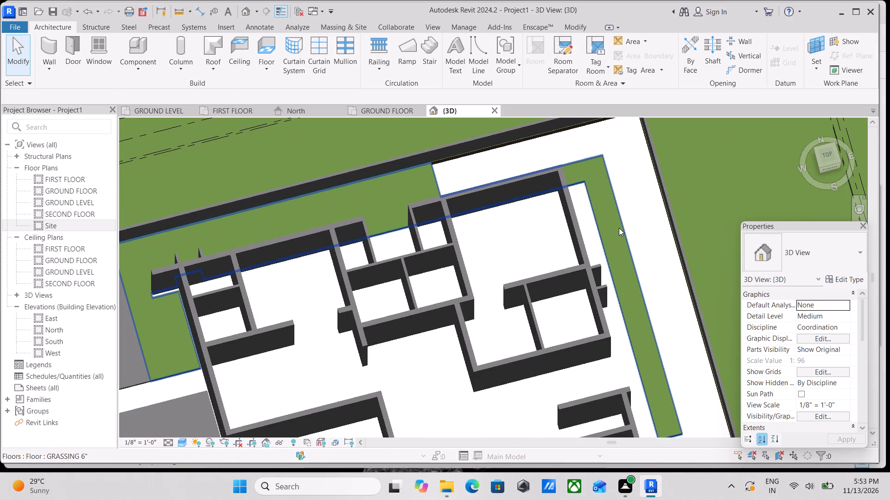
{"action": "left_click", "coordinate": [619, 228]}
{"action": "scroll", "coordinate": [619, 228], "scroll_direction": "down", "scroll_amount": 2}
{"action": "key", "text": "Escape"}
Examine the whole site model from underneath and above, ending in the top view, to check the floor coverage.
{"action": "scroll", "coordinate": [619, 228], "scroll_direction": "down", "scroll_amount": 2}
{"action": "middle_click_drag", "start_coordinate": [495, 345], "coordinate": [446, 256], "text": "shift"}
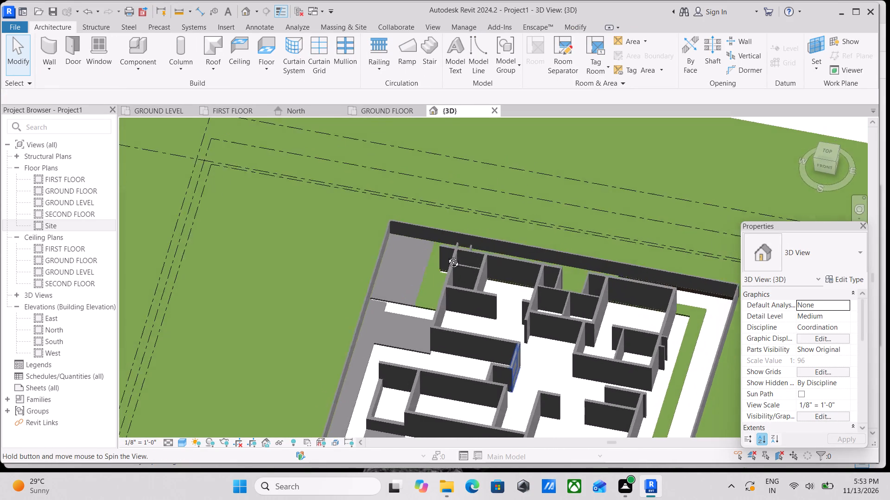
{"action": "middle_click_drag", "start_coordinate": [446, 256], "coordinate": [485, 224], "text": "shift"}
{"action": "middle_click_drag", "start_coordinate": [501, 372], "coordinate": [492, 230]}
{"action": "scroll", "coordinate": [492, 230], "scroll_direction": "down", "scroll_amount": 4}
{"action": "middle_click_drag", "start_coordinate": [507, 353], "coordinate": [509, 275], "text": "shift"}
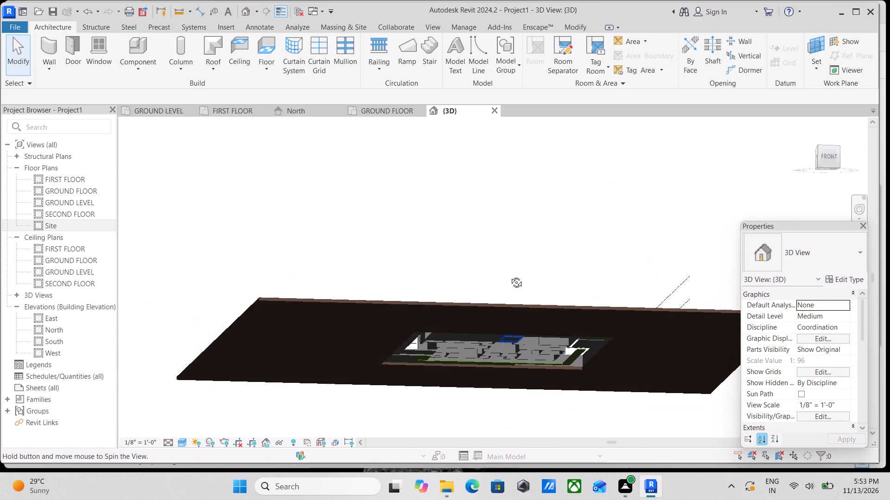
{"action": "middle_click_drag", "start_coordinate": [509, 275], "coordinate": [484, 414], "text": "shift"}
{"action": "middle_click_drag", "start_coordinate": [483, 313], "coordinate": [502, 451], "text": "shift"}
{"action": "scroll", "coordinate": [506, 450], "scroll_direction": "up", "scroll_amount": 3, "text": "shift"}
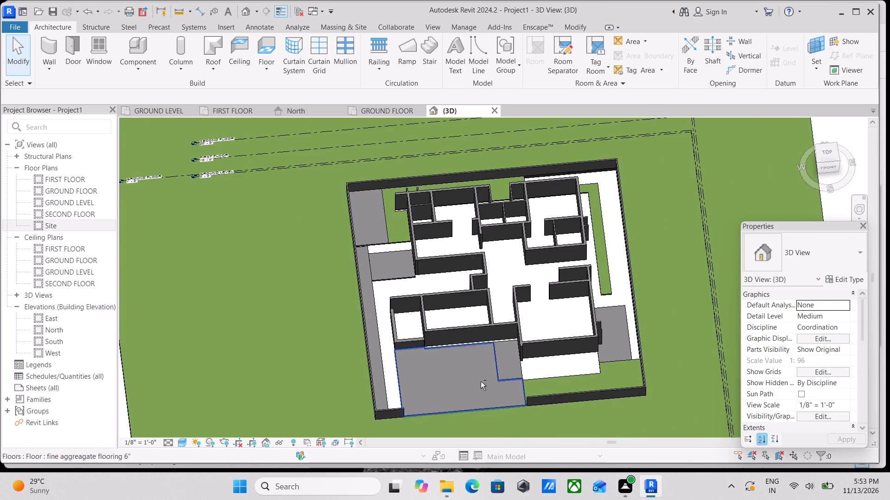
{"action": "middle_click_drag", "start_coordinate": [481, 382], "coordinate": [471, 419], "text": "shift"}
{"action": "scroll", "coordinate": [485, 315], "scroll_direction": "up", "scroll_amount": 3}
{"action": "middle_click_drag", "start_coordinate": [485, 315], "coordinate": [485, 433]}
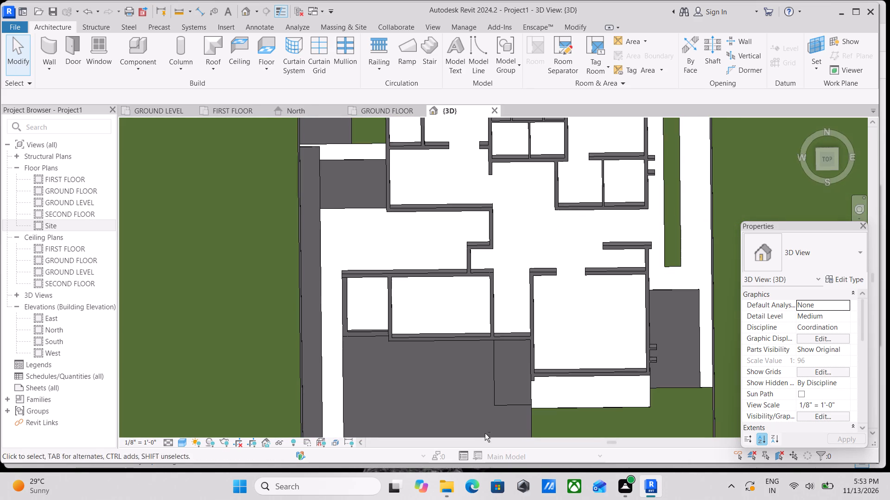
{"action": "middle_click", "coordinate": [485, 433], "text": "shift"}
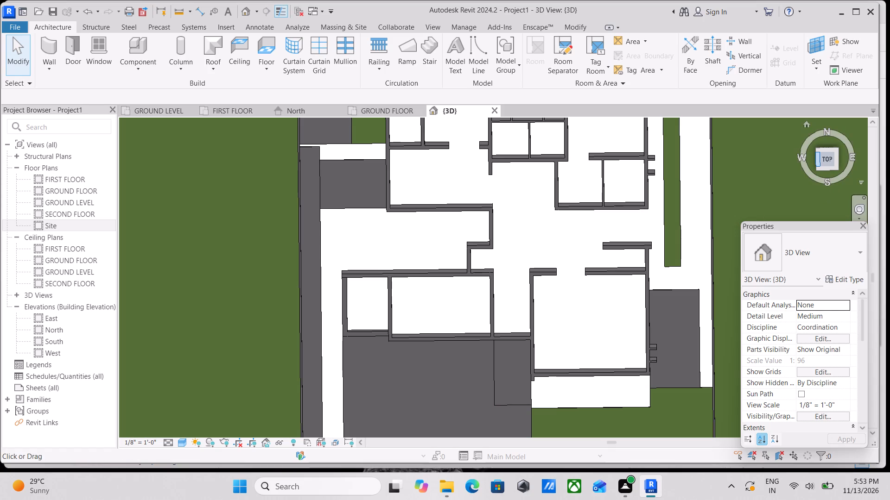
{"action": "left_click", "coordinate": [824, 160]}
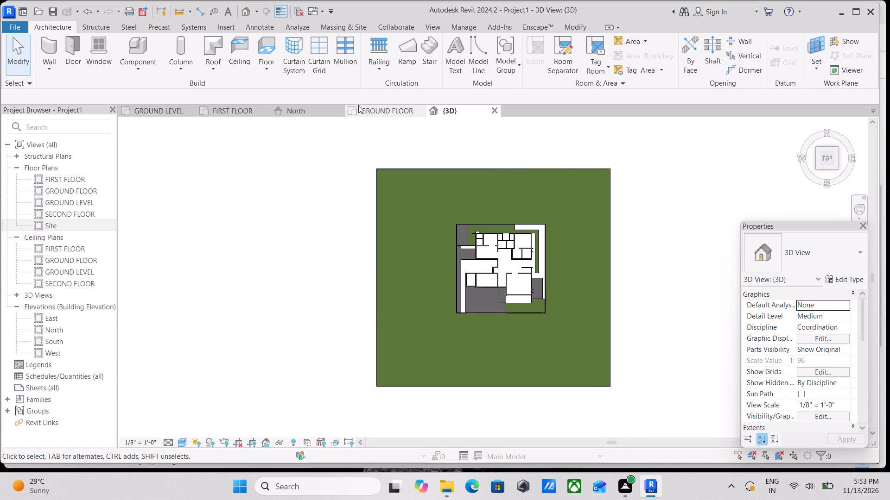
Open the GROUND FLOOR plan and examine the store, utility, kitchen and maid room areas and their outer walls.
{"action": "left_click", "coordinate": [381, 112]}
{"action": "scroll", "coordinate": [459, 319], "scroll_direction": "down", "scroll_amount": 2}
{"action": "middle_click_drag", "start_coordinate": [459, 319], "coordinate": [311, 322]}
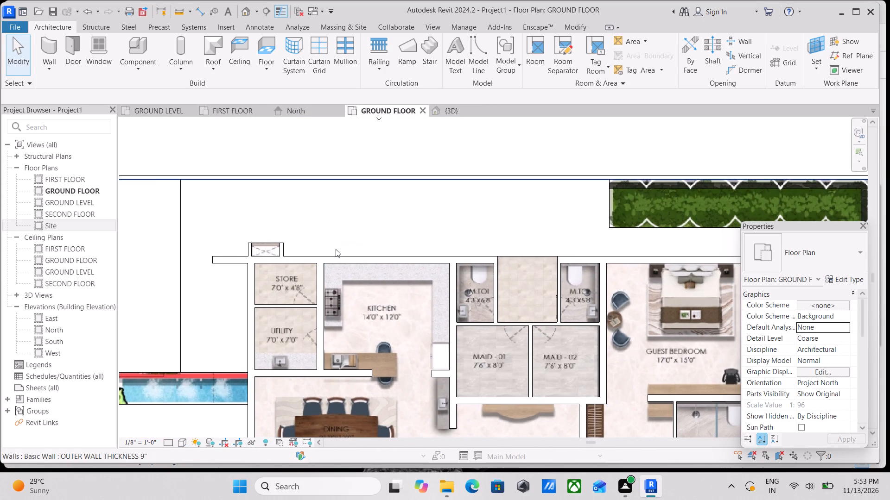
{"action": "scroll", "coordinate": [336, 249], "scroll_direction": "down", "scroll_amount": 1}
{"action": "middle_click_drag", "start_coordinate": [337, 341], "coordinate": [403, 387]}
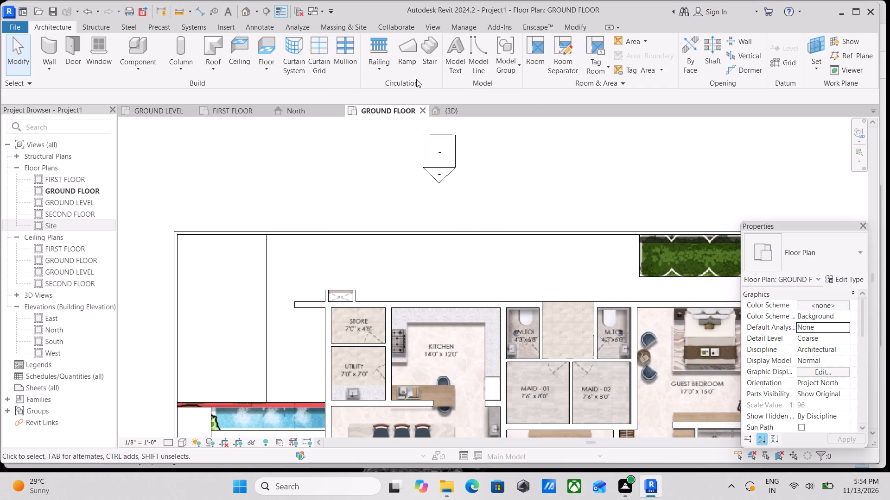
{"action": "scroll", "coordinate": [595, 325], "scroll_direction": "up", "scroll_amount": 2}
{"action": "middle_click_drag", "start_coordinate": [513, 320], "coordinate": [528, 285]}
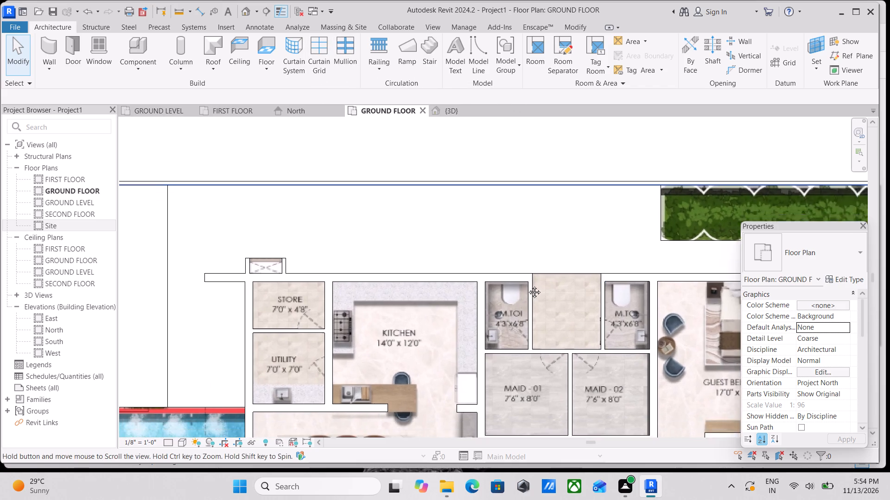
{"action": "middle_click_drag", "start_coordinate": [528, 285], "coordinate": [544, 256]}
{"action": "scroll", "coordinate": [544, 255], "scroll_direction": "up", "scroll_amount": 3}
{"action": "middle_click_drag", "start_coordinate": [331, 282], "coordinate": [413, 274]}
{"action": "scroll", "coordinate": [230, 238], "scroll_direction": "up", "scroll_amount": 3}
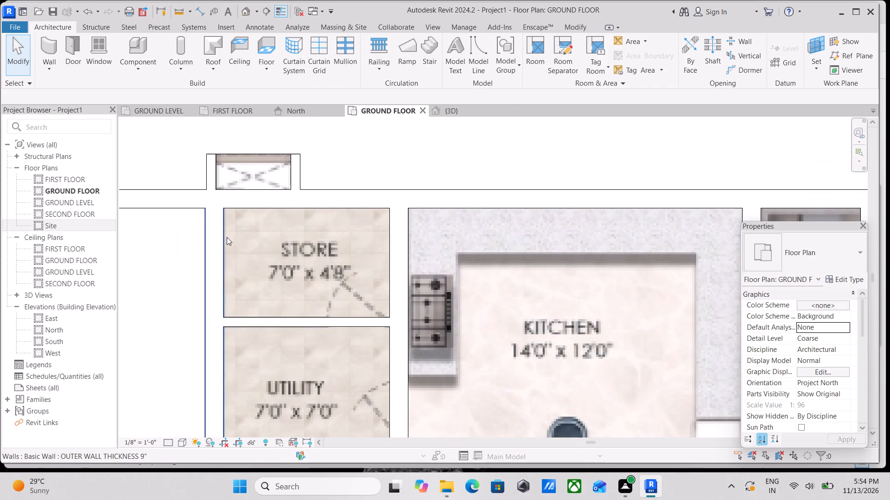
{"action": "middle_click_drag", "start_coordinate": [238, 219], "coordinate": [349, 266]}
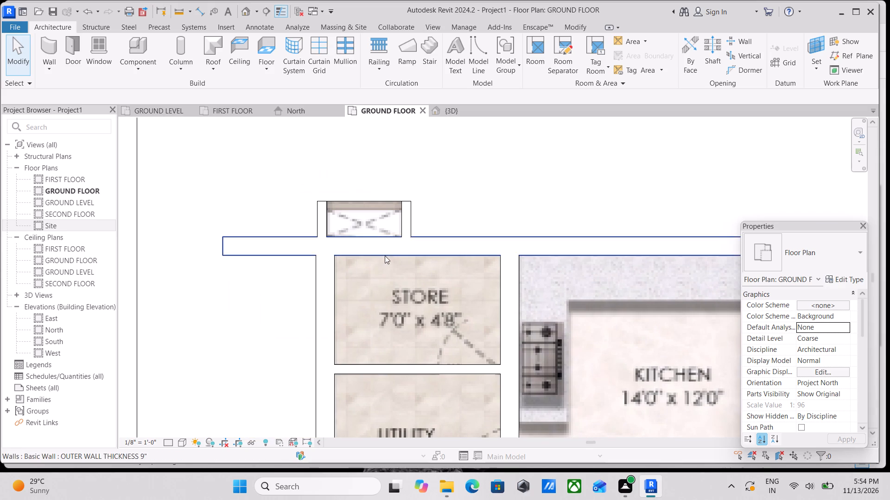
{"action": "scroll", "coordinate": [422, 273], "scroll_direction": "down", "scroll_amount": 2}
{"action": "middle_click", "coordinate": [423, 274]}
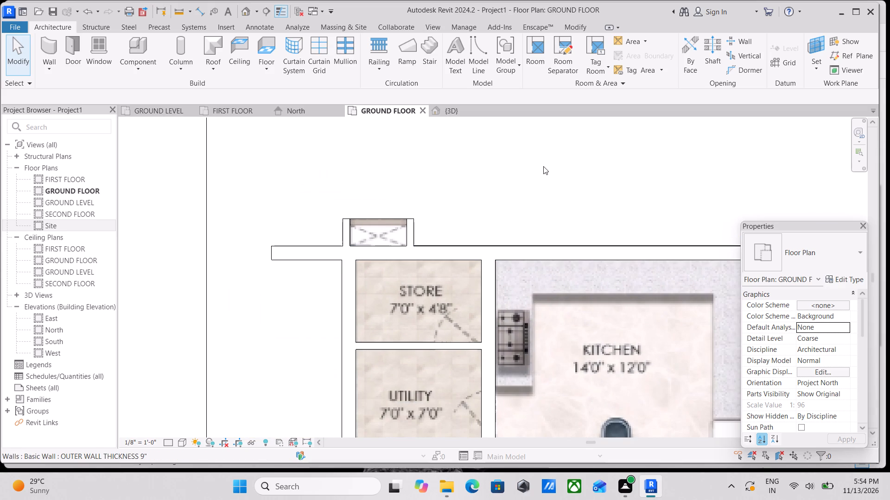
Examine the walls around the store room, the shaft outside it and the adjoining kitchen on the GROUND FLOOR plan.
{"action": "scroll", "coordinate": [401, 297], "scroll_direction": "up", "scroll_amount": 3}
{"action": "scroll", "coordinate": [300, 259], "scroll_direction": "up", "scroll_amount": 3}
{"action": "scroll", "coordinate": [405, 222], "scroll_direction": "up", "scroll_amount": 3}
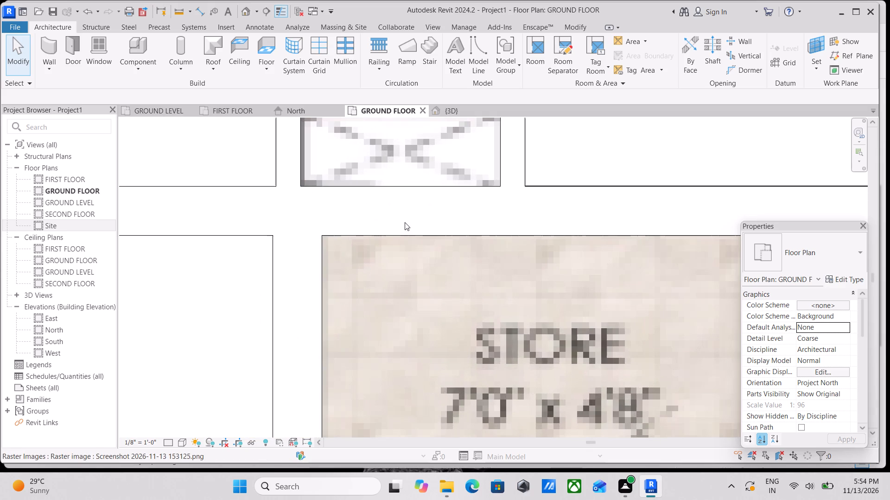
{"action": "scroll", "coordinate": [410, 242], "scroll_direction": "down", "scroll_amount": 1}
{"action": "middle_click_drag", "start_coordinate": [410, 242], "coordinate": [354, 250]}
{"action": "scroll", "coordinate": [354, 250], "scroll_direction": "down", "scroll_amount": 3}
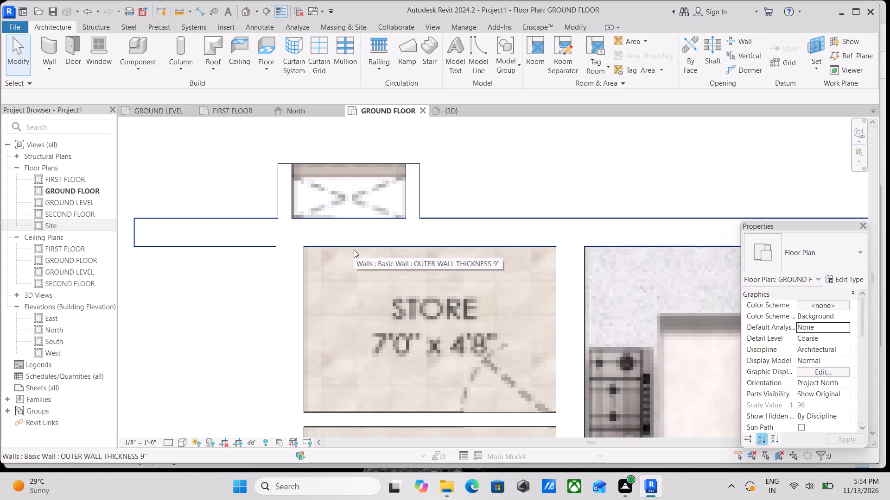
{"action": "scroll", "coordinate": [317, 291], "scroll_direction": "up", "scroll_amount": 3}
{"action": "middle_click_drag", "start_coordinate": [392, 285], "coordinate": [329, 281]}
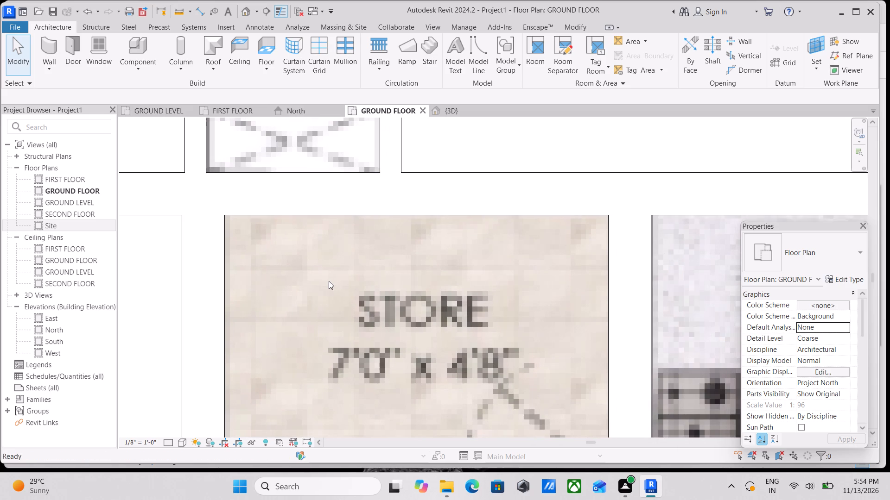
{"action": "scroll", "coordinate": [327, 264], "scroll_direction": "down", "scroll_amount": 5}
{"action": "middle_click_drag", "start_coordinate": [328, 269], "coordinate": [353, 331]}
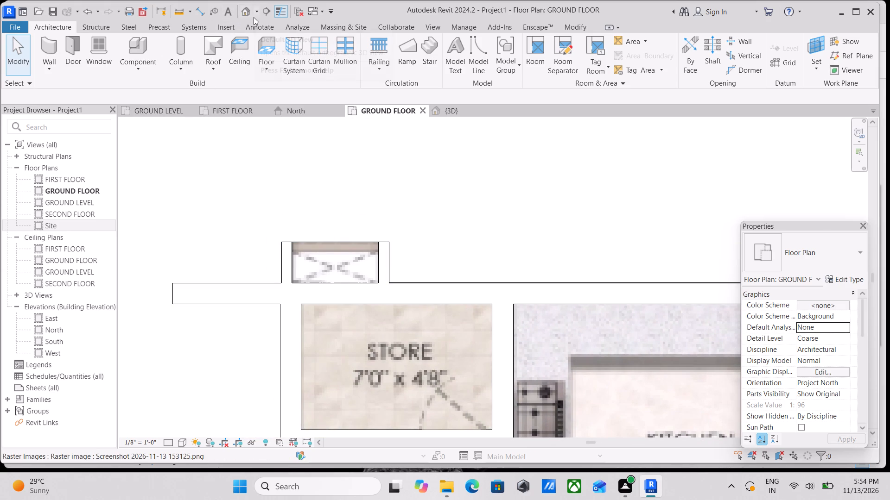
{"action": "scroll", "coordinate": [322, 299], "scroll_direction": "up", "scroll_amount": 3}
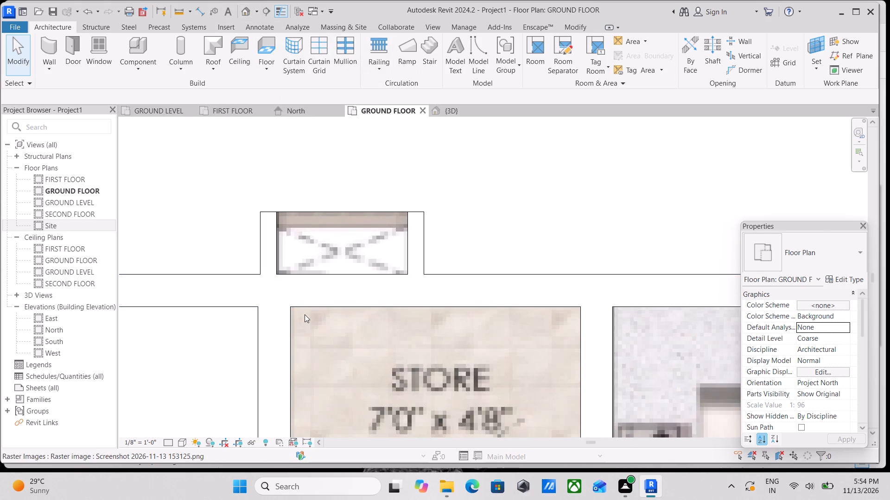
{"action": "scroll", "coordinate": [324, 301], "scroll_direction": "down", "scroll_amount": 3}
{"action": "scroll", "coordinate": [403, 325], "scroll_direction": "down", "scroll_amount": 2}
{"action": "middle_click_drag", "start_coordinate": [403, 325], "coordinate": [375, 278]}
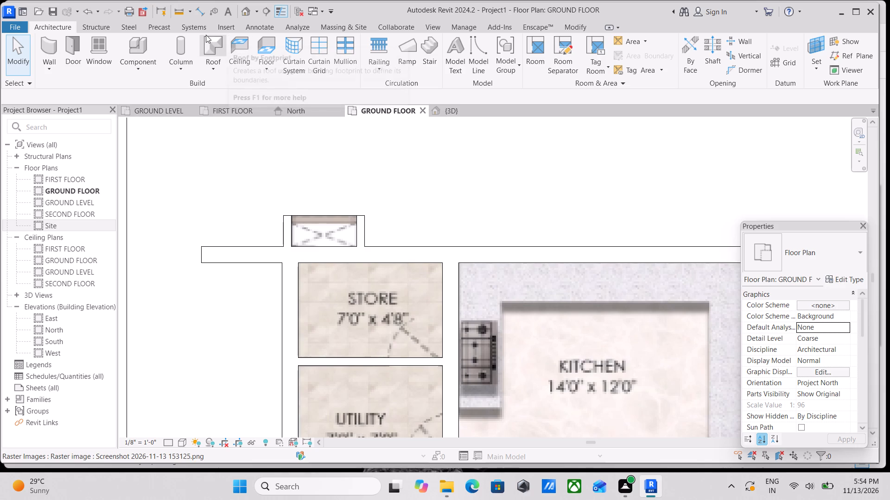
Start an architectural floor on the GROUND FLOOR level, using a rectangular boundary line.
{"action": "left_click", "coordinate": [273, 62]}
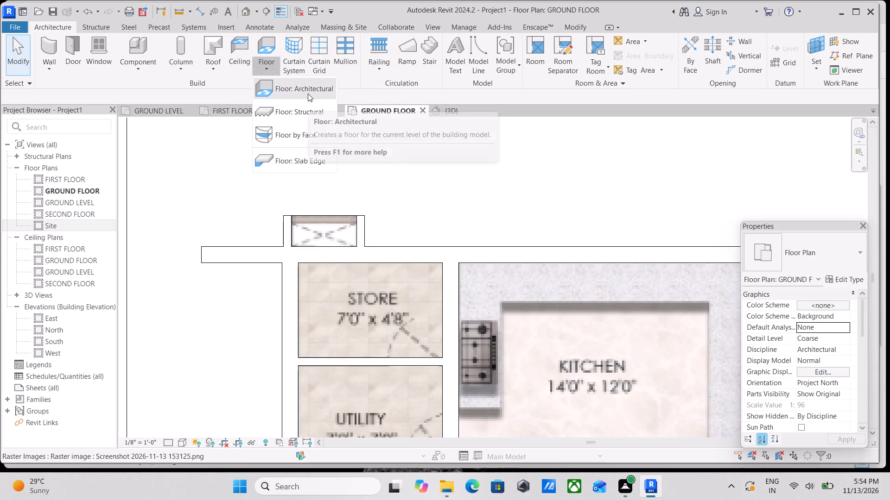
{"action": "left_click", "coordinate": [308, 94]}
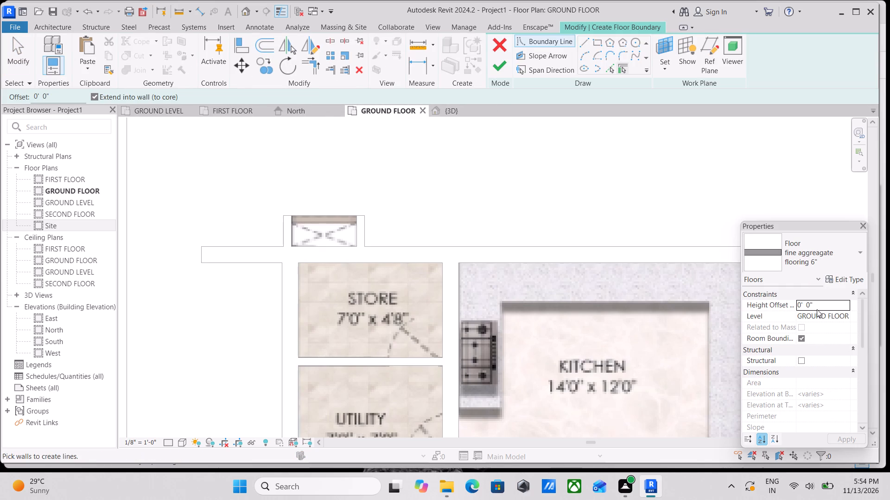
{"action": "scroll", "coordinate": [375, 310], "scroll_direction": "down", "scroll_amount": 2}
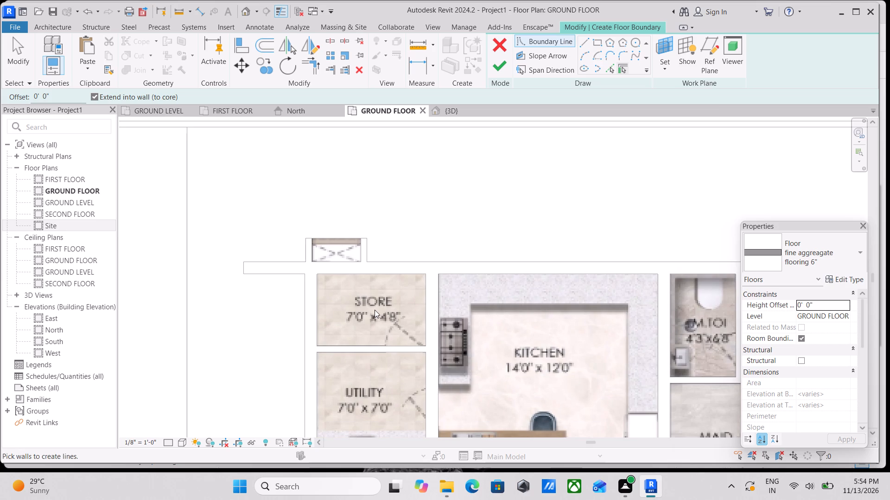
{"action": "left_click", "coordinate": [600, 41]}
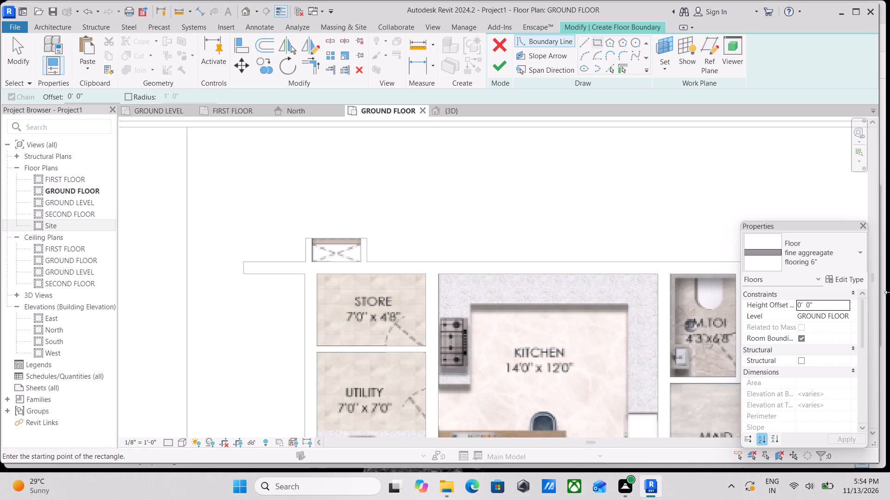
Inspect the type properties and layer structure of the fine aggregate flooring type without changing them.
{"action": "left_click", "coordinate": [856, 277]}
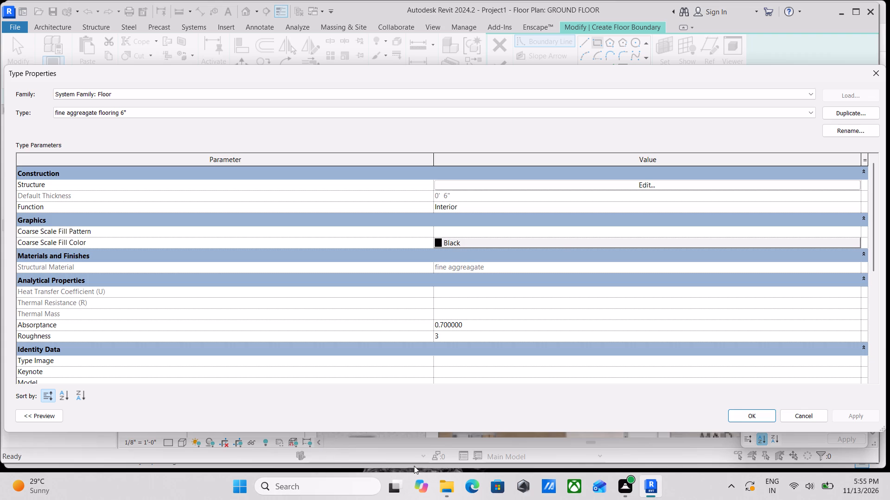
{"action": "scroll", "coordinate": [598, 223], "scroll_direction": "down", "scroll_amount": 2}
{"action": "middle_click_drag", "start_coordinate": [609, 235], "coordinate": [638, 259]}
{"action": "scroll", "coordinate": [689, 263], "scroll_direction": "up", "scroll_amount": 6}
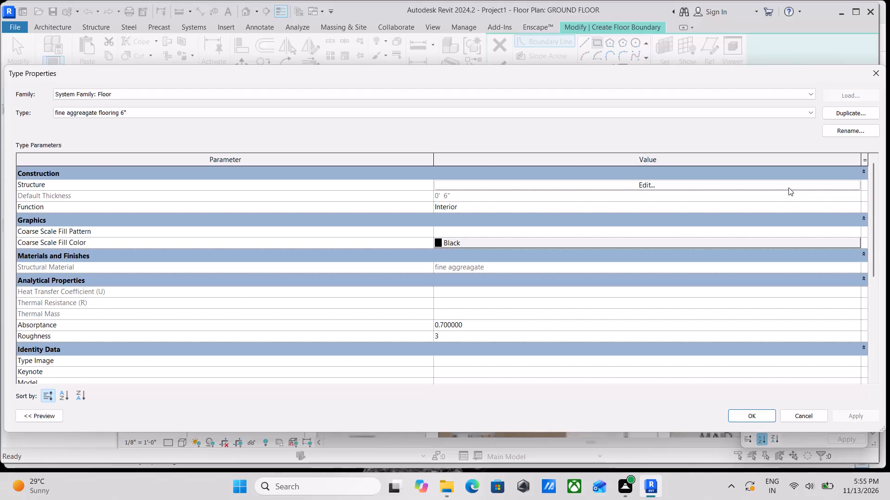
{"action": "scroll", "coordinate": [702, 154], "scroll_direction": "up", "scroll_amount": 2}
{"action": "scroll", "coordinate": [648, 185], "scroll_direction": "down", "scroll_amount": 1}
{"action": "scroll", "coordinate": [648, 185], "scroll_direction": "up", "scroll_amount": 1}
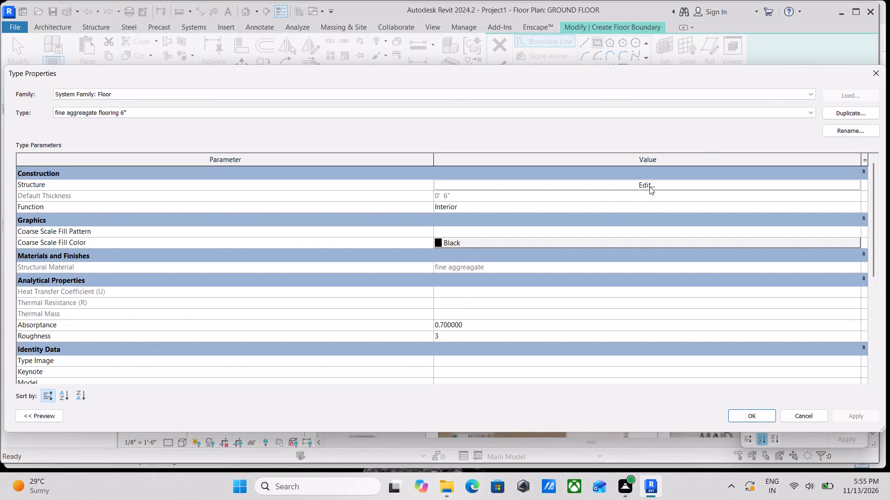
{"action": "scroll", "coordinate": [649, 187], "scroll_direction": "up", "scroll_amount": 3}
{"action": "left_click", "coordinate": [635, 185]}
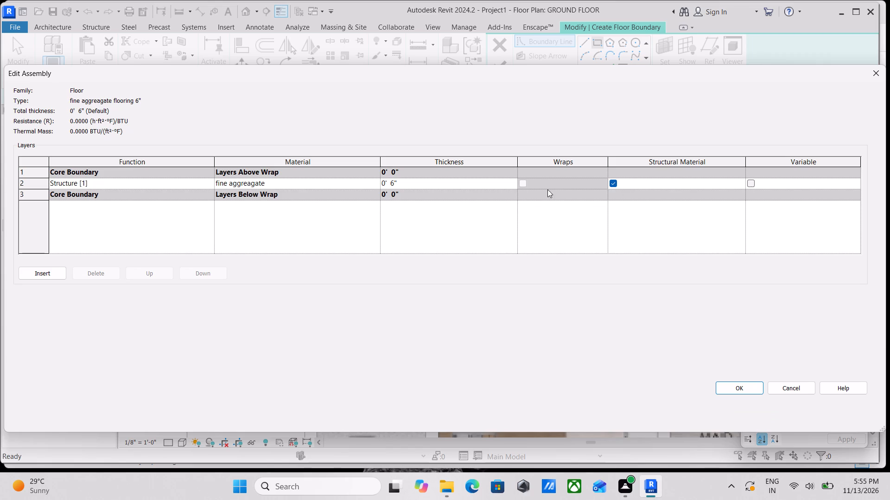
{"action": "left_click", "coordinate": [878, 74]}
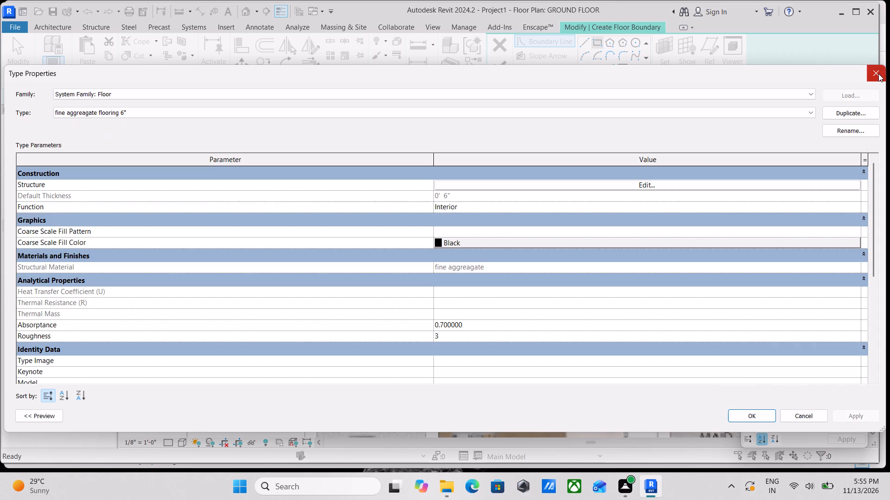
{"action": "left_click", "coordinate": [872, 75]}
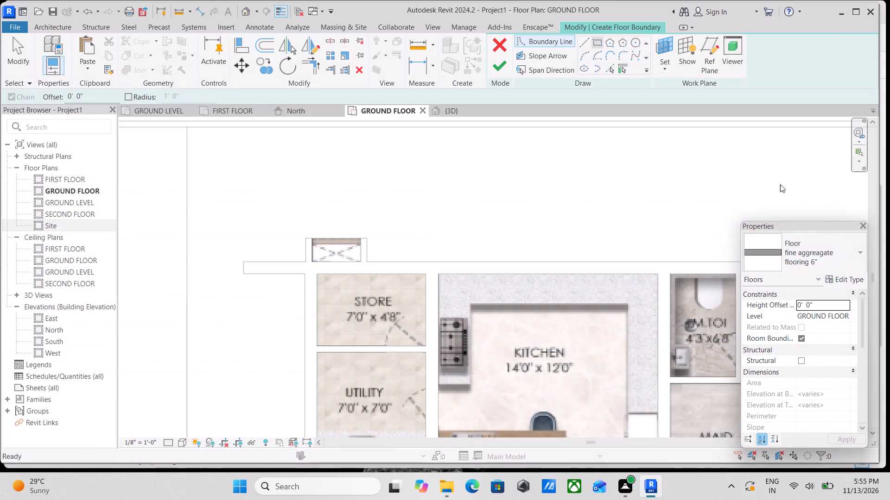
Duplicate the current floor type under the name FLOORING 6".
{"action": "left_click", "coordinate": [852, 280]}
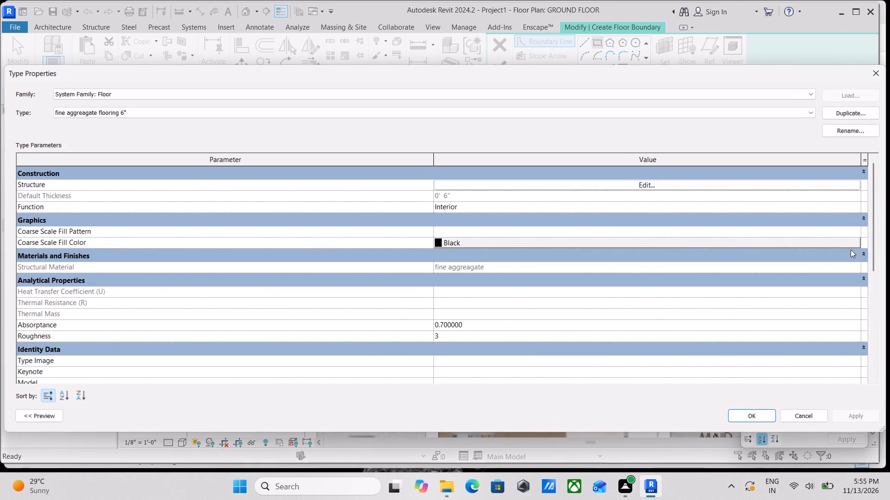
{"action": "left_click", "coordinate": [864, 108]}
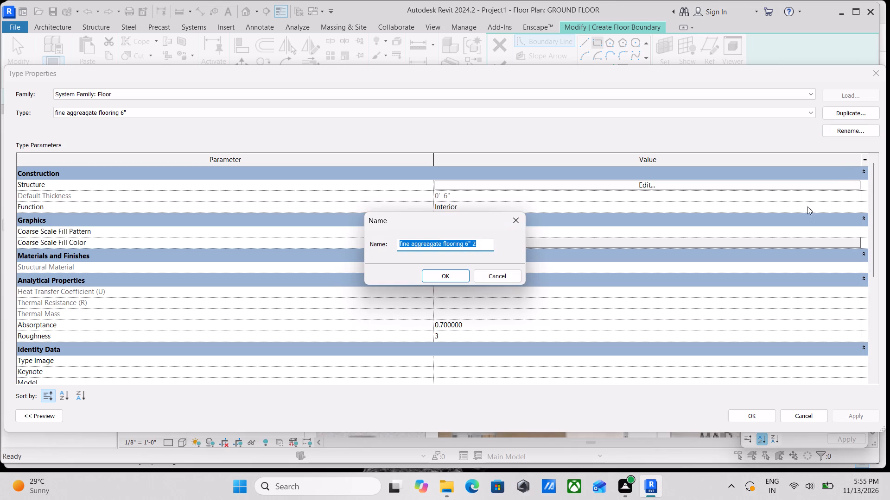
{"action": "type", "text": "FLOORING"}
{"action": "key", "text": "space"}
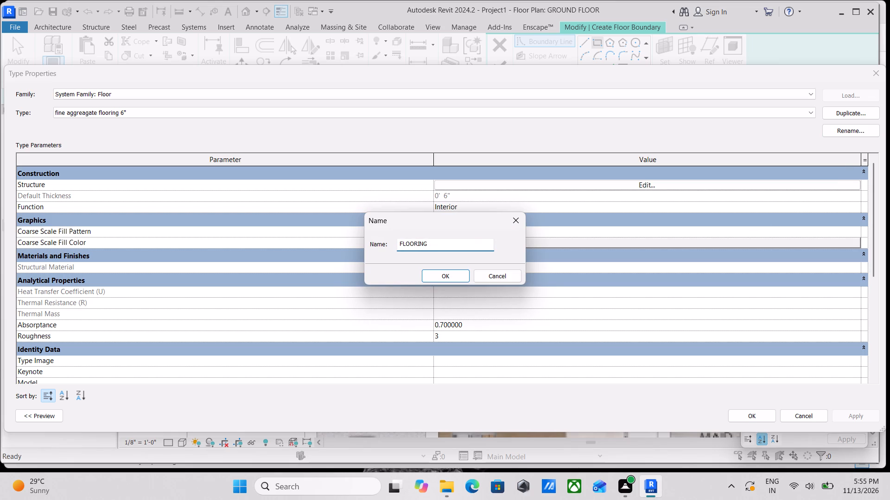
{"action": "key", "text": "6"}
{"action": "key", "text": "shift+quotedbl"}
{"action": "left_click", "coordinate": [444, 279]}
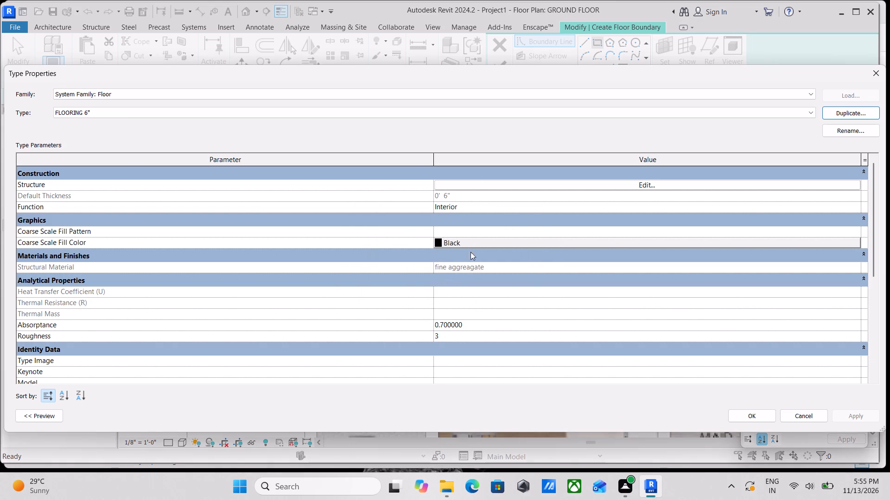
Create a new material for the structure layer of the FLOORING 6" type and name it MARBLE FLOORING 6".
{"action": "left_click", "coordinate": [636, 184]}
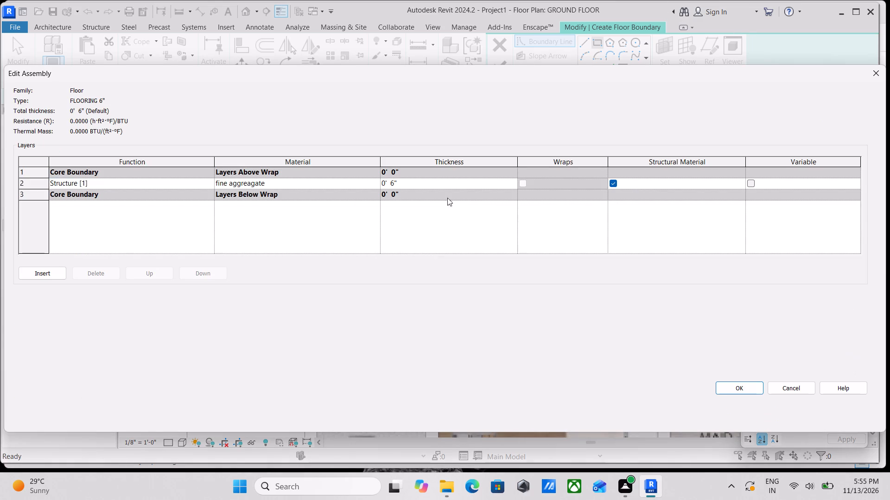
{"action": "left_click", "coordinate": [372, 184]}
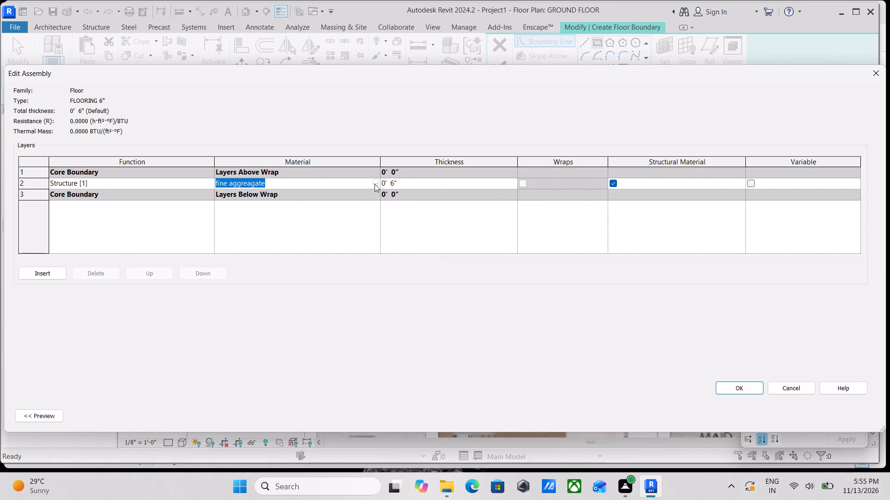
{"action": "left_click", "coordinate": [375, 184]}
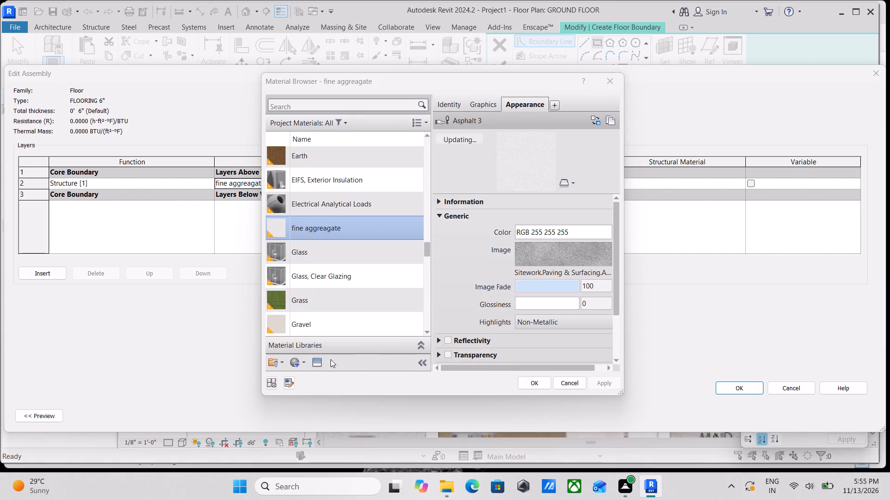
{"action": "left_click", "coordinate": [292, 360]}
{"action": "left_click", "coordinate": [309, 376]}
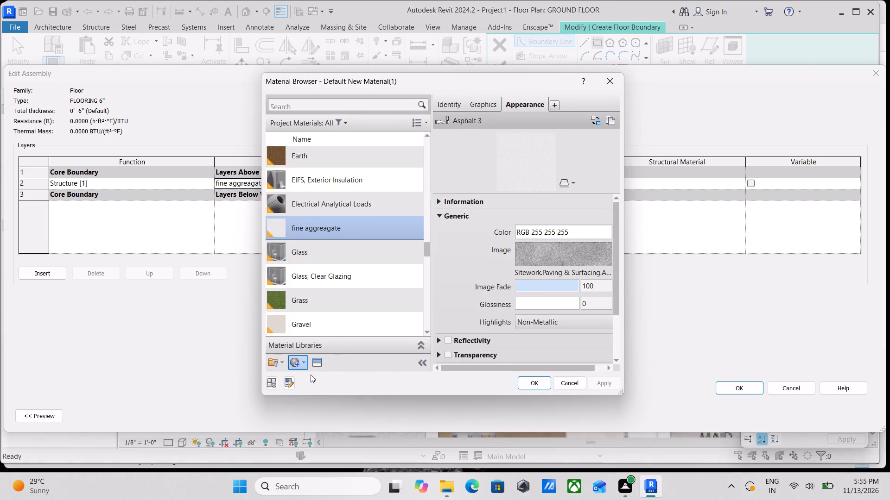
{"action": "right_click", "coordinate": [331, 222]}
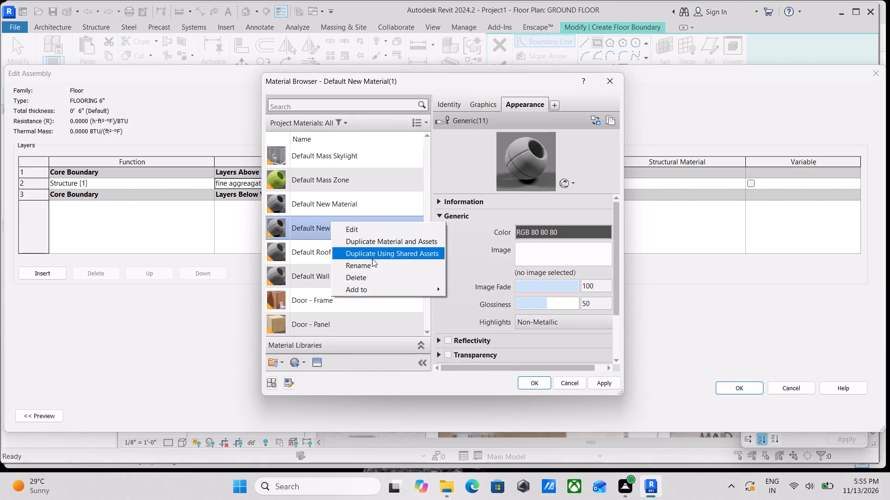
{"action": "left_click", "coordinate": [373, 262]}
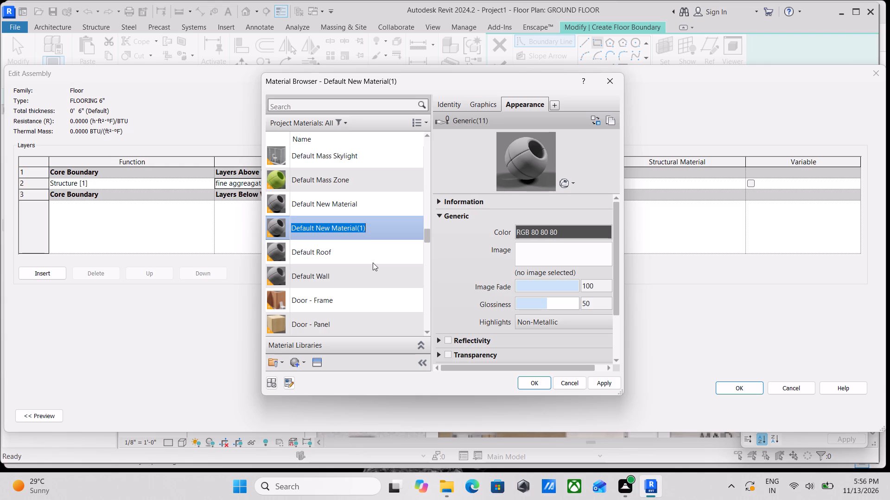
{"action": "type", "text": "MARBLE"}
{"action": "key", "text": "space"}
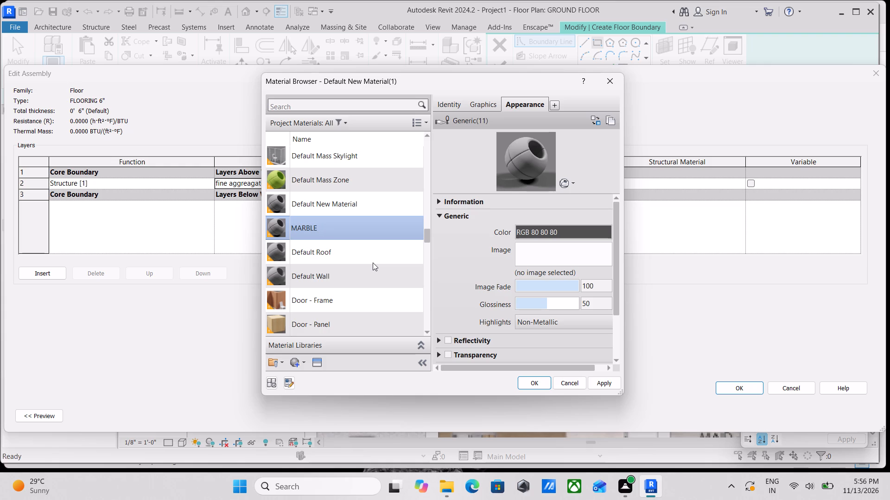
{"action": "type", "text": "FLOORING"}
{"action": "key", "text": "space"}
{"action": "key", "text": "6"}
{"action": "key", "text": "shift+quotedbl"}
Browse the Appearance Library categories for a suitable floor finish, including the glossy and matte wall paints.
{"action": "left_click", "coordinate": [311, 362]}
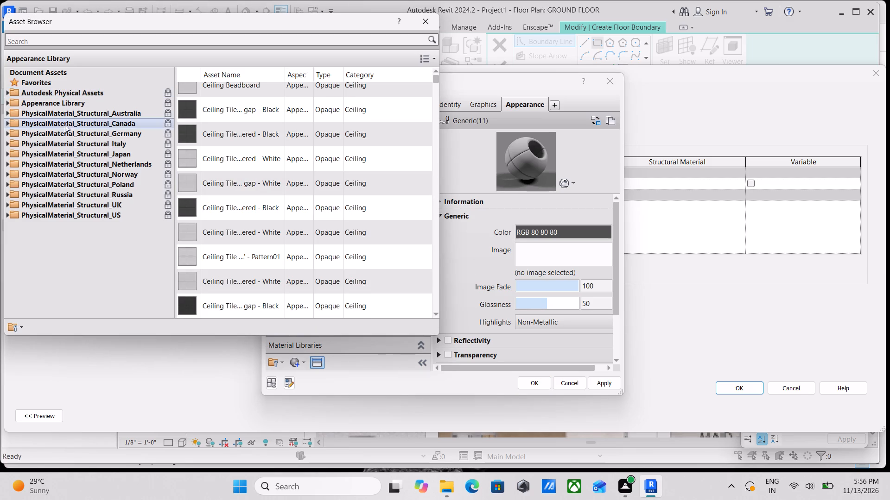
{"action": "left_click", "coordinate": [7, 103]}
{"action": "scroll", "coordinate": [42, 293], "scroll_direction": "down", "scroll_amount": 1}
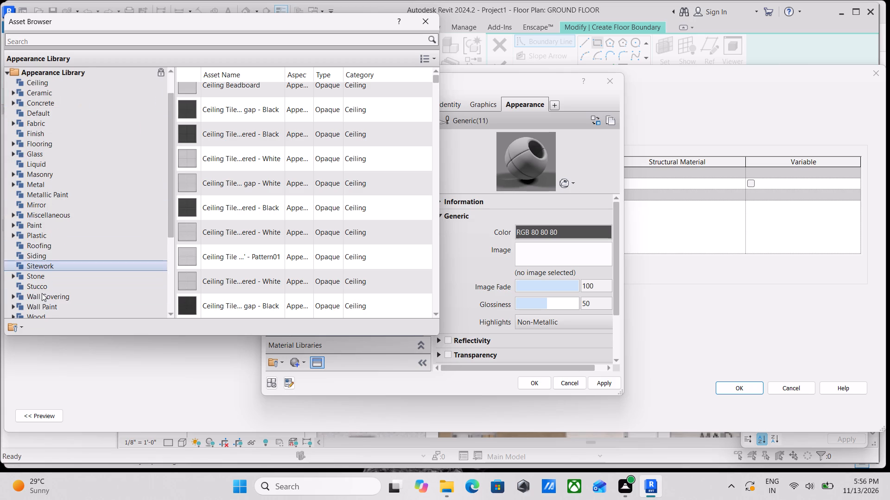
{"action": "scroll", "coordinate": [43, 297], "scroll_direction": "down", "scroll_amount": 1}
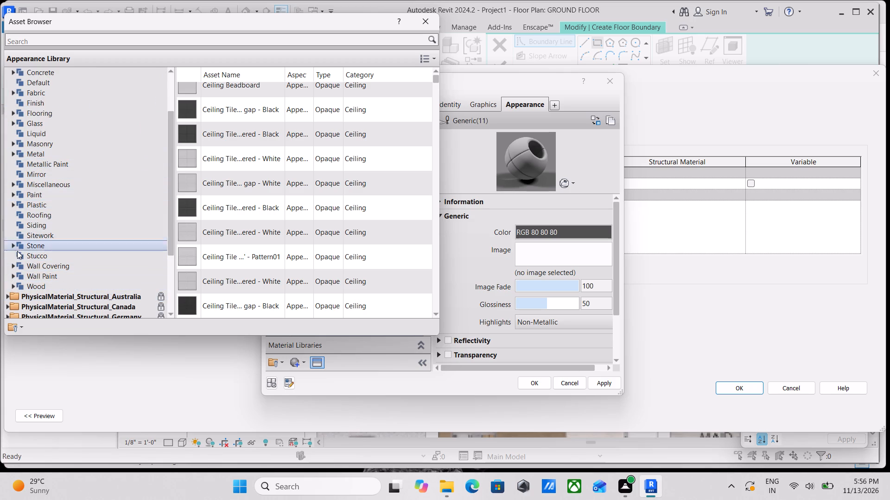
{"action": "scroll", "coordinate": [18, 256], "scroll_direction": "down", "scroll_amount": 2}
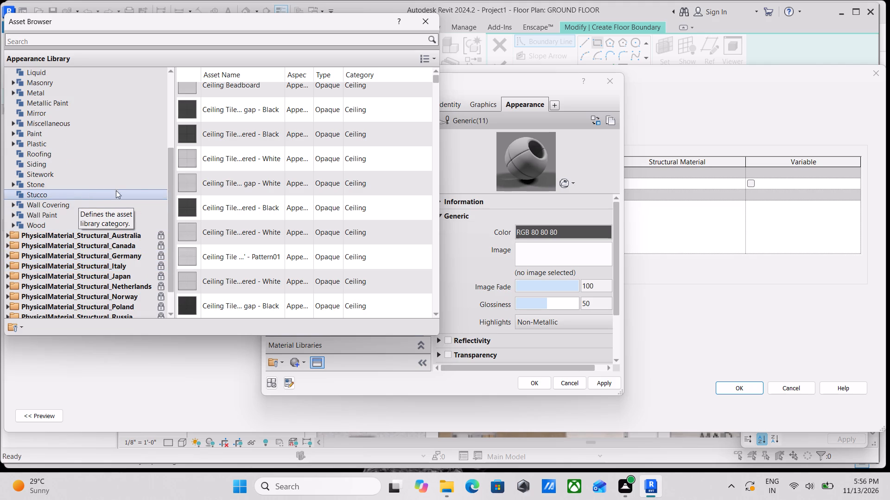
{"action": "scroll", "coordinate": [32, 213], "scroll_direction": "up", "scroll_amount": 1}
{"action": "scroll", "coordinate": [24, 213], "scroll_direction": "down", "scroll_amount": 1}
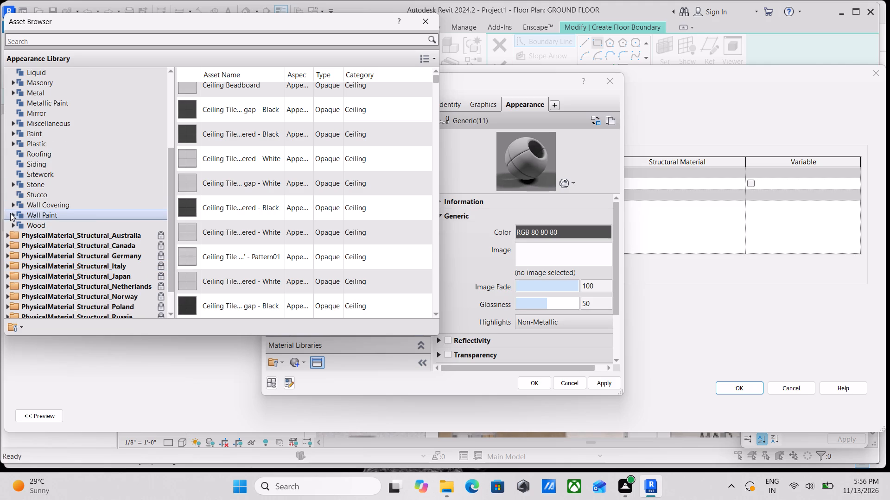
{"action": "left_click", "coordinate": [10, 213]}
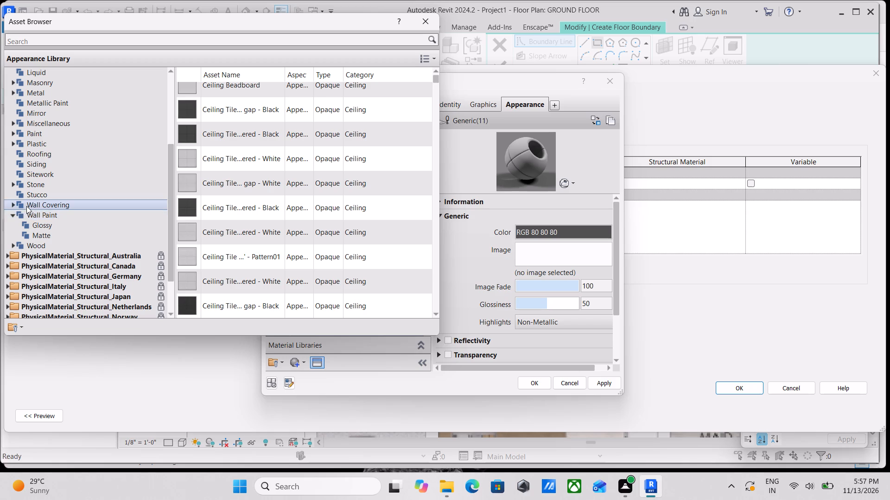
{"action": "scroll", "coordinate": [65, 231], "scroll_direction": "up", "scroll_amount": 1}
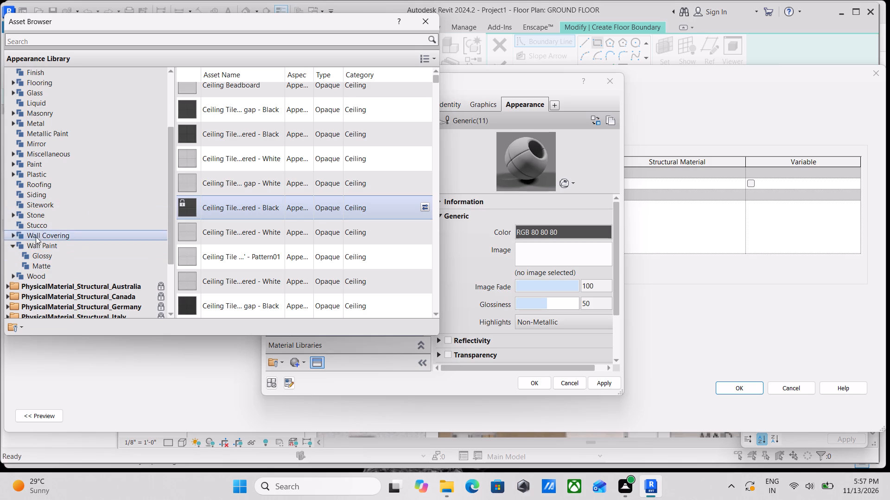
{"action": "left_click", "coordinate": [33, 251]}
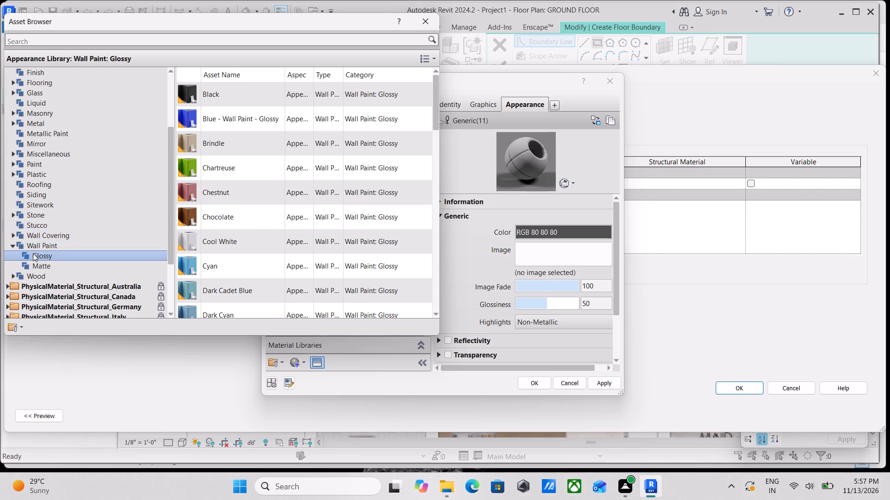
{"action": "left_click", "coordinate": [40, 266]}
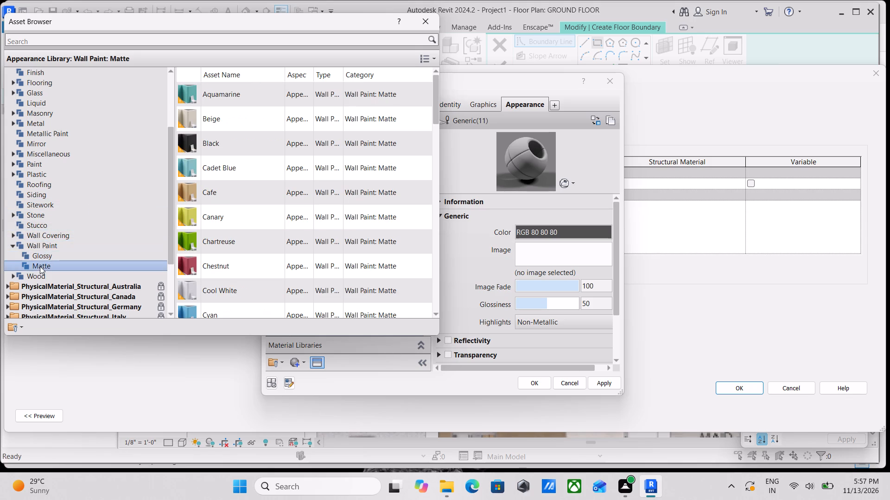
{"action": "left_click", "coordinate": [40, 255]}
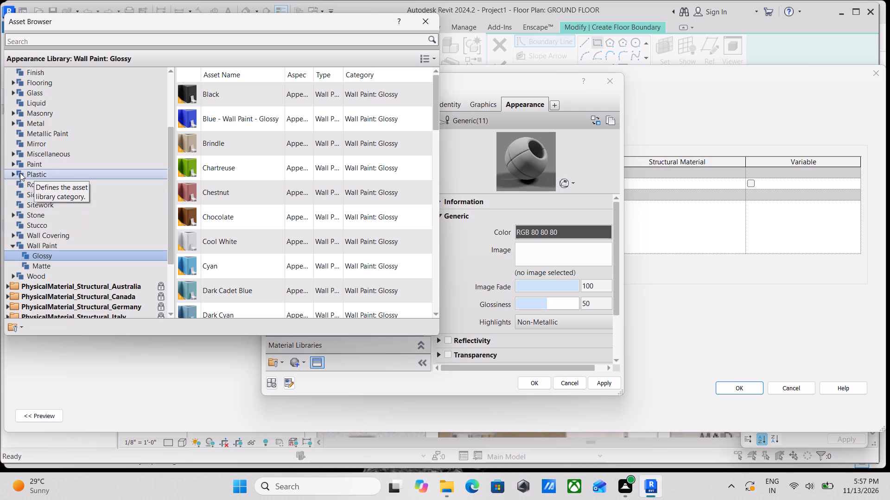
Give the MARBLE FLOORING 6" material the Fine - Alabaster appearance from Stone: Marble, and apply it to the FLOORING 6" type.
{"action": "double_click", "coordinate": [14, 214]}
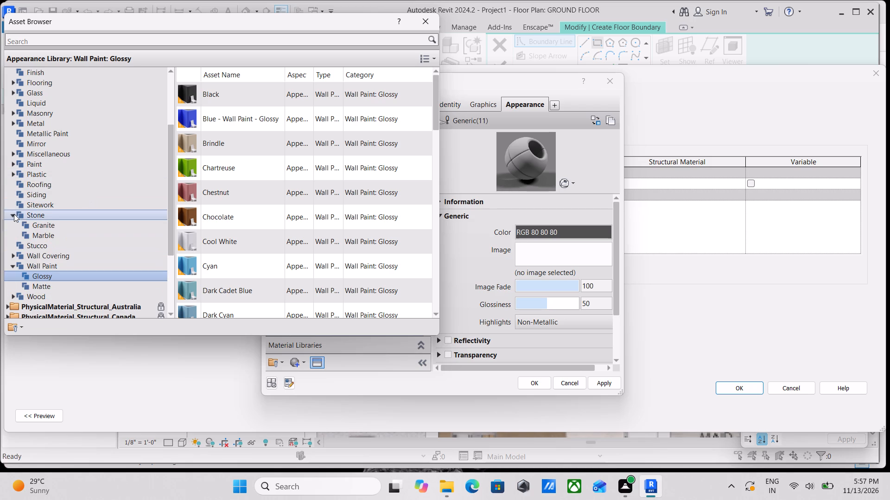
{"action": "double_click", "coordinate": [30, 234]}
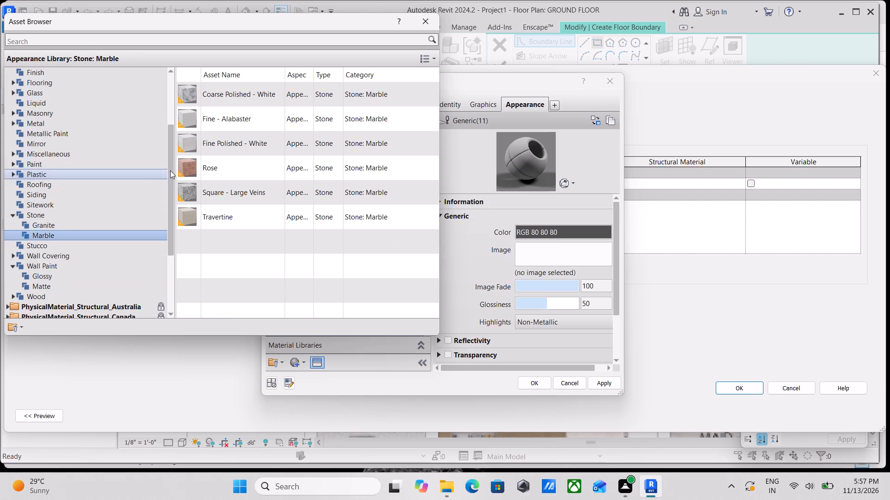
{"action": "double_click", "coordinate": [199, 190]}
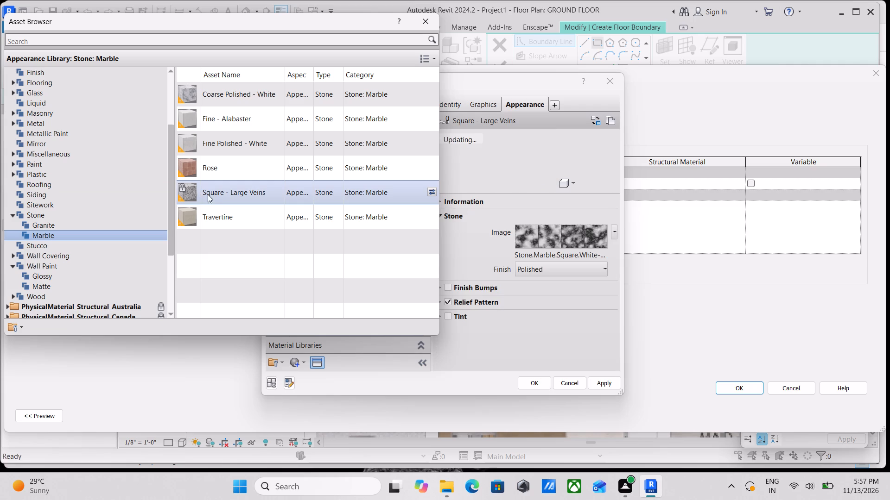
{"action": "double_click", "coordinate": [218, 211]}
{"action": "left_click", "coordinate": [236, 146]}
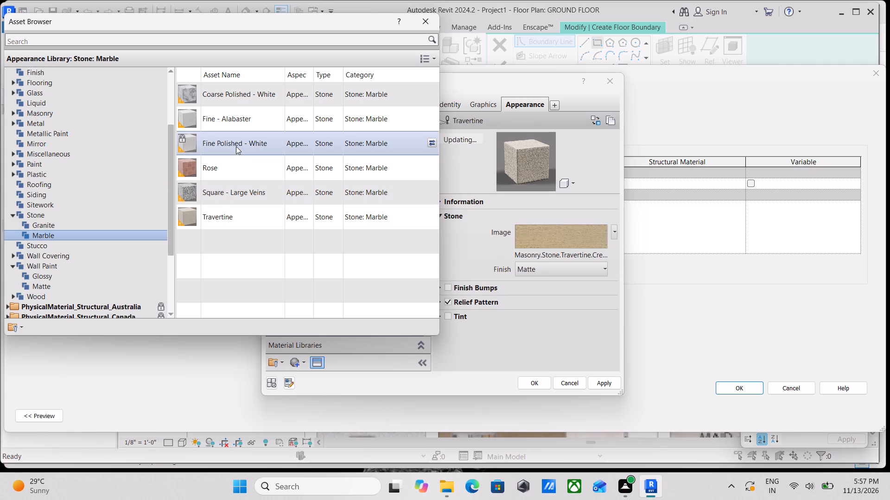
{"action": "double_click", "coordinate": [241, 113]}
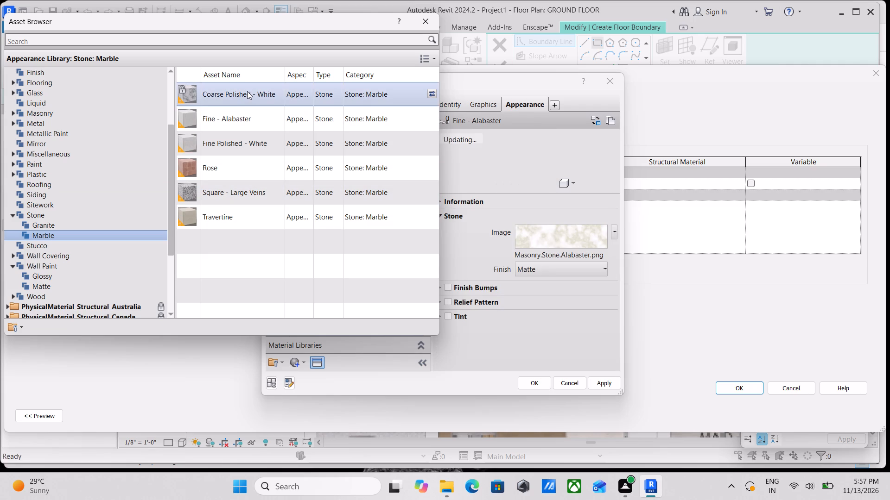
{"action": "left_click", "coordinate": [247, 91]}
{"action": "double_click", "coordinate": [253, 117]}
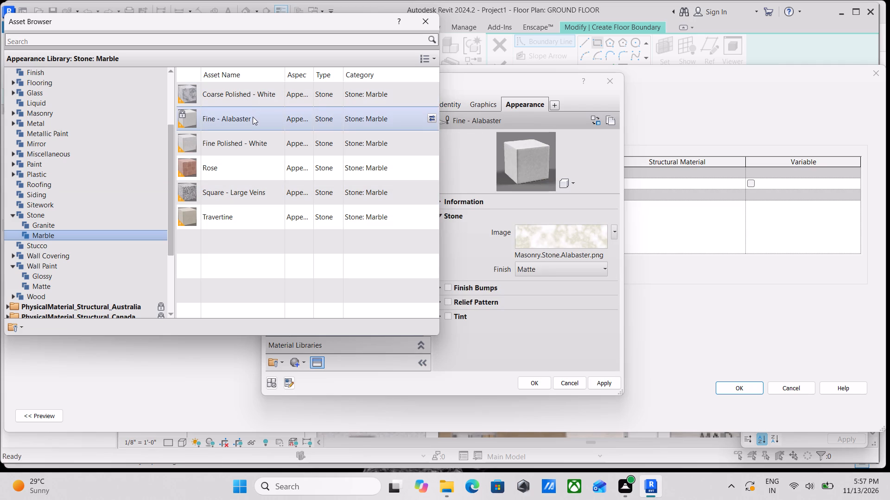
{"action": "left_click", "coordinate": [610, 384]}
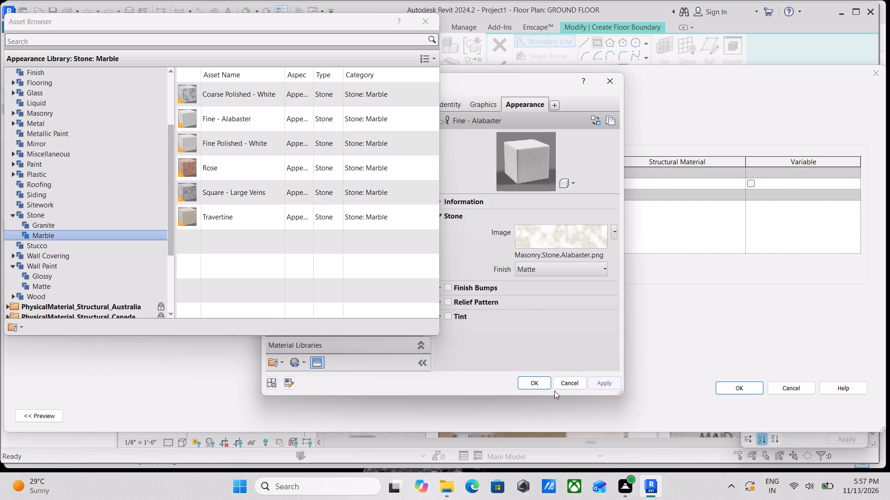
{"action": "left_click", "coordinate": [535, 383]}
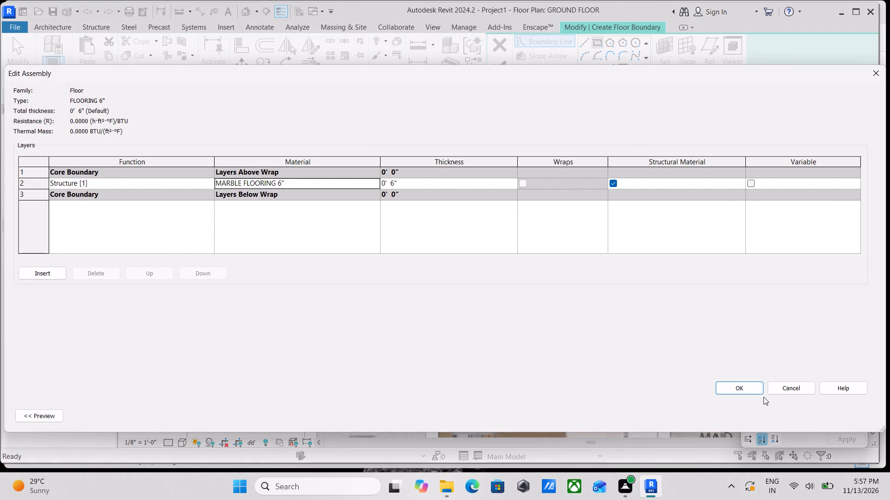
{"action": "left_click", "coordinate": [742, 389]}
{"action": "left_click", "coordinate": [847, 417]}
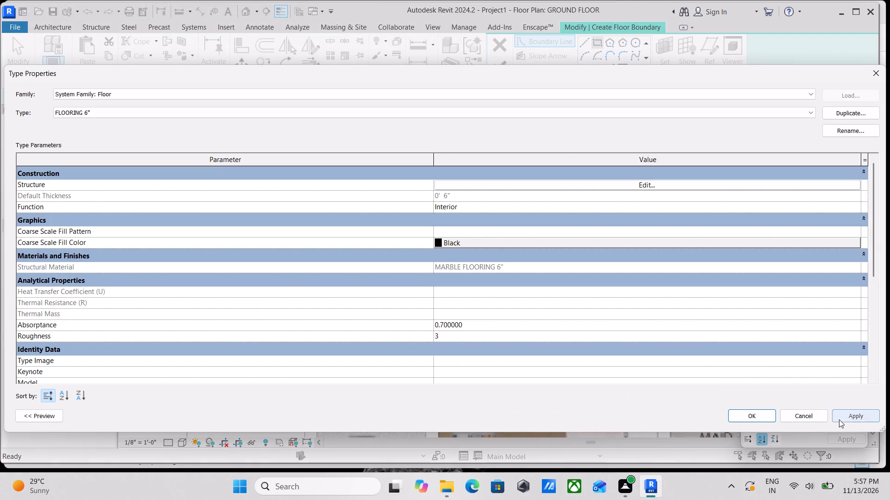
{"action": "left_click", "coordinate": [756, 418]}
Draw a rectangular floor boundary along the inner wall faces of the STORE room.
{"action": "scroll", "coordinate": [439, 307], "scroll_direction": "up", "scroll_amount": 1}
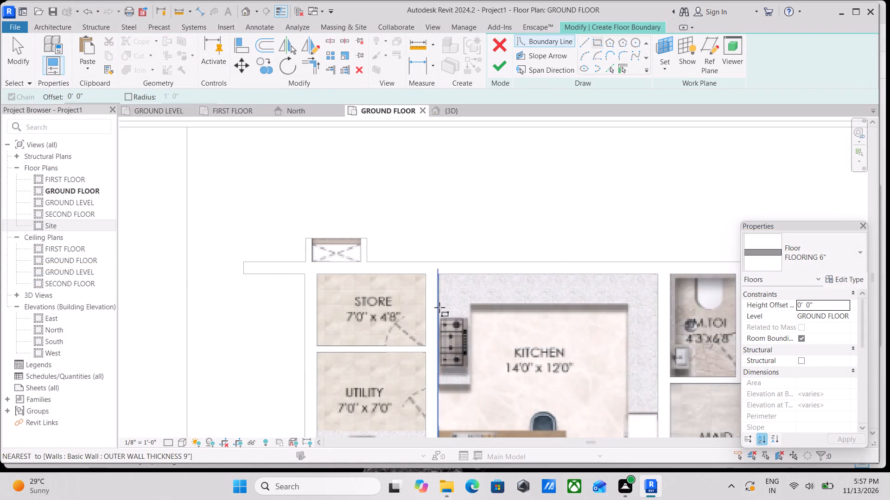
{"action": "scroll", "coordinate": [439, 307], "scroll_direction": "up", "scroll_amount": 1}
{"action": "left_click", "coordinate": [598, 43]}
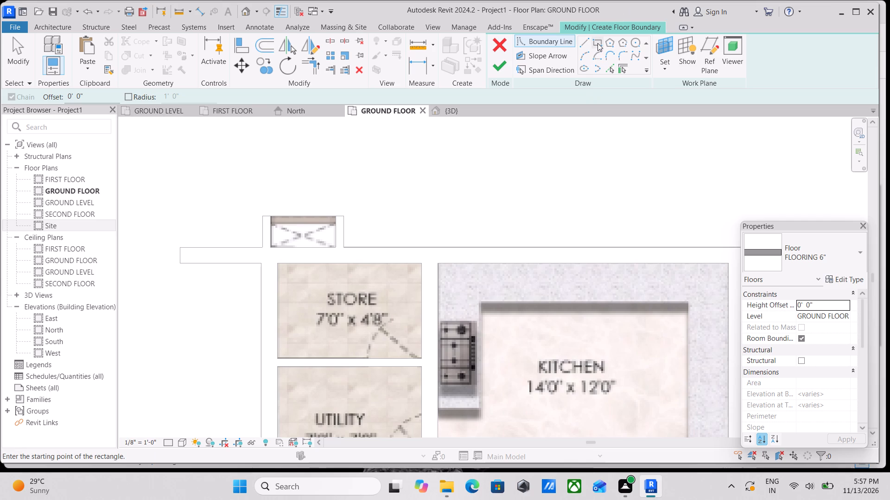
{"action": "scroll", "coordinate": [271, 263], "scroll_direction": "up", "scroll_amount": 3}
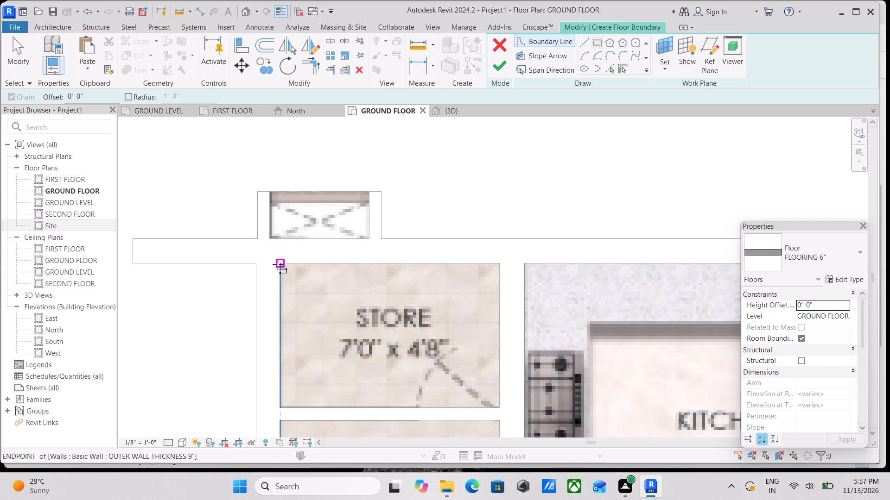
{"action": "left_click", "coordinate": [278, 264]}
{"action": "middle_click_drag", "start_coordinate": [364, 330], "coordinate": [333, 285]}
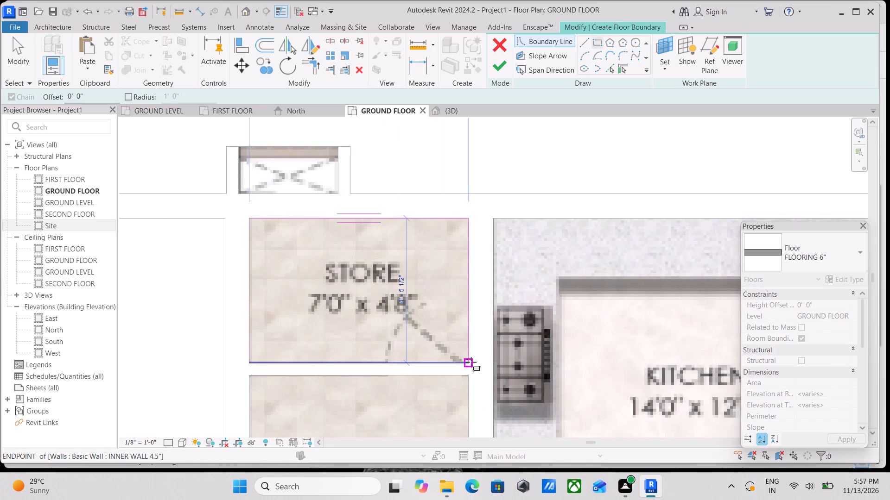
{"action": "left_click", "coordinate": [471, 362]}
Draw a rectangular floor boundary along the inner wall faces of the UTILITY room.
{"action": "scroll", "coordinate": [389, 282], "scroll_direction": "down", "scroll_amount": 2}
{"action": "middle_click_drag", "start_coordinate": [389, 282], "coordinate": [399, 237]}
{"action": "scroll", "coordinate": [402, 231], "scroll_direction": "down", "scroll_amount": 3}
{"action": "middle_click_drag", "start_coordinate": [318, 297], "coordinate": [316, 293]}
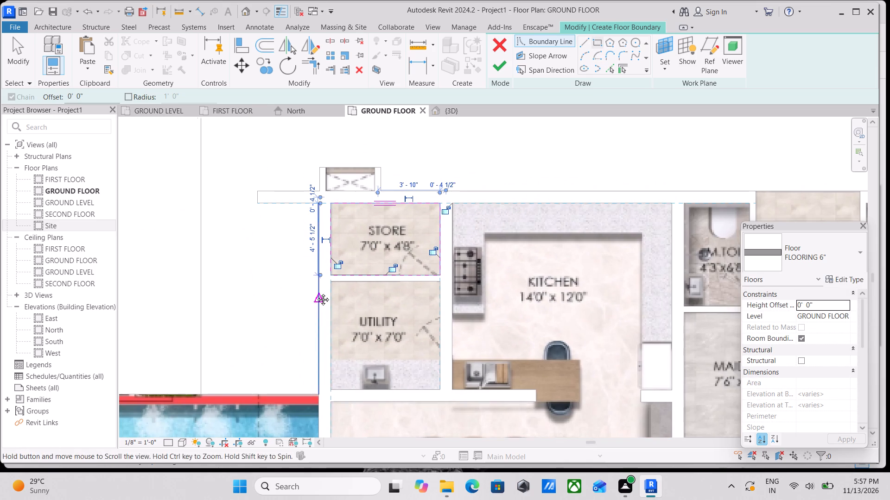
{"action": "middle_click_drag", "start_coordinate": [316, 293], "coordinate": [312, 253]}
{"action": "scroll", "coordinate": [327, 229], "scroll_direction": "up", "scroll_amount": 3}
{"action": "left_click", "coordinate": [325, 242]}
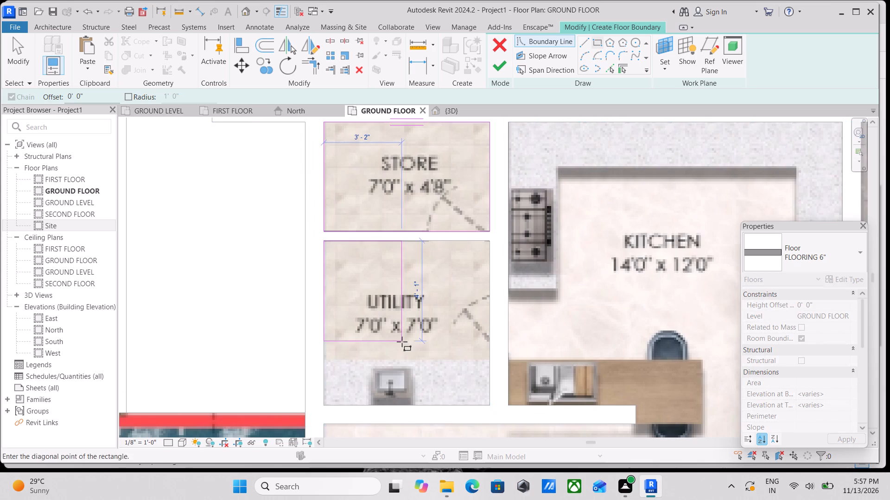
{"action": "middle_click_drag", "start_coordinate": [402, 342], "coordinate": [369, 282]}
{"action": "left_click", "coordinate": [456, 347]}
Draw a rectangular floor boundary along the inner wall faces of the MAID - 02 room.
{"action": "scroll", "coordinate": [501, 265], "scroll_direction": "down", "scroll_amount": 2}
{"action": "middle_click_drag", "start_coordinate": [501, 265], "coordinate": [432, 304]}
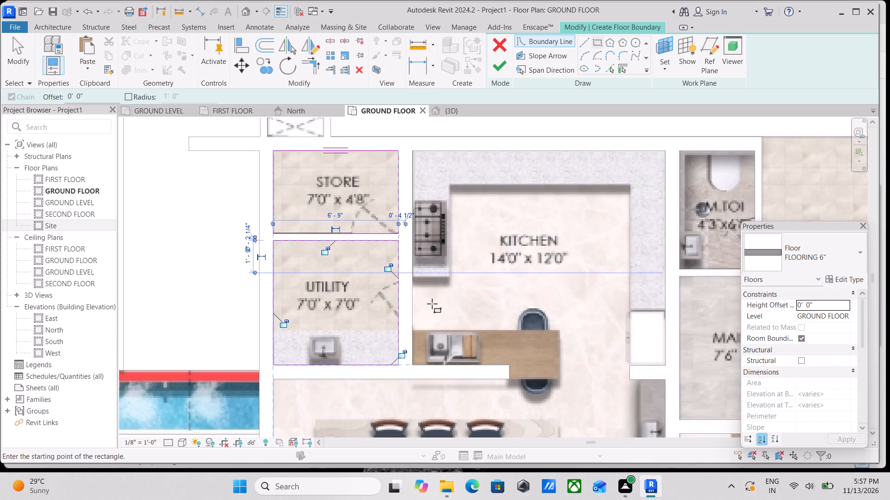
{"action": "scroll", "coordinate": [485, 261], "scroll_direction": "down", "scroll_amount": 3}
{"action": "middle_click_drag", "start_coordinate": [524, 328], "coordinate": [397, 284]}
{"action": "middle_click_drag", "start_coordinate": [586, 267], "coordinate": [538, 347]}
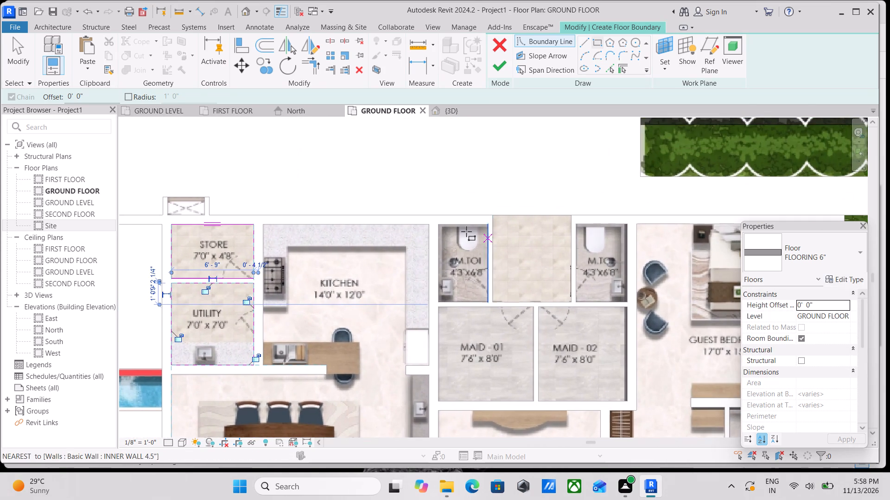
{"action": "scroll", "coordinate": [457, 228], "scroll_direction": "up", "scroll_amount": 6}
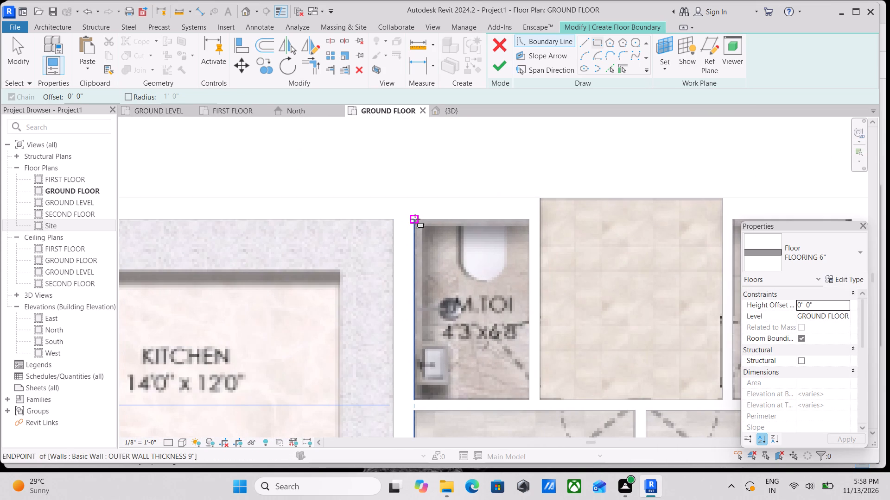
{"action": "scroll", "coordinate": [444, 284], "scroll_direction": "down", "scroll_amount": 2}
{"action": "middle_click_drag", "start_coordinate": [444, 284], "coordinate": [419, 201]}
{"action": "middle_click_drag", "start_coordinate": [489, 327], "coordinate": [439, 244]}
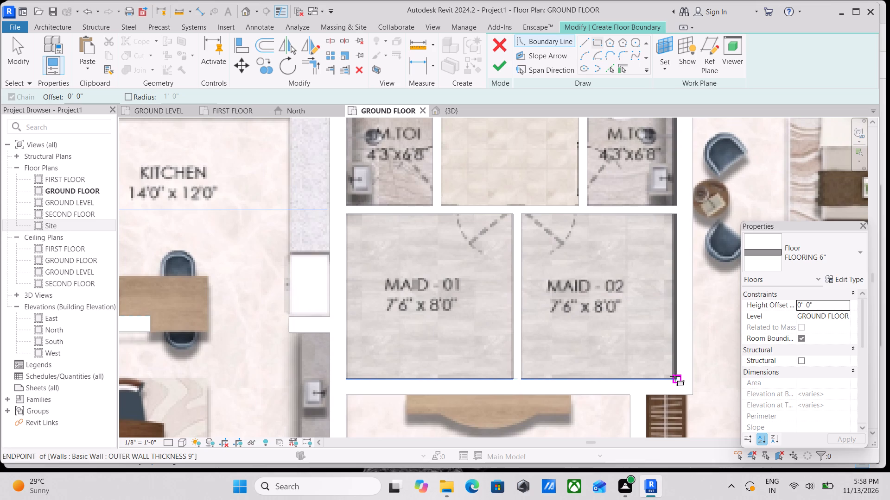
{"action": "left_click", "coordinate": [674, 376]}
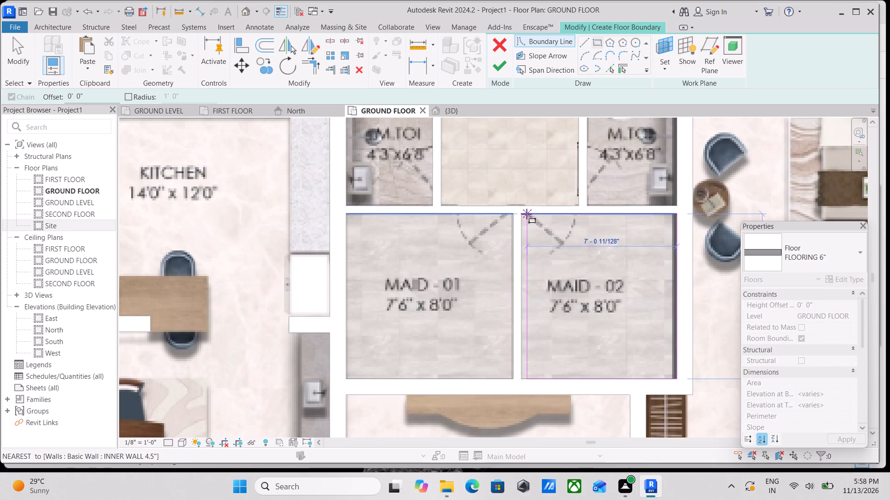
{"action": "left_click", "coordinate": [523, 213]}
Draw a rectangular floor boundary along the inner wall faces of the MAID - 01 room.
{"action": "middle_click_drag", "start_coordinate": [481, 276], "coordinate": [527, 275]}
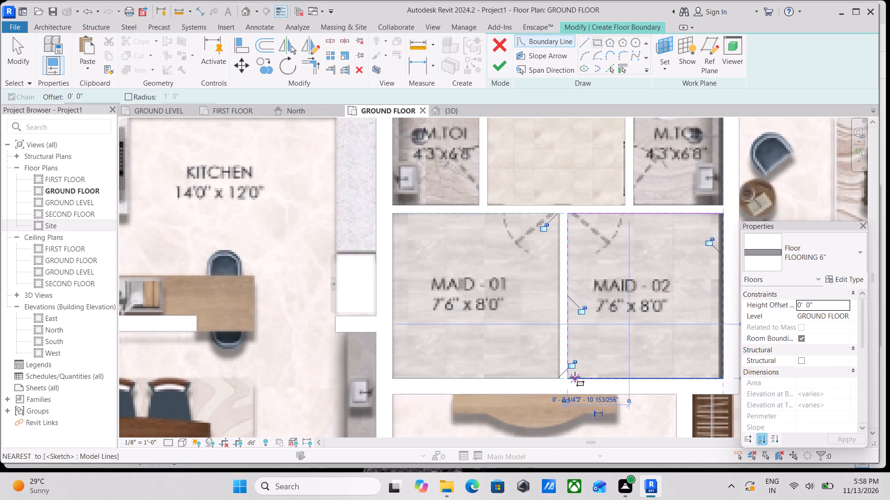
{"action": "left_click", "coordinate": [560, 377]}
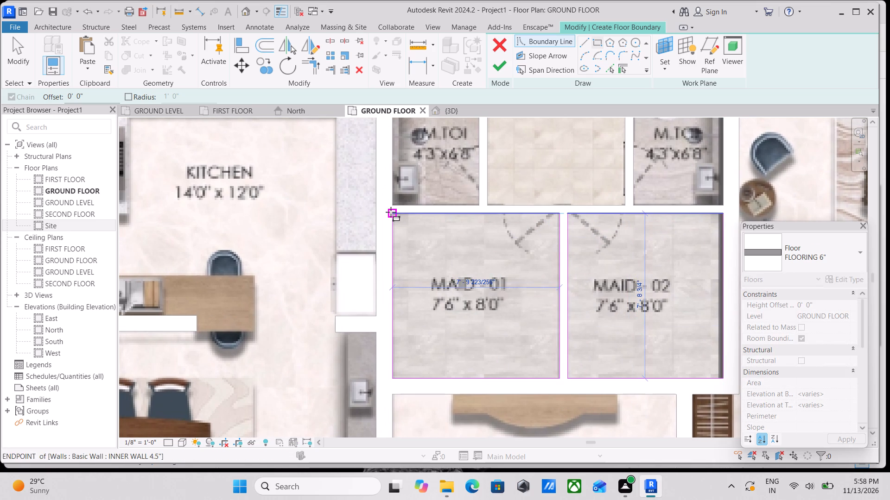
{"action": "left_click", "coordinate": [391, 212]}
Draw a rectangular floor boundary along the inner wall faces of the 9'0" x 10'0" TOILET beside the closet.
{"action": "scroll", "coordinate": [394, 215], "scroll_direction": "down", "scroll_amount": 2}
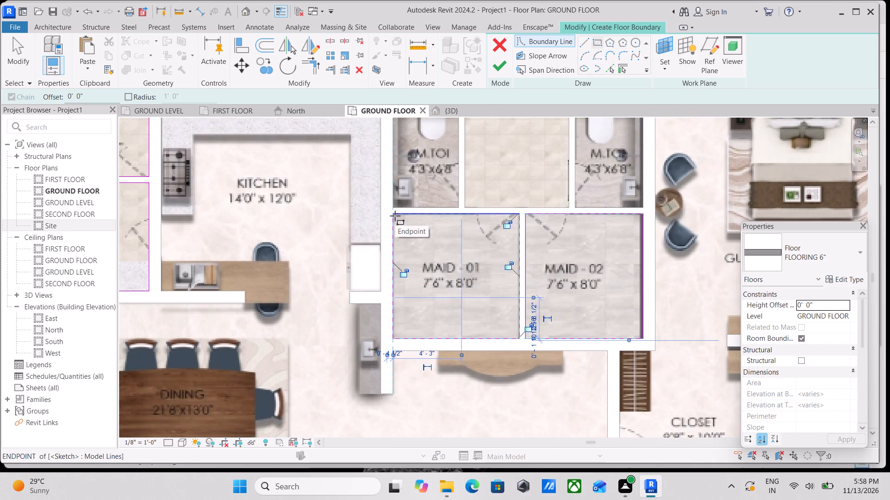
{"action": "scroll", "coordinate": [481, 284], "scroll_direction": "down", "scroll_amount": 2}
{"action": "middle_click_drag", "start_coordinate": [482, 282], "coordinate": [474, 248]}
{"action": "scroll", "coordinate": [597, 318], "scroll_direction": "down", "scroll_amount": 2}
{"action": "middle_click_drag", "start_coordinate": [597, 319], "coordinate": [590, 298]}
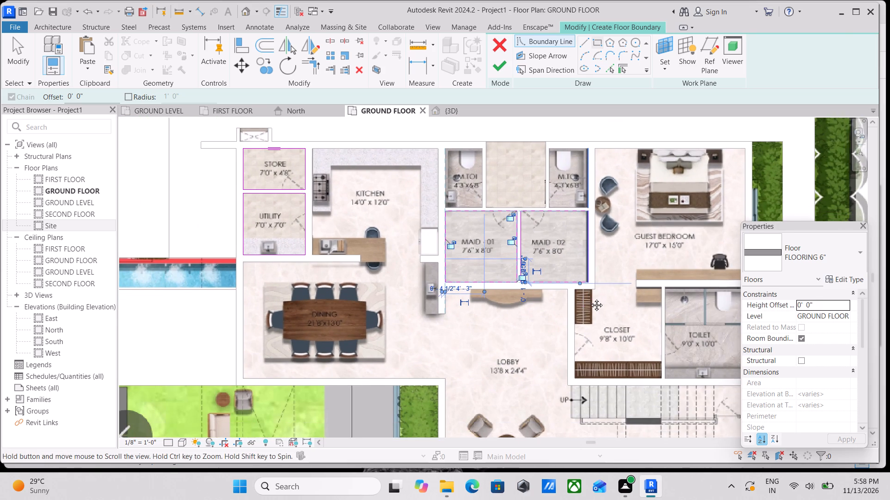
{"action": "middle_click_drag", "start_coordinate": [590, 298], "coordinate": [603, 288]}
{"action": "middle_click_drag", "start_coordinate": [660, 295], "coordinate": [562, 289]}
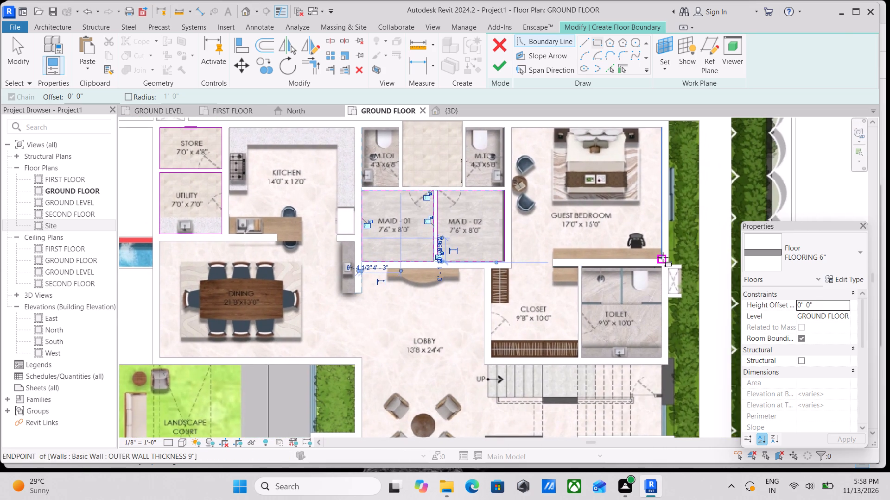
{"action": "scroll", "coordinate": [667, 260], "scroll_direction": "up", "scroll_amount": 3}
{"action": "left_click", "coordinate": [657, 270]}
{"action": "middle_click_drag", "start_coordinate": [601, 368], "coordinate": [600, 341]}
{"action": "left_click", "coordinate": [536, 378]}
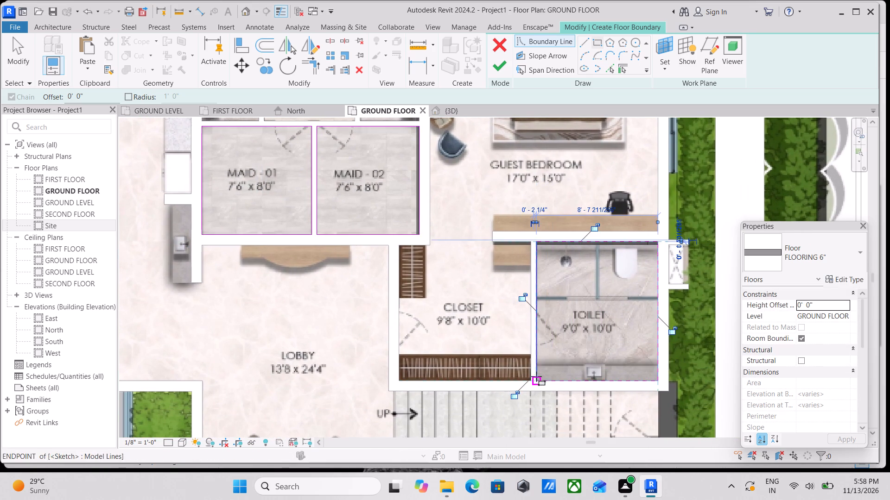
Draw a rectangular floor boundary along the inner wall faces of the DRAWING room.
{"action": "scroll", "coordinate": [572, 296], "scroll_direction": "down", "scroll_amount": 1}
{"action": "middle_click_drag", "start_coordinate": [572, 296], "coordinate": [574, 382]}
{"action": "scroll", "coordinate": [519, 284], "scroll_direction": "down", "scroll_amount": 2}
{"action": "middle_click_drag", "start_coordinate": [515, 284], "coordinate": [589, 250]}
{"action": "scroll", "coordinate": [589, 250], "scroll_direction": "down", "scroll_amount": 1}
{"action": "scroll", "coordinate": [465, 309], "scroll_direction": "down", "scroll_amount": 1}
{"action": "middle_click_drag", "start_coordinate": [462, 309], "coordinate": [476, 330]}
{"action": "scroll", "coordinate": [477, 330], "scroll_direction": "down", "scroll_amount": 4}
{"action": "middle_click_drag", "start_coordinate": [484, 373], "coordinate": [453, 227]}
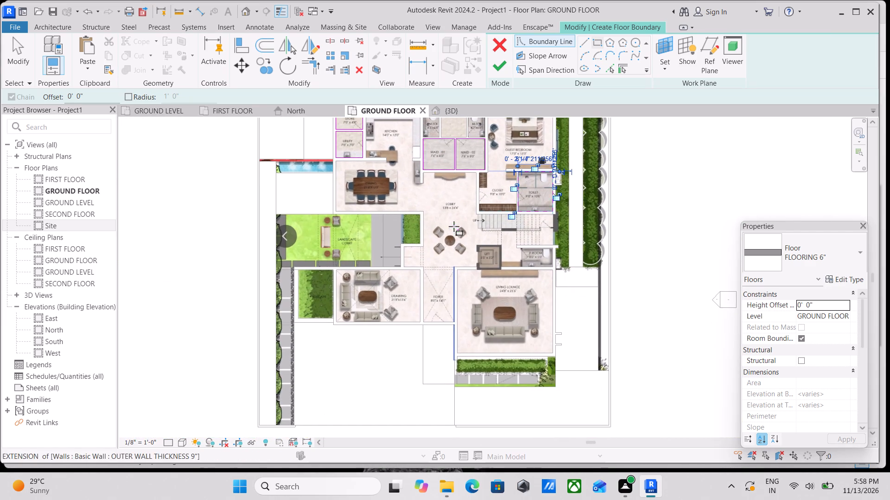
{"action": "scroll", "coordinate": [371, 307], "scroll_direction": "up", "scroll_amount": 3}
{"action": "scroll", "coordinate": [324, 257], "scroll_direction": "up", "scroll_amount": 6}
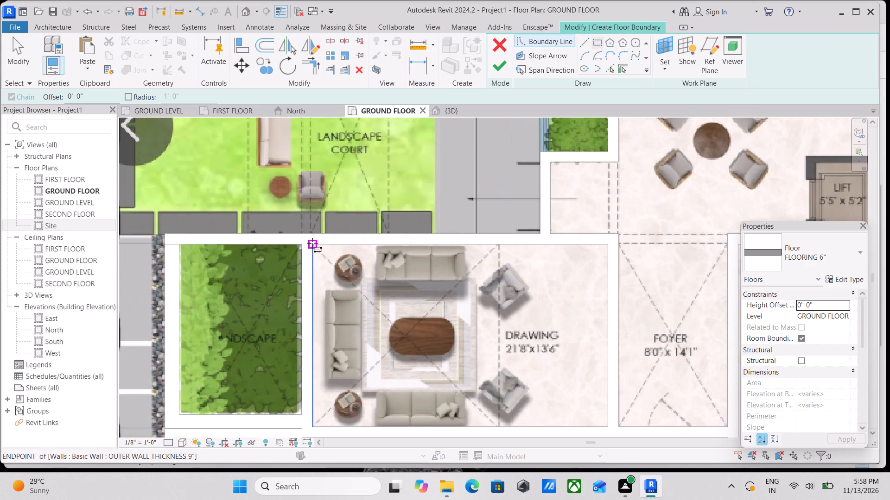
{"action": "left_click", "coordinate": [311, 243]}
{"action": "middle_click_drag", "start_coordinate": [528, 395], "coordinate": [458, 308]}
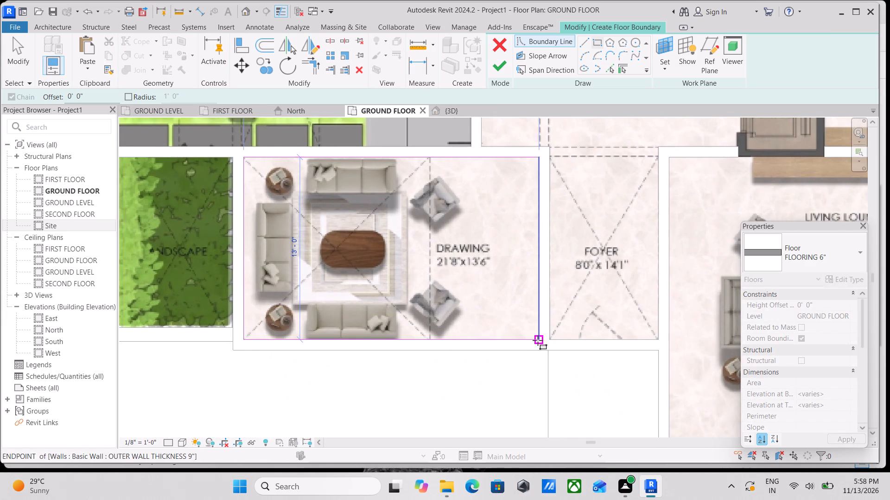
{"action": "left_click", "coordinate": [538, 340]}
Draw a rectangular floor boundary along the inner wall faces of the LIVING LOUNGE.
{"action": "scroll", "coordinate": [584, 274], "scroll_direction": "down", "scroll_amount": 1}
{"action": "middle_click_drag", "start_coordinate": [584, 274], "coordinate": [510, 331]}
{"action": "scroll", "coordinate": [633, 286], "scroll_direction": "down", "scroll_amount": 3}
{"action": "middle_click_drag", "start_coordinate": [635, 288], "coordinate": [433, 246]}
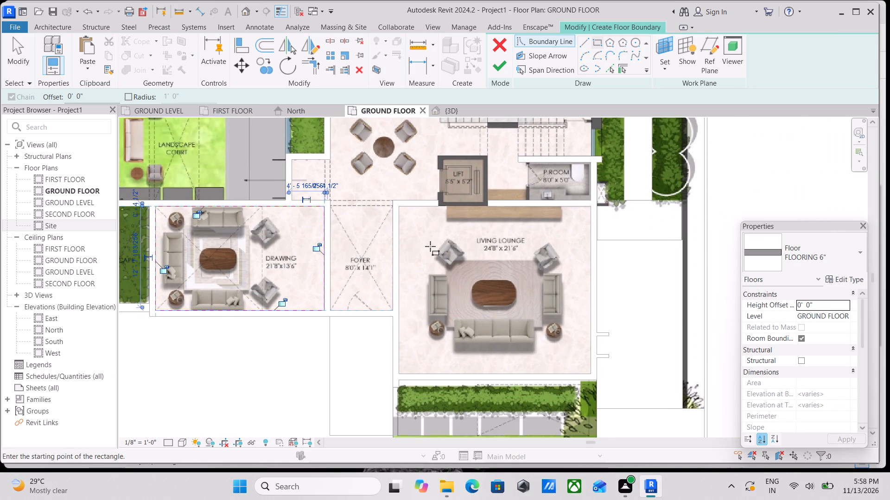
{"action": "scroll", "coordinate": [572, 366], "scroll_direction": "up", "scroll_amount": 3}
{"action": "left_click", "coordinate": [596, 373]}
{"action": "middle_click_drag", "start_coordinate": [450, 245], "coordinate": [459, 262]}
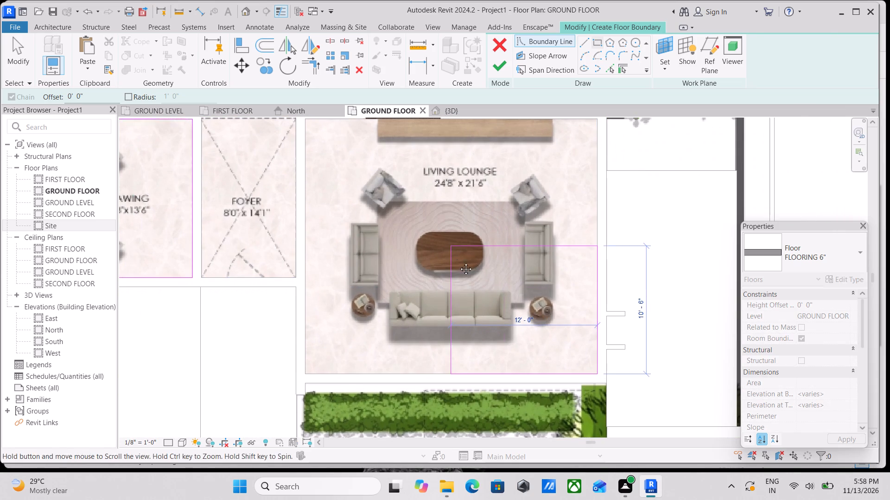
{"action": "middle_click_drag", "start_coordinate": [459, 262], "coordinate": [493, 316]}
{"action": "left_click", "coordinate": [350, 188]}
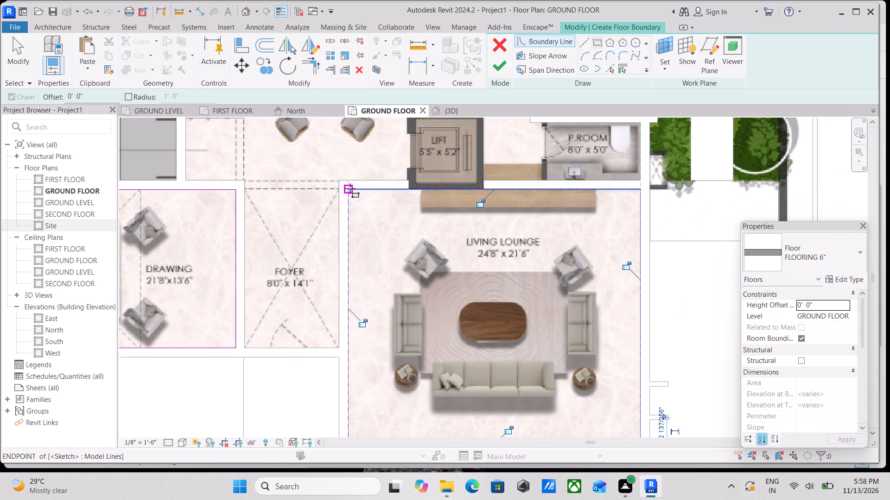
Start a straight-line floor boundary along the FOYER's entrance edge, from the drawing room wall to the living lounge wall.
{"action": "scroll", "coordinate": [351, 190], "scroll_direction": "down", "scroll_amount": 3}
{"action": "middle_click_drag", "start_coordinate": [416, 262], "coordinate": [456, 358]}
{"action": "scroll", "coordinate": [417, 264], "scroll_direction": "down", "scroll_amount": 1}
{"action": "middle_click_drag", "start_coordinate": [525, 256], "coordinate": [554, 329]}
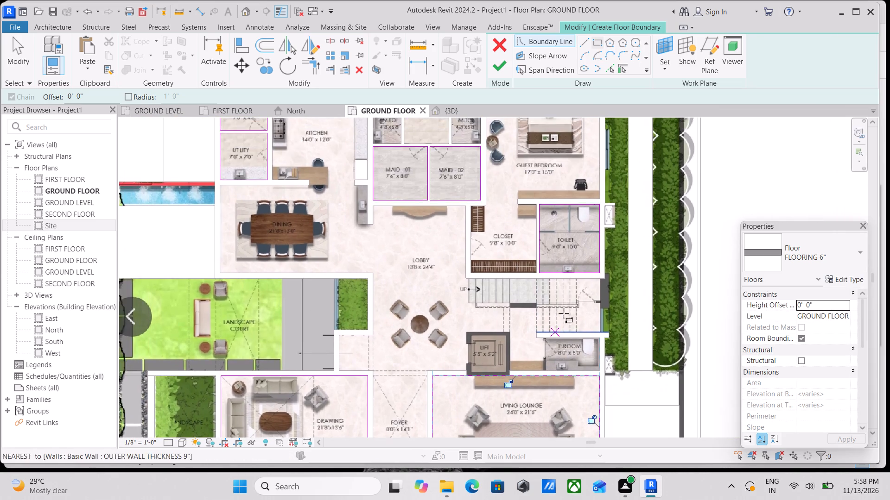
{"action": "scroll", "coordinate": [571, 305], "scroll_direction": "up", "scroll_amount": 3}
{"action": "middle_click_drag", "start_coordinate": [347, 294], "coordinate": [407, 343]}
{"action": "scroll", "coordinate": [410, 274], "scroll_direction": "down", "scroll_amount": 2}
{"action": "middle_click_drag", "start_coordinate": [410, 274], "coordinate": [445, 387]}
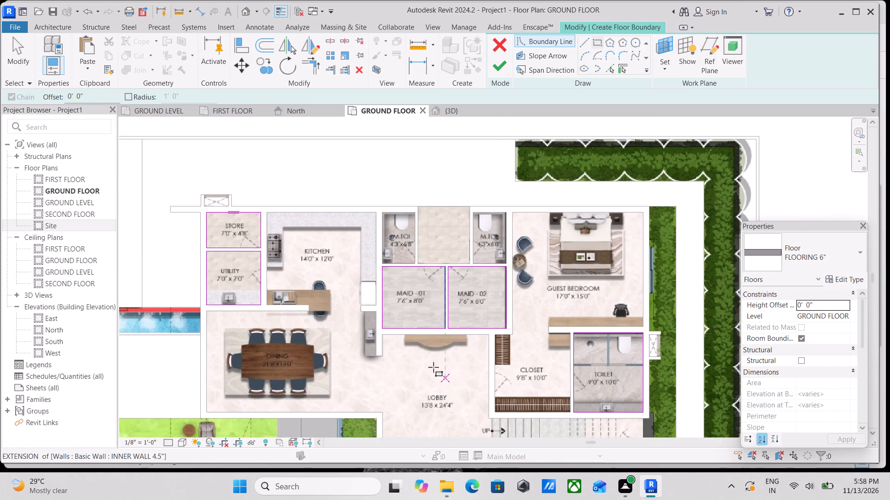
{"action": "scroll", "coordinate": [395, 346], "scroll_direction": "down", "scroll_amount": 3}
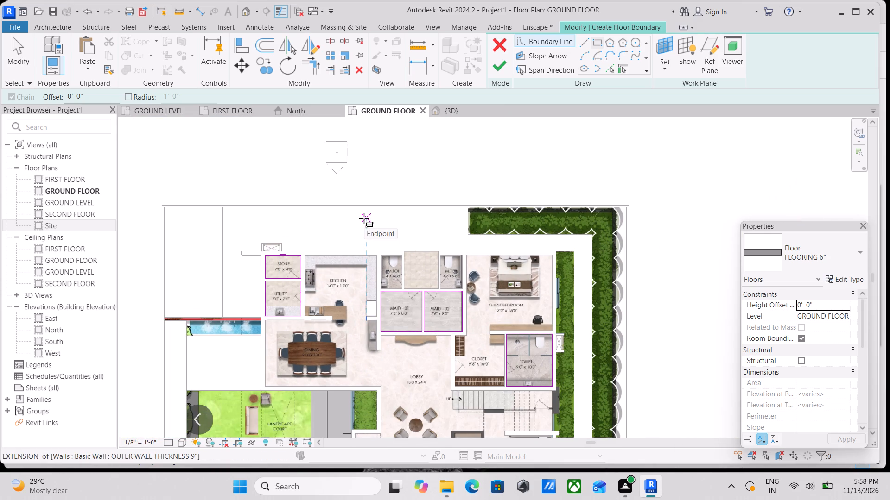
{"action": "left_click", "coordinate": [586, 47]}
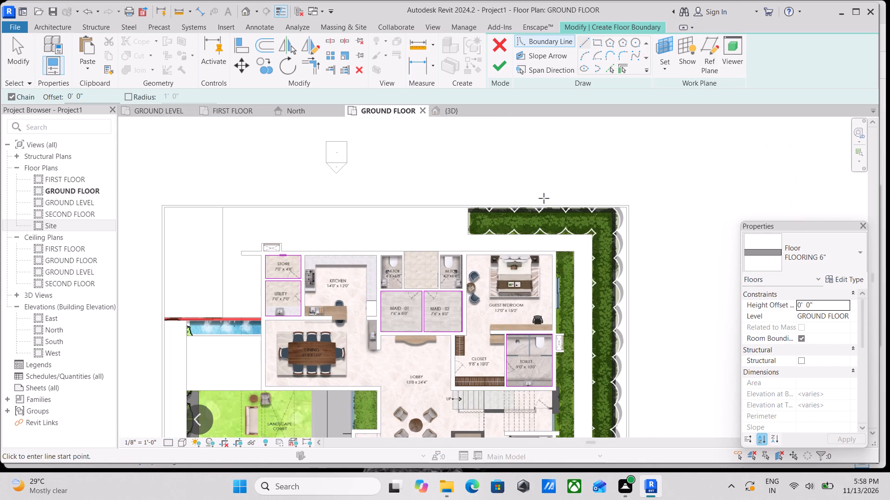
{"action": "middle_click_drag", "start_coordinate": [544, 198], "coordinate": [522, 111]}
{"action": "middle_click_drag", "start_coordinate": [471, 300], "coordinate": [487, 155]}
{"action": "scroll", "coordinate": [462, 243], "scroll_direction": "down", "scroll_amount": 1}
{"action": "scroll", "coordinate": [388, 306], "scroll_direction": "up", "scroll_amount": 2}
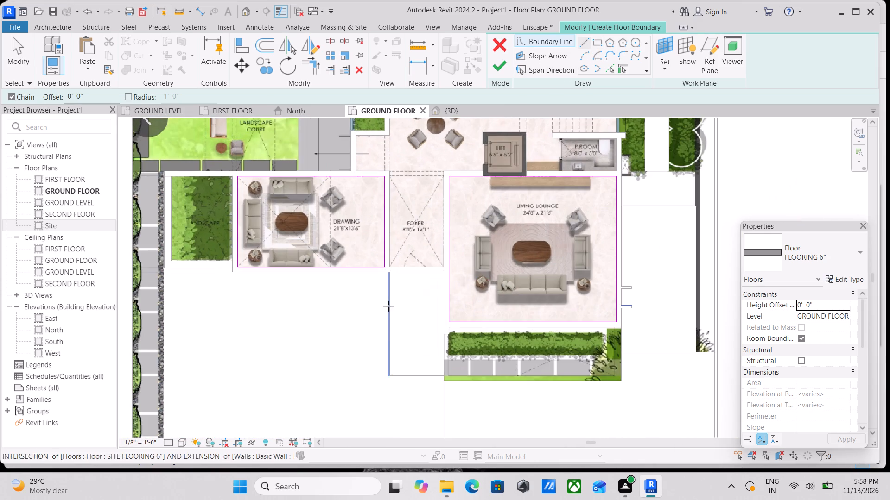
{"action": "scroll", "coordinate": [388, 306], "scroll_direction": "up", "scroll_amount": 1}
{"action": "scroll", "coordinate": [397, 258], "scroll_direction": "up", "scroll_amount": 7}
{"action": "left_click", "coordinate": [377, 275]}
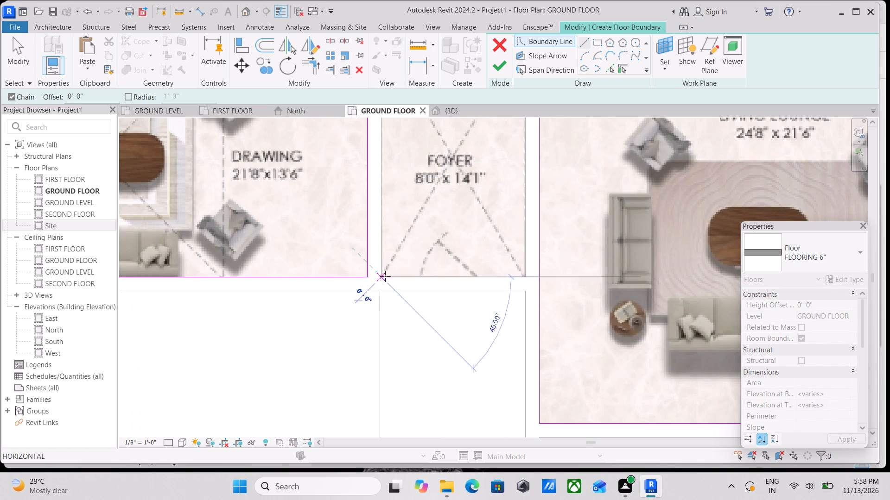
{"action": "left_click", "coordinate": [522, 279]}
Continue the boundary along the foyer face of the living lounge wall and about 5'-8" along its lobby face to the LIFT.
{"action": "middle_click_drag", "start_coordinate": [516, 200], "coordinate": [559, 400]}
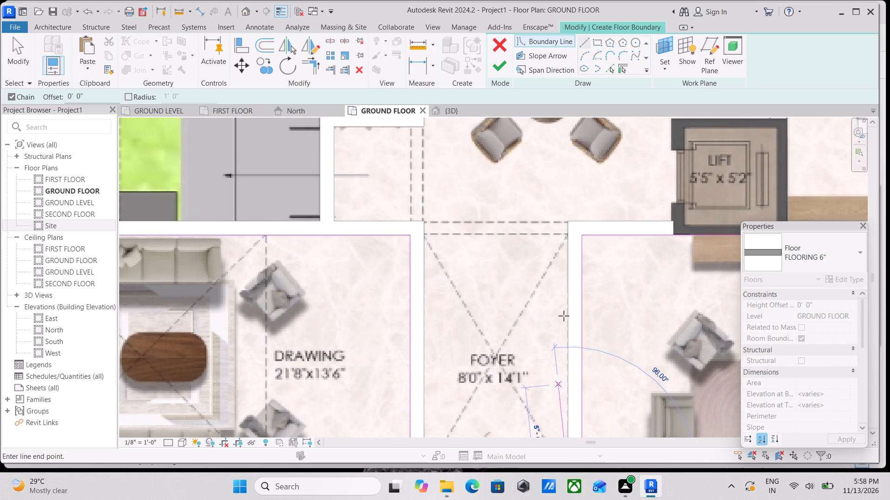
{"action": "scroll", "coordinate": [556, 221], "scroll_direction": "down", "scroll_amount": 1}
{"action": "middle_click_drag", "start_coordinate": [556, 221], "coordinate": [578, 292]}
{"action": "left_click", "coordinate": [586, 293]}
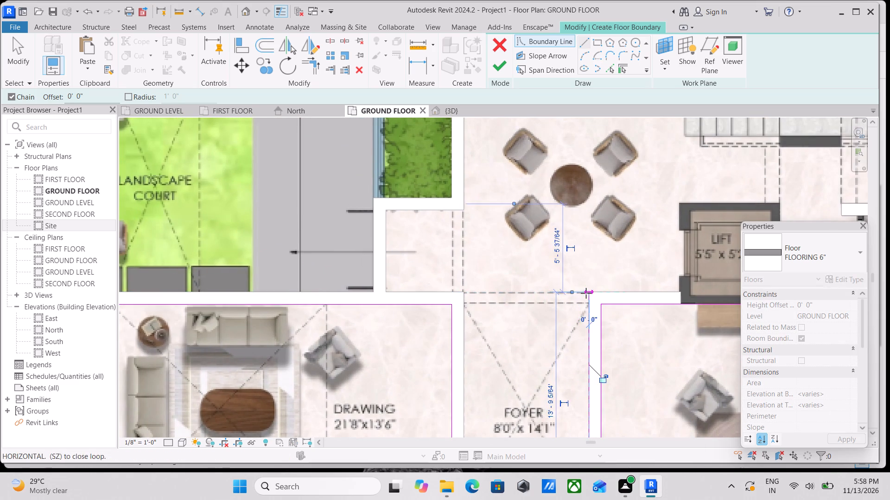
{"action": "middle_click_drag", "start_coordinate": [695, 296], "coordinate": [668, 294]}
{"action": "left_click", "coordinate": [656, 291]}
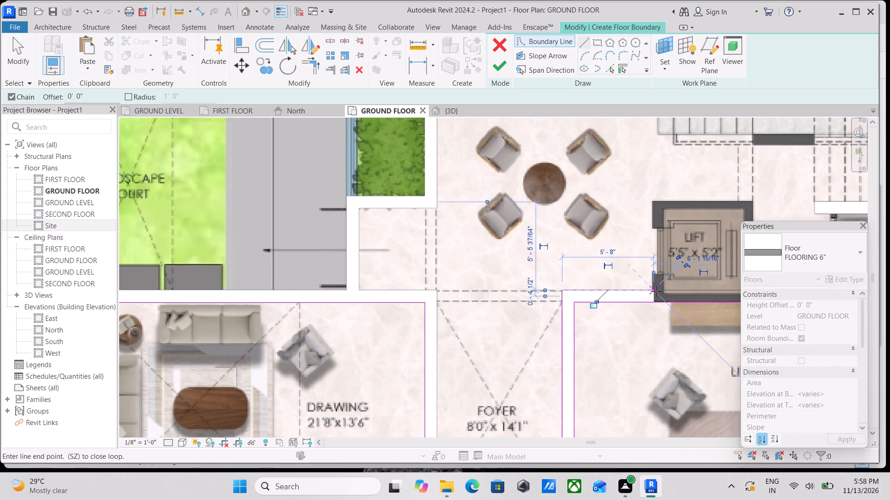
{"action": "middle_click_drag", "start_coordinate": [653, 224], "coordinate": [661, 295]}
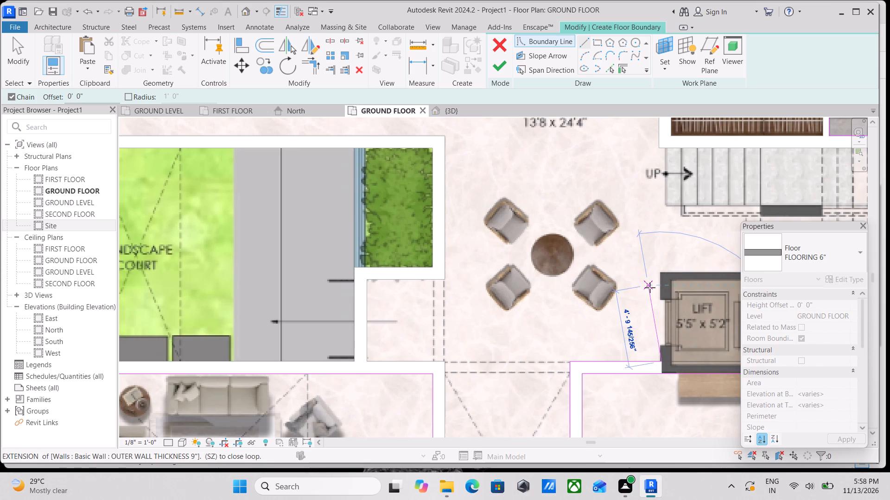
{"action": "key", "text": "Escape"}
{"action": "key", "text": "Escape"}
{"action": "scroll", "coordinate": [685, 334], "scroll_direction": "up", "scroll_amount": 3}
{"action": "key", "text": "Escape"}
Adjust the free end of the lobby-side boundary line to meet the LIFT's front face.
{"action": "scroll", "coordinate": [649, 377], "scroll_direction": "up", "scroll_amount": 3}
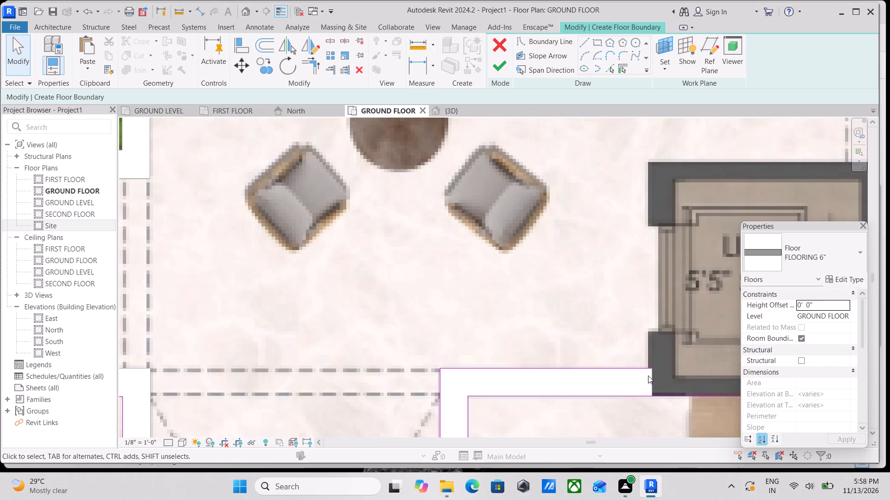
{"action": "left_click", "coordinate": [641, 368]}
{"action": "scroll", "coordinate": [669, 372], "scroll_direction": "up", "scroll_amount": 6}
{"action": "left_click_drag", "start_coordinate": [640, 364], "coordinate": [630, 365]}
{"action": "key", "text": "Escape"}
{"action": "scroll", "coordinate": [631, 369], "scroll_direction": "up", "scroll_amount": 6}
{"action": "left_click", "coordinate": [623, 365]}
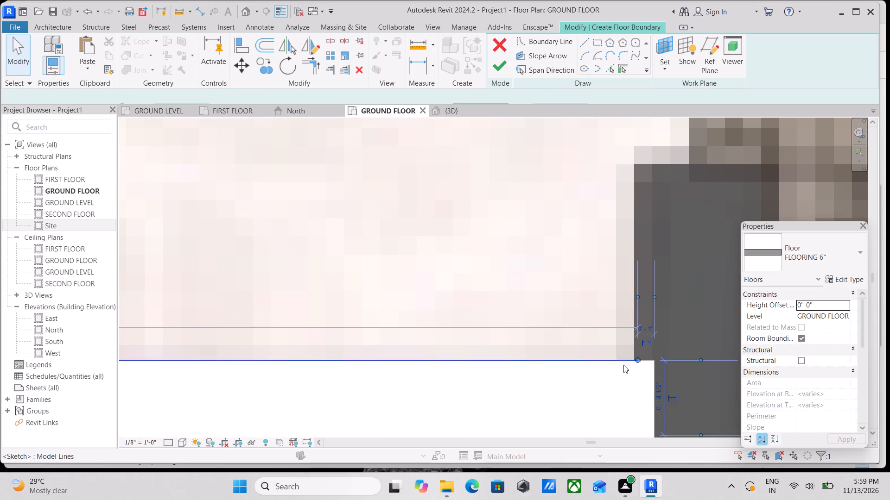
{"action": "left_click", "coordinate": [637, 362]}
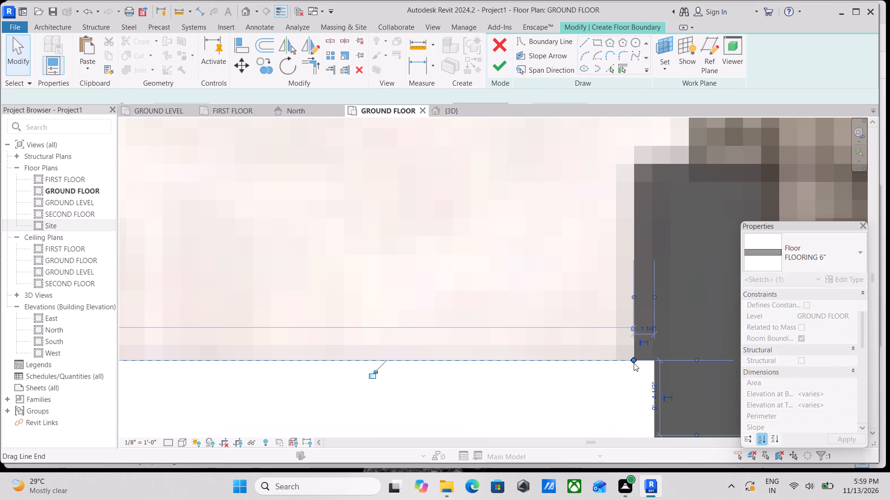
{"action": "key", "text": "Escape"}
{"action": "scroll", "coordinate": [634, 363], "scroll_direction": "down", "scroll_amount": 3}
{"action": "middle_click_drag", "start_coordinate": [634, 363], "coordinate": [636, 374]}
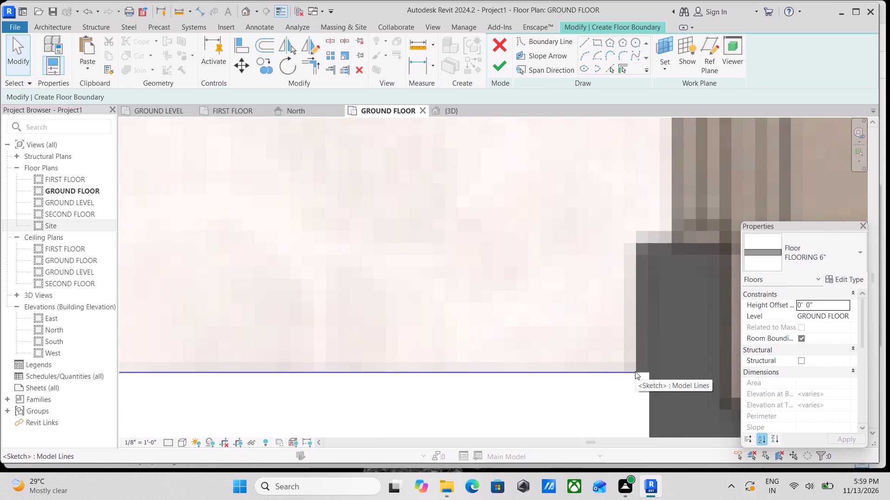
Draw a boundary line about 5'-6" long along the LIFT's door face to its stair-side corner.
{"action": "key", "text": "l"}
{"action": "key", "text": "Return"}
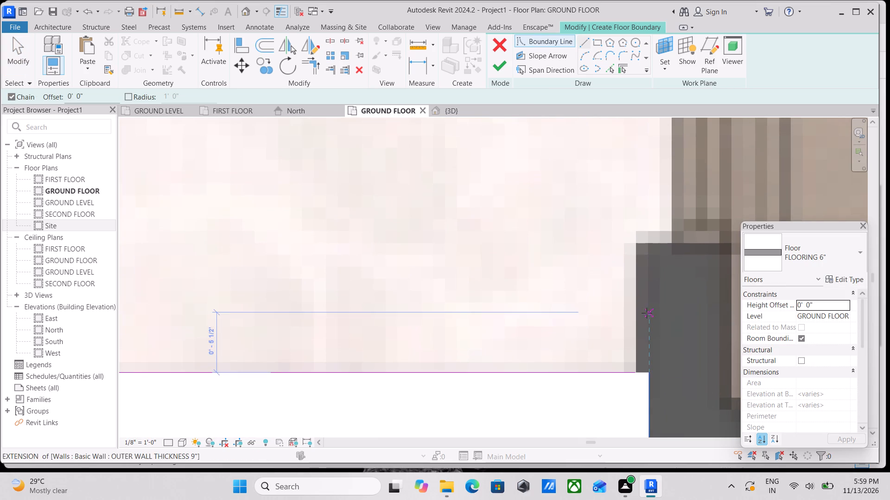
{"action": "left_click", "coordinate": [636, 375]}
{"action": "middle_click_drag", "start_coordinate": [629, 217], "coordinate": [656, 304]}
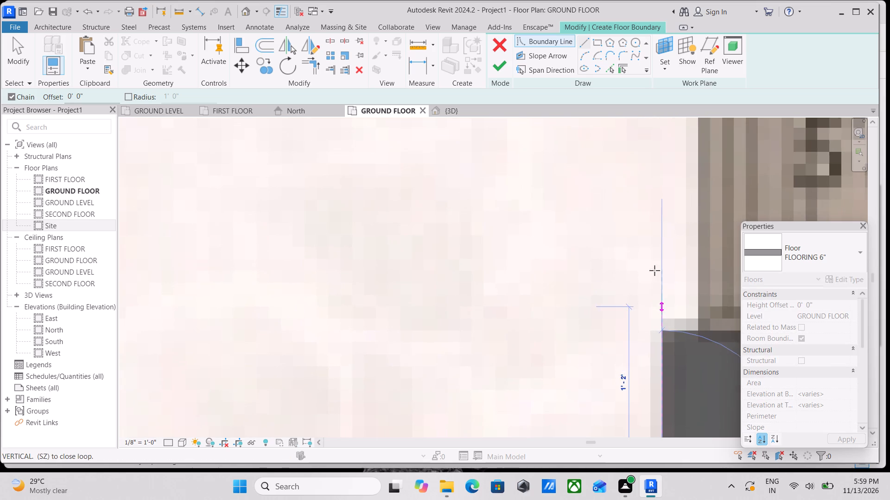
{"action": "scroll", "coordinate": [654, 187], "scroll_direction": "down", "scroll_amount": 3}
{"action": "middle_click_drag", "start_coordinate": [654, 187], "coordinate": [667, 336]}
{"action": "scroll", "coordinate": [674, 234], "scroll_direction": "down", "scroll_amount": 2}
{"action": "middle_click_drag", "start_coordinate": [674, 234], "coordinate": [669, 354]}
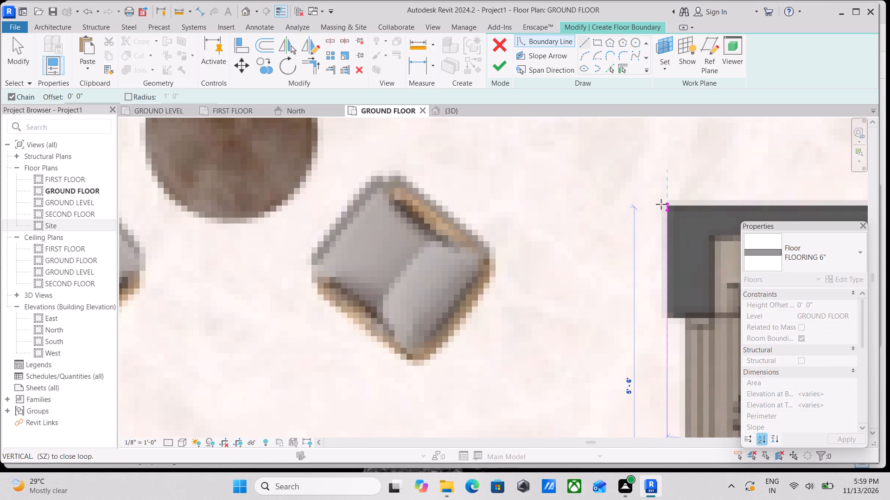
{"action": "scroll", "coordinate": [667, 205], "scroll_direction": "up", "scroll_amount": 4}
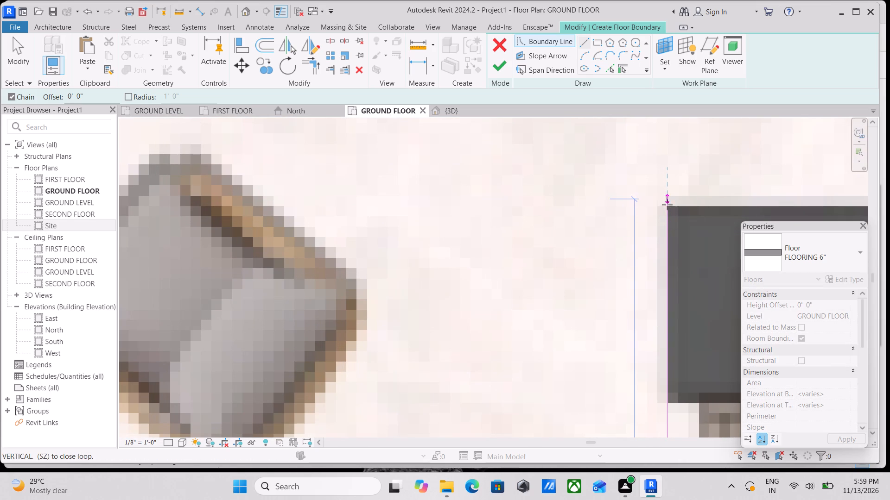
{"action": "scroll", "coordinate": [667, 205], "scroll_direction": "up", "scroll_amount": 4}
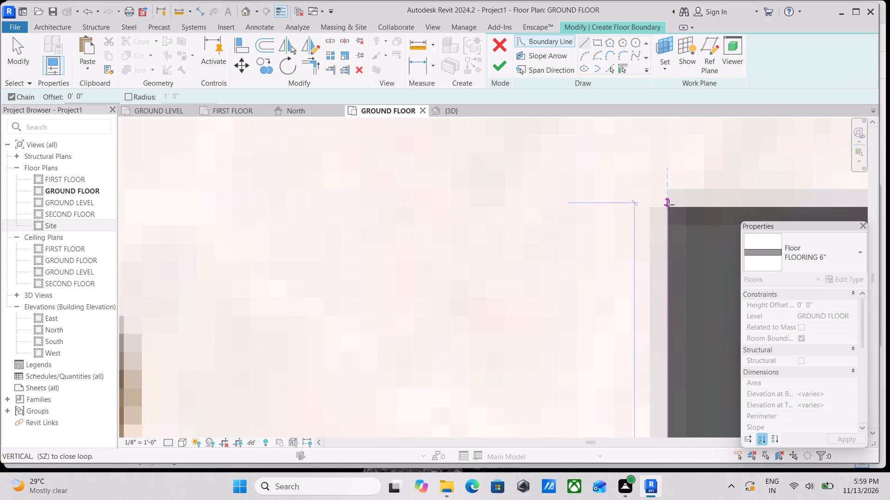
{"action": "left_click", "coordinate": [668, 206]}
Continue the boundary about 6'-3" along the LIFT's stair-facing wall to its far corner.
{"action": "middle_click_drag", "start_coordinate": [694, 206], "coordinate": [558, 220]}
{"action": "scroll", "coordinate": [651, 220], "scroll_direction": "down", "scroll_amount": 2}
{"action": "middle_click_drag", "start_coordinate": [651, 220], "coordinate": [516, 236]}
{"action": "scroll", "coordinate": [643, 237], "scroll_direction": "down", "scroll_amount": 1}
{"action": "middle_click_drag", "start_coordinate": [643, 237], "coordinate": [491, 249]}
{"action": "scroll", "coordinate": [667, 249], "scroll_direction": "down", "scroll_amount": 2}
{"action": "middle_click_drag", "start_coordinate": [667, 249], "coordinate": [437, 245]}
{"action": "middle_click_drag", "start_coordinate": [641, 250], "coordinate": [554, 251]}
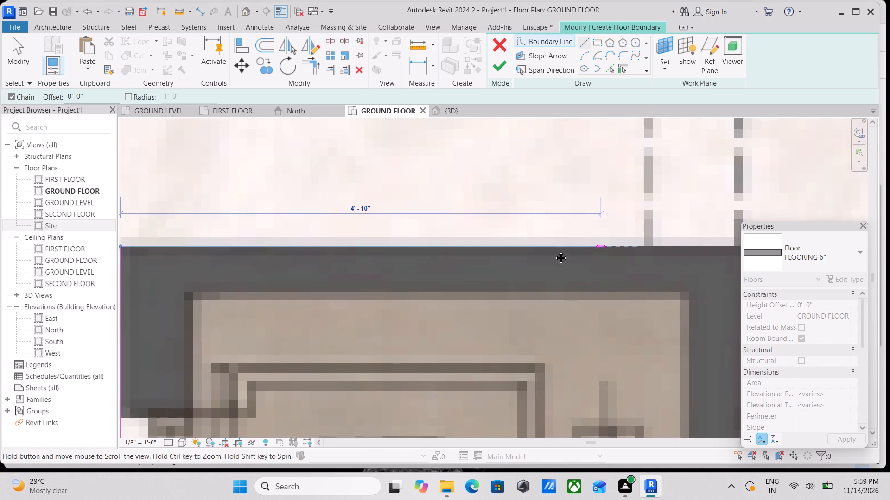
{"action": "middle_click_drag", "start_coordinate": [554, 251], "coordinate": [533, 251]}
{"action": "scroll", "coordinate": [656, 248], "scroll_direction": "down", "scroll_amount": 13}
{"action": "middle_click_drag", "start_coordinate": [656, 248], "coordinate": [642, 248]}
{"action": "scroll", "coordinate": [643, 249], "scroll_direction": "down", "scroll_amount": 1}
{"action": "middle_click_drag", "start_coordinate": [643, 249], "coordinate": [563, 246]}
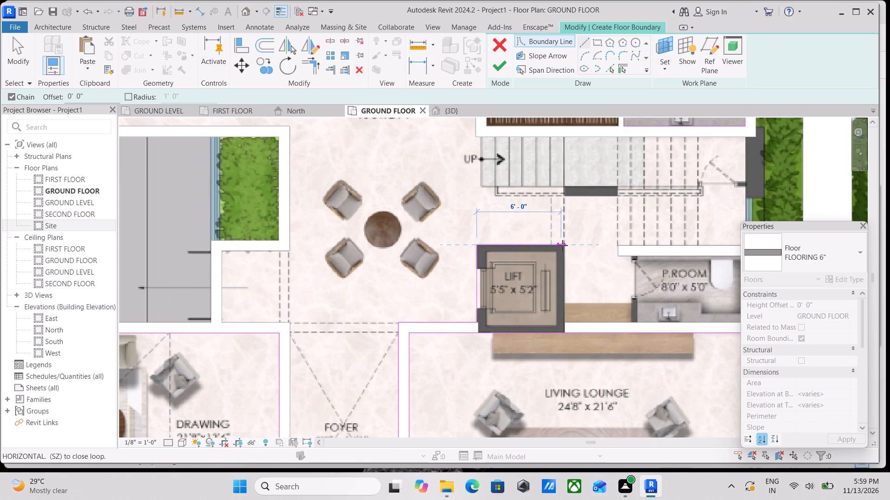
{"action": "scroll", "coordinate": [562, 245], "scroll_direction": "up", "scroll_amount": 3}
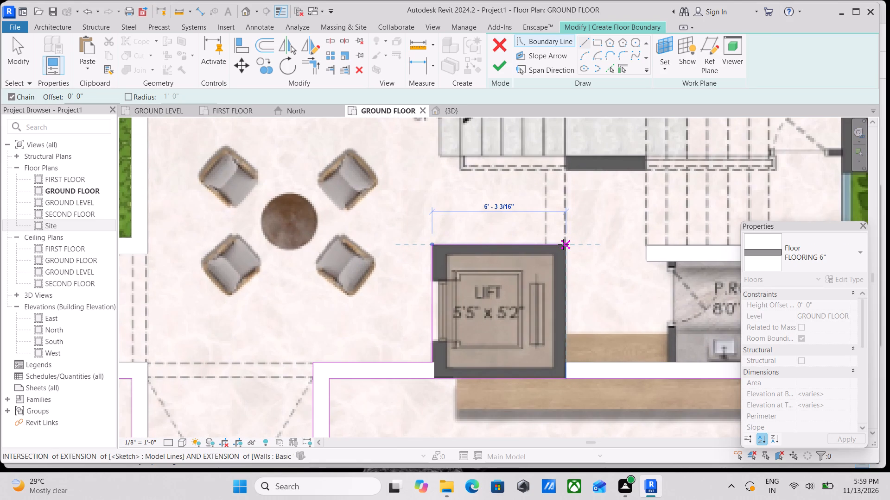
{"action": "left_click", "coordinate": [563, 244]}
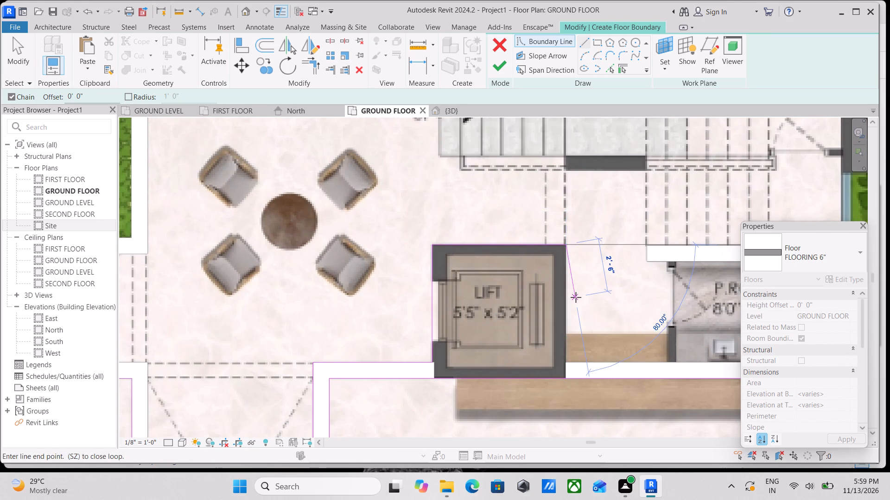
Continue the boundary along the LIFT wall facing the P.ROOM, back to the living lounge wall's face.
{"action": "scroll", "coordinate": [576, 298], "scroll_direction": "down", "scroll_amount": 2}
{"action": "middle_click_drag", "start_coordinate": [576, 298], "coordinate": [584, 320]}
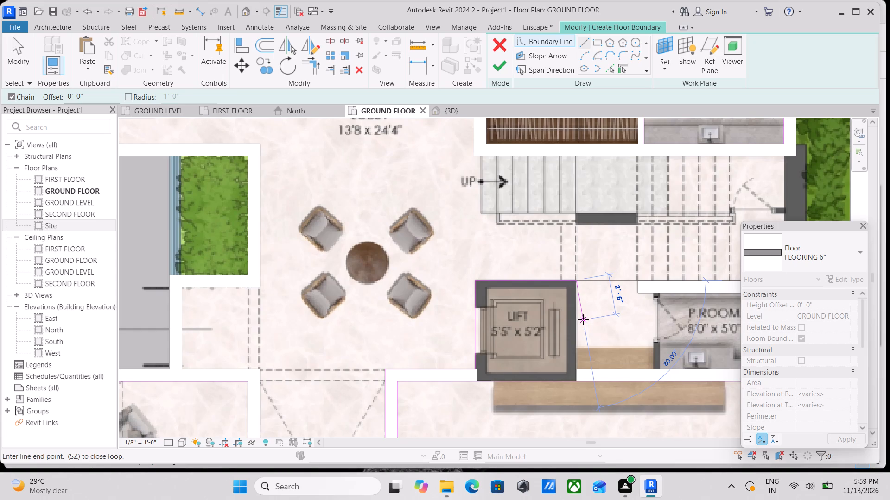
{"action": "left_click", "coordinate": [578, 366]}
{"action": "middle_click_drag", "start_coordinate": [662, 360], "coordinate": [516, 319]}
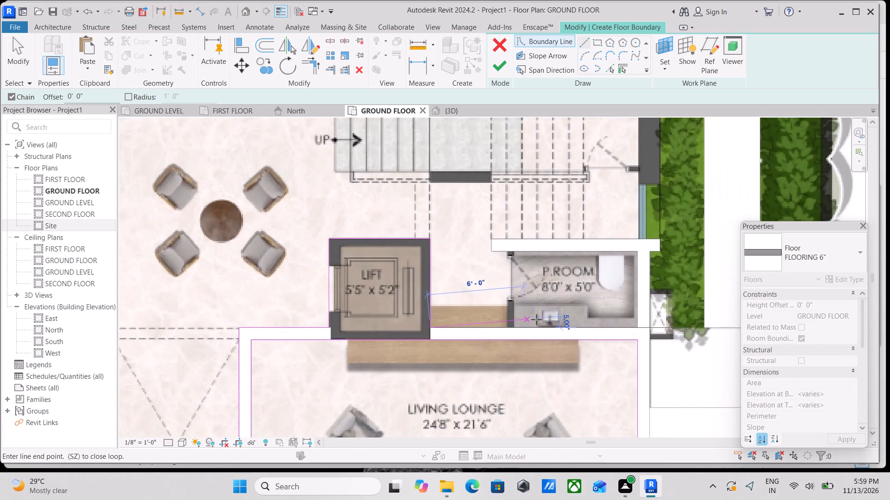
Continue the boundary about 4'-8" along the living lounge wall, and about 4'-9" along the P.ROOM's door side.
{"action": "scroll", "coordinate": [507, 329], "scroll_direction": "up", "scroll_amount": 3}
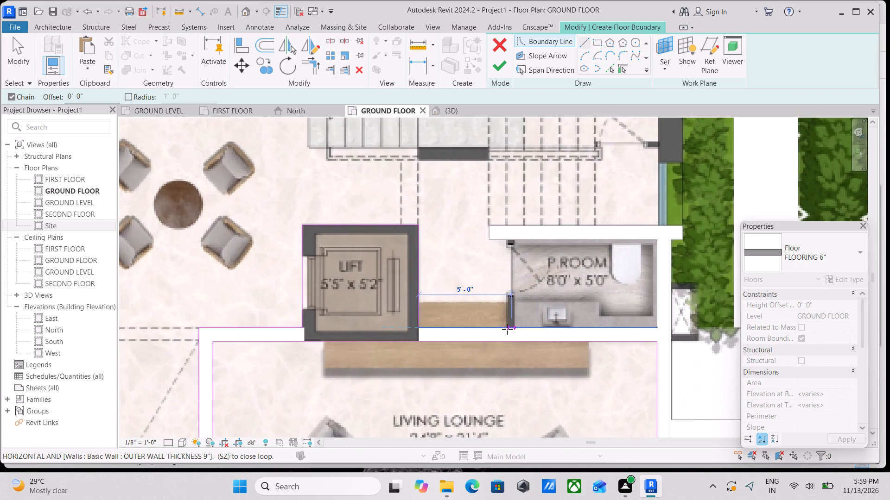
{"action": "scroll", "coordinate": [507, 329], "scroll_direction": "up", "scroll_amount": 3}
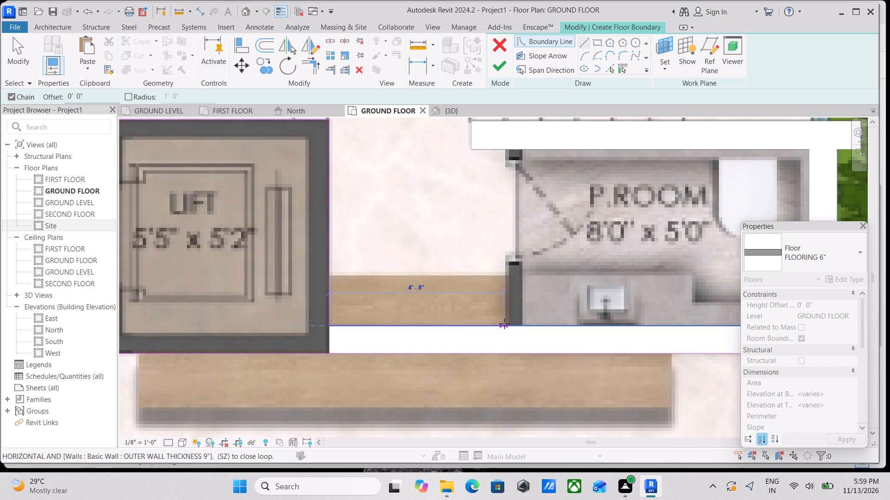
{"action": "left_click", "coordinate": [504, 324]}
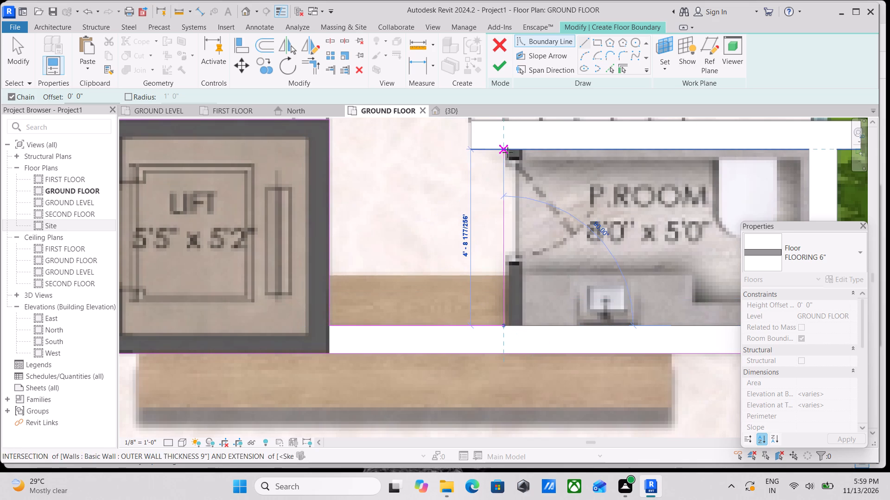
{"action": "left_click", "coordinate": [509, 150]}
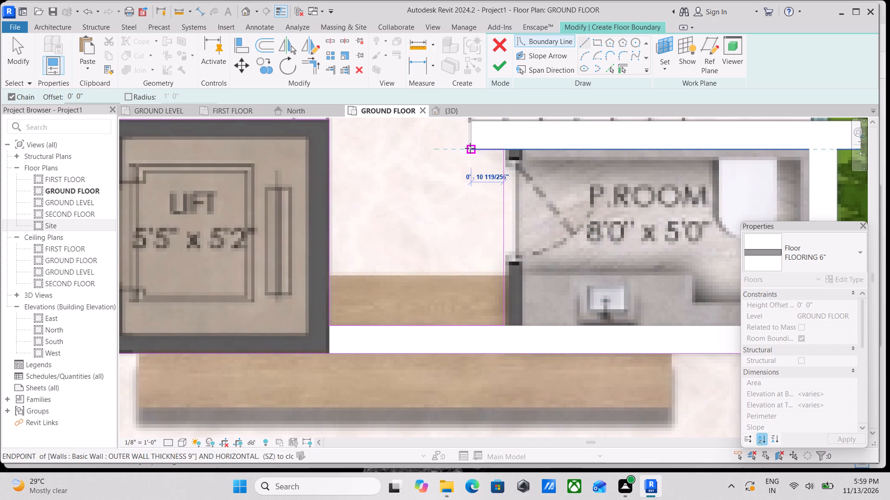
Trace the boundary around the 9" end of the P.ROOM's stair-side wall, and about 9'-0" along its stair-facing side.
{"action": "left_click", "coordinate": [470, 148]}
{"action": "middle_click_drag", "start_coordinate": [473, 159], "coordinate": [498, 276]}
{"action": "left_click", "coordinate": [493, 235]}
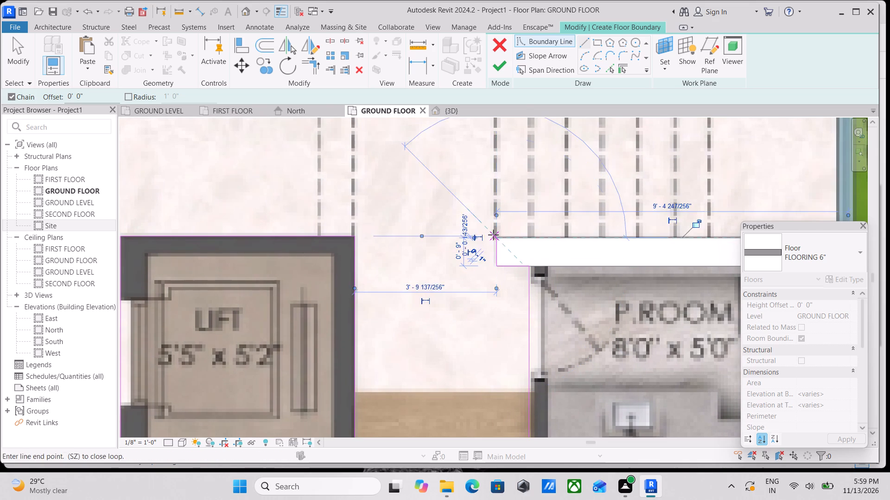
{"action": "middle_click_drag", "start_coordinate": [571, 240], "coordinate": [97, 267]}
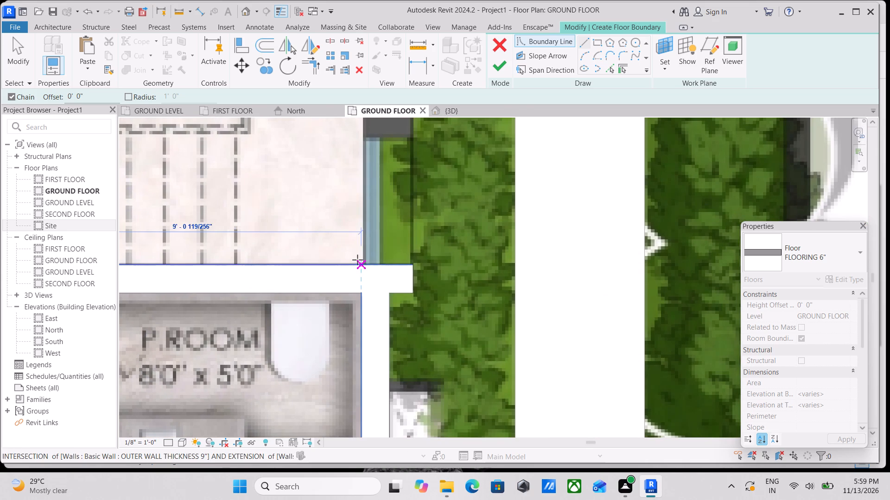
{"action": "left_click", "coordinate": [360, 260]}
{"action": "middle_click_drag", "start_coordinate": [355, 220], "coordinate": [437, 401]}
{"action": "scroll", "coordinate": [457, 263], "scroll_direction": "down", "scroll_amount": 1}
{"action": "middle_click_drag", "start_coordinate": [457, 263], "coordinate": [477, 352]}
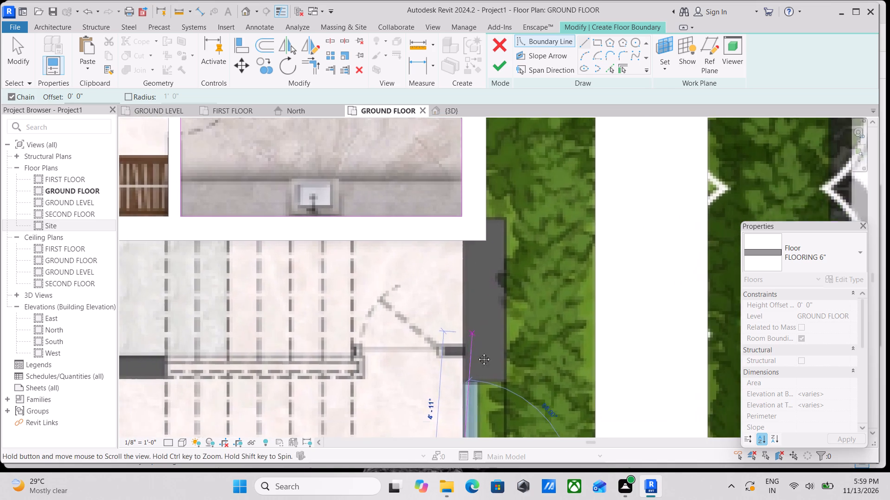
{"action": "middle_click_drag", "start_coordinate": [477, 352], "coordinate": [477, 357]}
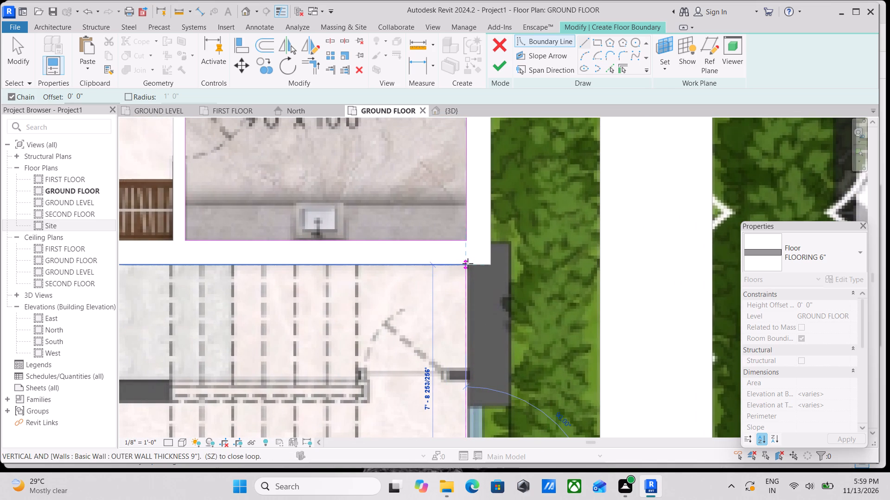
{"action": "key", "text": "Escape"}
Extend the free end of the boundary on the P.ROOM's stair-facing wall to the glazing's inner face.
{"action": "scroll", "coordinate": [453, 349], "scroll_direction": "down", "scroll_amount": 3}
{"action": "middle_click_drag", "start_coordinate": [453, 349], "coordinate": [526, 224]}
{"action": "scroll", "coordinate": [551, 258], "scroll_direction": "down", "scroll_amount": 1}
{"action": "scroll", "coordinate": [566, 312], "scroll_direction": "up", "scroll_amount": 3}
{"action": "scroll", "coordinate": [511, 329], "scroll_direction": "up", "scroll_amount": 3}
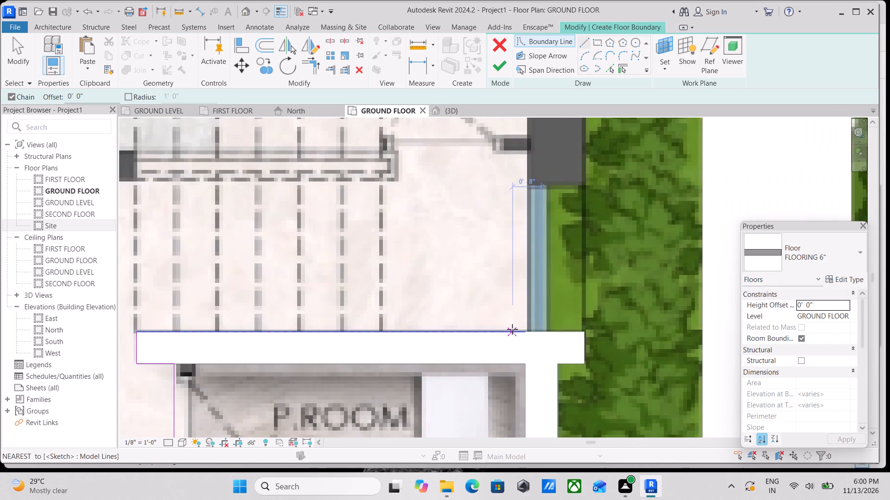
{"action": "key", "text": "Escape"}
{"action": "scroll", "coordinate": [538, 335], "scroll_direction": "up", "scroll_amount": 3}
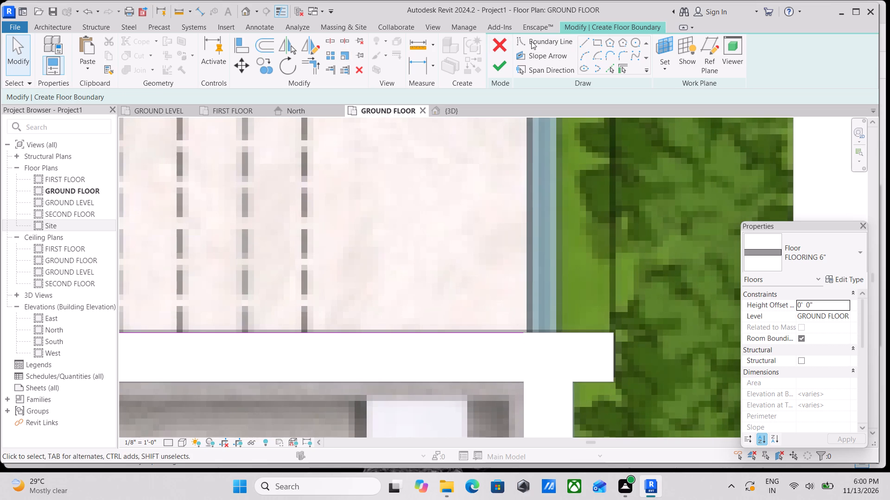
{"action": "left_click", "coordinate": [579, 39]}
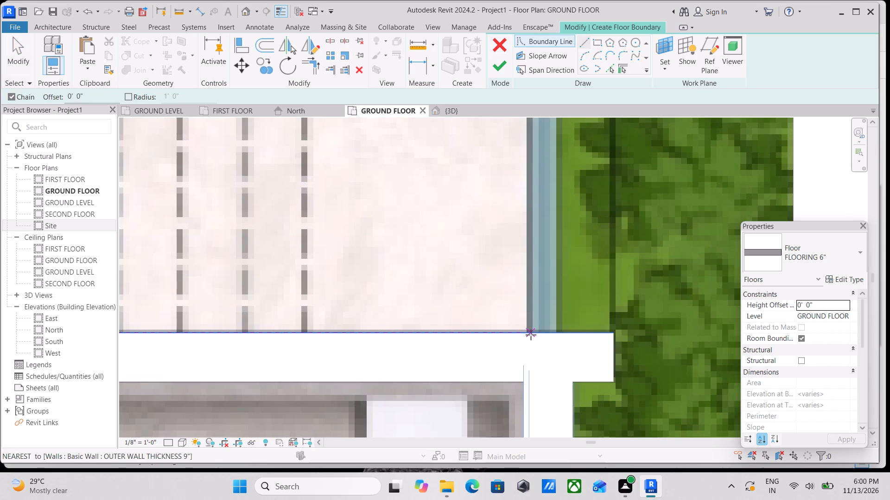
{"action": "scroll", "coordinate": [520, 340], "scroll_direction": "up", "scroll_amount": 6}
{"action": "key", "text": "Escape"}
{"action": "left_click", "coordinate": [520, 319]}
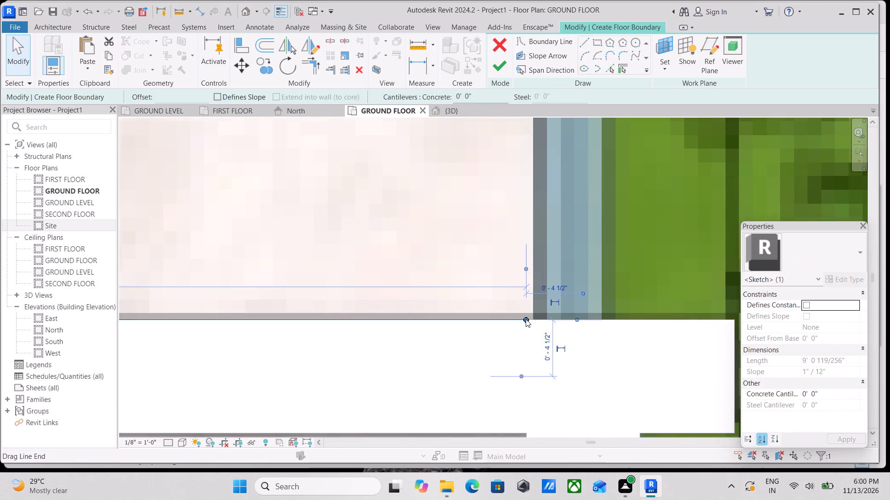
{"action": "left_click_drag", "start_coordinate": [526, 319], "coordinate": [534, 321]}
{"action": "key", "text": "Escape"}
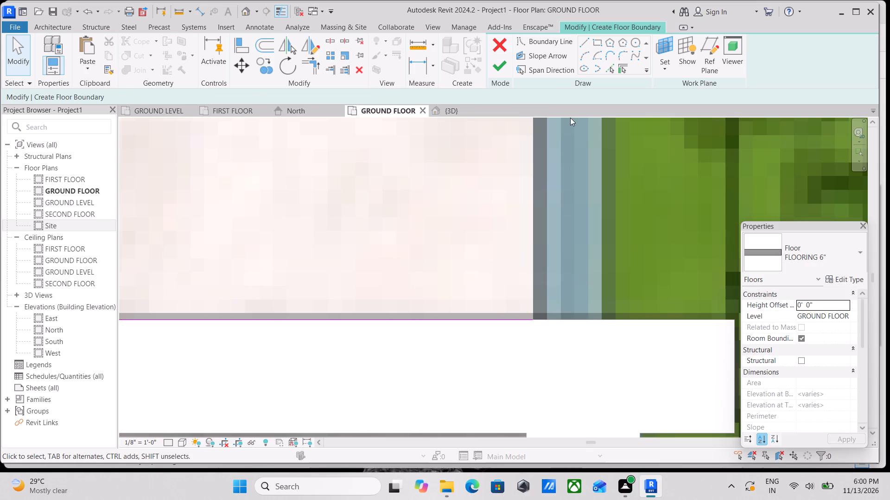
Draw a boundary line about 7'-9" long from the glazing corner along the outer wall to the toilet wall's stair-side face.
{"action": "left_click", "coordinate": [582, 40]}
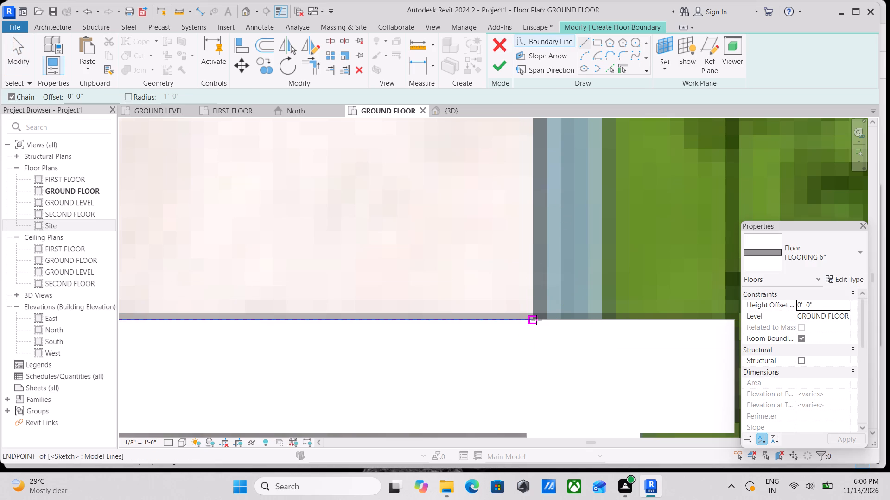
{"action": "left_click", "coordinate": [536, 320]}
{"action": "scroll", "coordinate": [539, 132], "scroll_direction": "down", "scroll_amount": 2}
{"action": "middle_click_drag", "start_coordinate": [539, 132], "coordinate": [557, 332]}
{"action": "scroll", "coordinate": [543, 191], "scroll_direction": "down", "scroll_amount": 3}
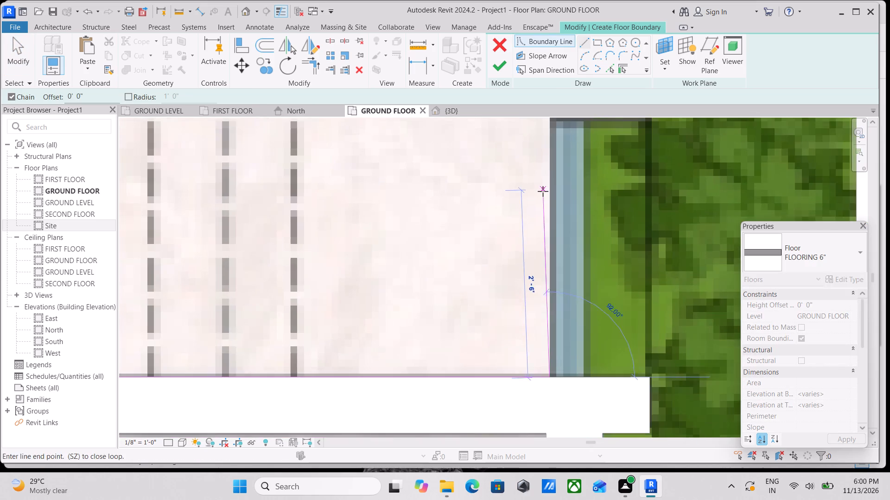
{"action": "scroll", "coordinate": [554, 204], "scroll_direction": "down", "scroll_amount": 2}
{"action": "middle_click_drag", "start_coordinate": [554, 221], "coordinate": [549, 363]}
{"action": "scroll", "coordinate": [548, 221], "scroll_direction": "down", "scroll_amount": 3}
{"action": "middle_click_drag", "start_coordinate": [548, 221], "coordinate": [557, 347]}
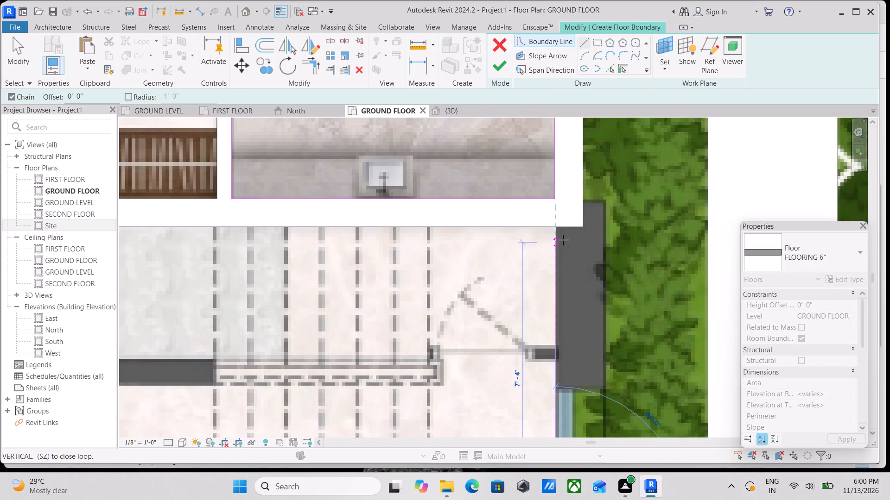
{"action": "scroll", "coordinate": [555, 226], "scroll_direction": "up", "scroll_amount": 2}
{"action": "left_click", "coordinate": [555, 226]}
Continue the boundary along the toilet and closet wall beside the staircase to the lobby corner.
{"action": "middle_click_drag", "start_coordinate": [384, 214], "coordinate": [543, 218]}
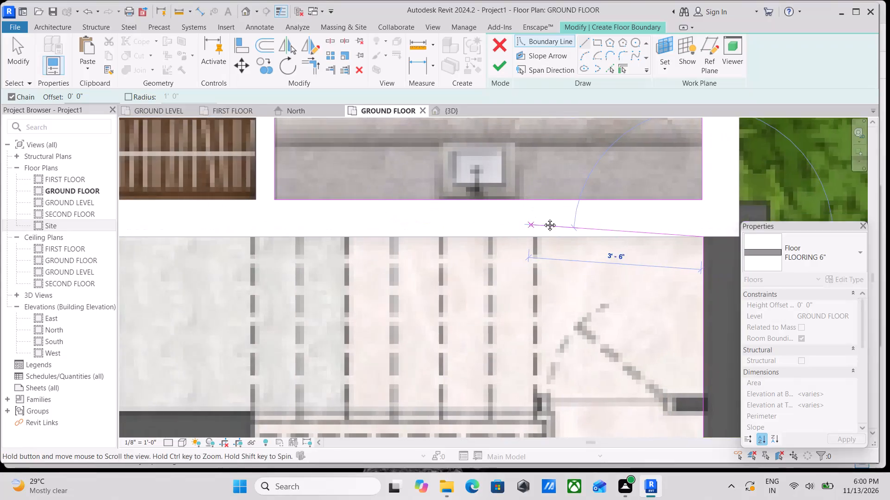
{"action": "middle_click_drag", "start_coordinate": [543, 218], "coordinate": [568, 214]}
{"action": "scroll", "coordinate": [362, 225], "scroll_direction": "down", "scroll_amount": 2}
{"action": "middle_click_drag", "start_coordinate": [362, 225], "coordinate": [503, 219]}
{"action": "middle_click_drag", "start_coordinate": [224, 220], "coordinate": [426, 223]}
{"action": "scroll", "coordinate": [308, 224], "scroll_direction": "down", "scroll_amount": 2}
{"action": "middle_click_drag", "start_coordinate": [308, 224], "coordinate": [380, 227]}
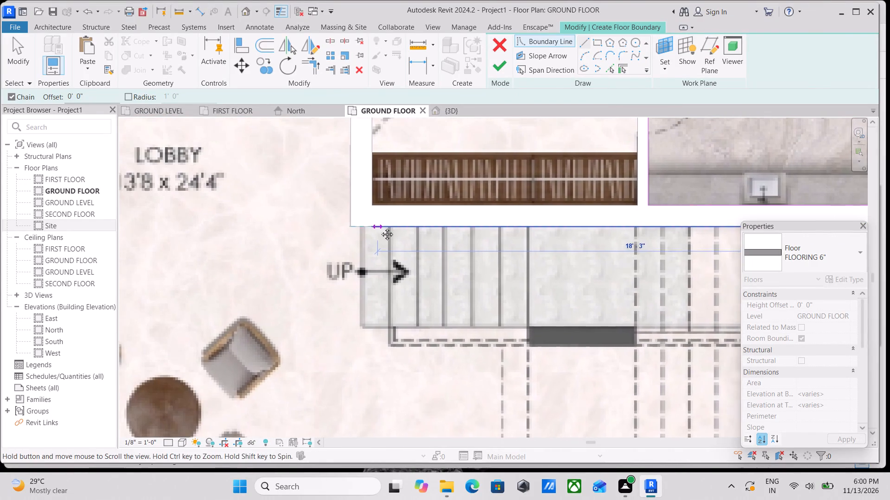
{"action": "middle_click_drag", "start_coordinate": [380, 227], "coordinate": [381, 228]}
{"action": "left_click", "coordinate": [351, 227]}
Continue the boundary about 10'-5" along the LOBBY's closet wall, and about 13'-3" along the maid rooms' wall.
{"action": "scroll", "coordinate": [358, 178], "scroll_direction": "down", "scroll_amount": 1}
{"action": "middle_click_drag", "start_coordinate": [358, 178], "coordinate": [364, 350]}
{"action": "scroll", "coordinate": [358, 231], "scroll_direction": "down", "scroll_amount": 2}
{"action": "middle_click_drag", "start_coordinate": [358, 231], "coordinate": [383, 316]}
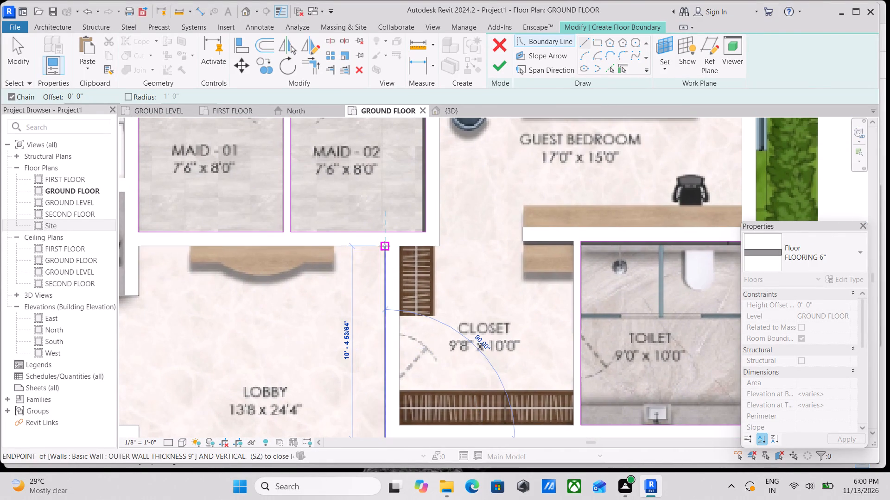
{"action": "left_click", "coordinate": [386, 245]}
{"action": "middle_click_drag", "start_coordinate": [165, 235], "coordinate": [327, 226]}
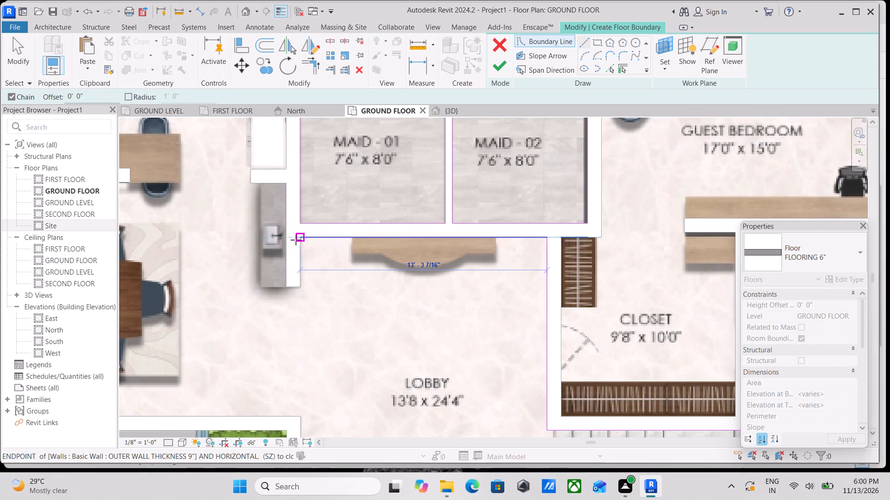
{"action": "left_click", "coordinate": [296, 239]}
Trace the boundary around the wall end beside the wash counter and around the 1'-11" stub wall between counter and kitchen.
{"action": "left_click", "coordinate": [300, 287]}
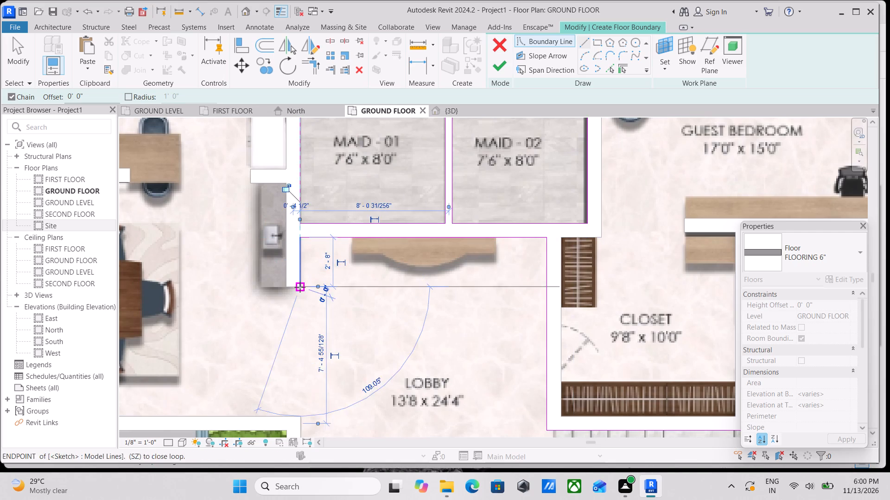
{"action": "left_click", "coordinate": [287, 287]}
{"action": "middle_click_drag", "start_coordinate": [293, 207], "coordinate": [339, 288]}
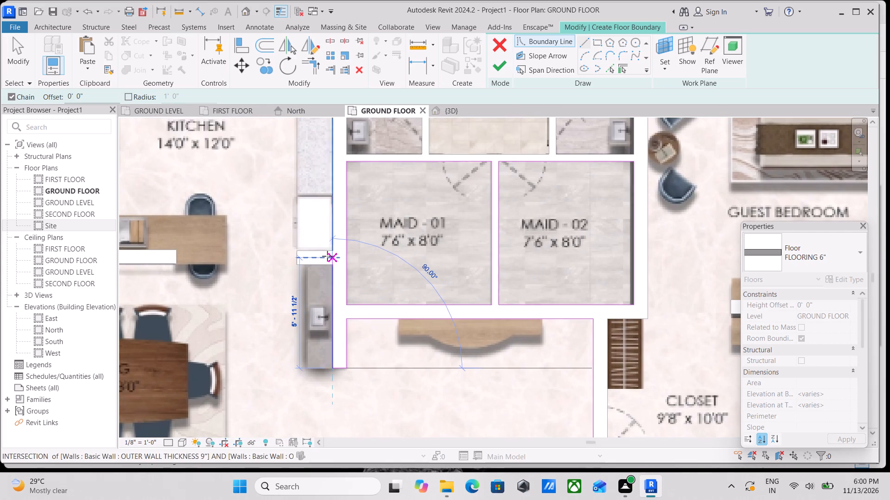
{"action": "left_click", "coordinate": [330, 269]}
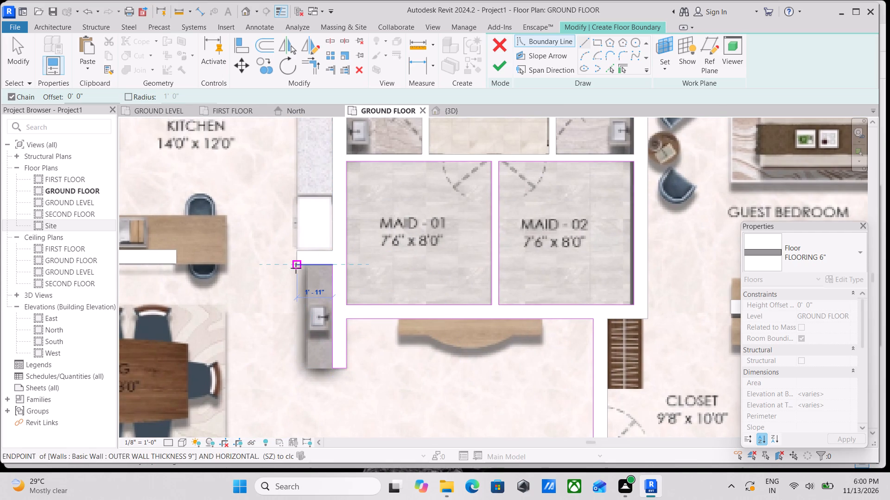
{"action": "left_click", "coordinate": [296, 268]}
{"action": "left_click", "coordinate": [298, 251]}
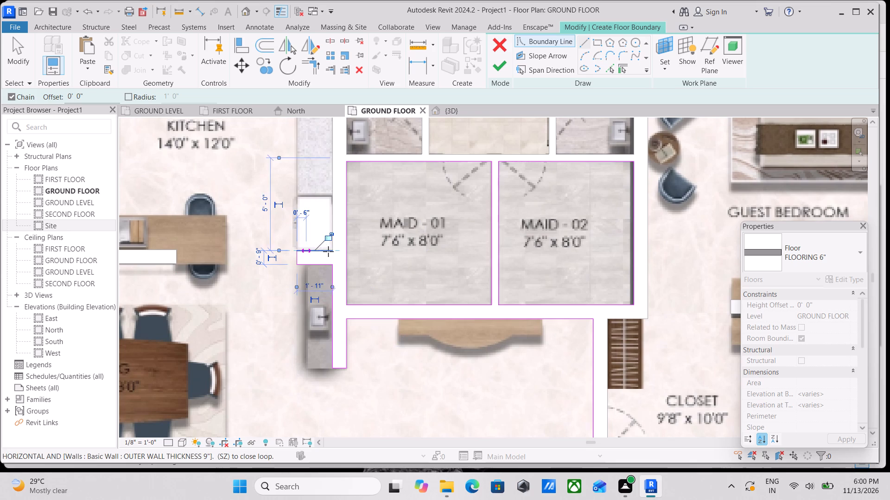
{"action": "left_click", "coordinate": [333, 250]}
Trace the boundary along the KITCHEN's maid-side, outer and utility-side walls to the corner behind the sink counter.
{"action": "scroll", "coordinate": [333, 221], "scroll_direction": "down", "scroll_amount": 1}
{"action": "middle_click_drag", "start_coordinate": [333, 221], "coordinate": [362, 388]}
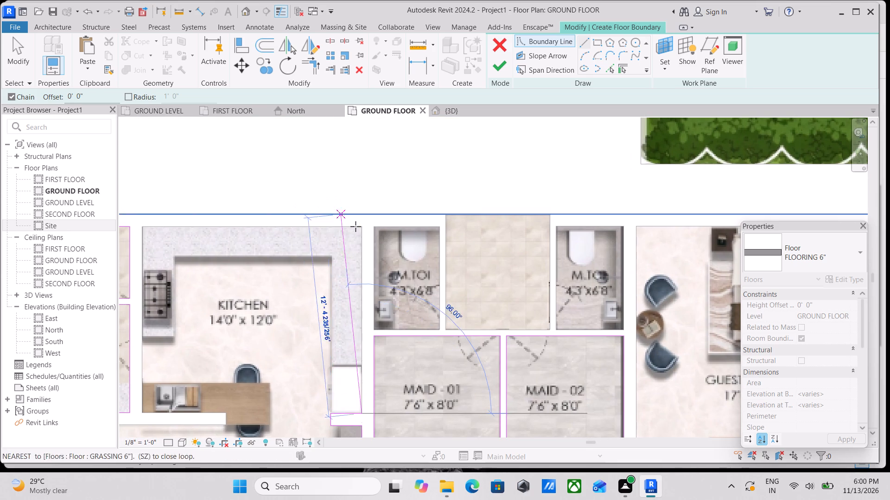
{"action": "left_click", "coordinate": [357, 225]}
{"action": "middle_click_drag", "start_coordinate": [216, 225], "coordinate": [356, 199]}
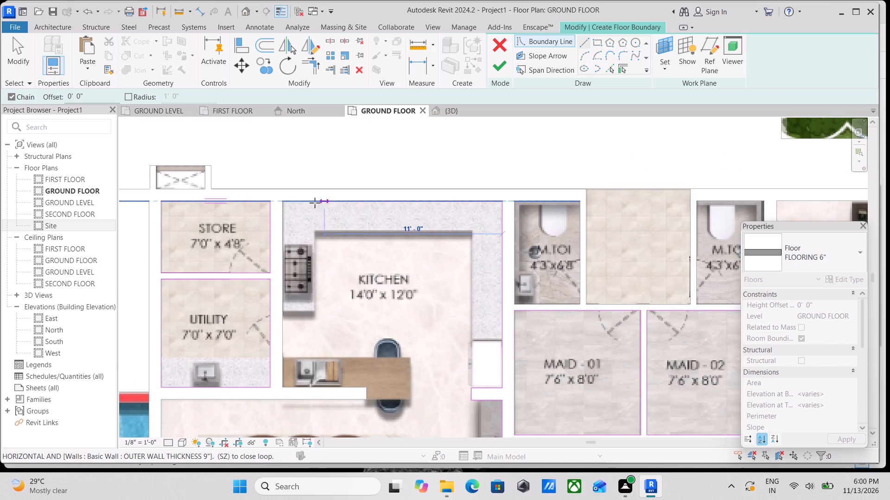
{"action": "left_click", "coordinate": [287, 204]}
{"action": "middle_click_drag", "start_coordinate": [289, 274], "coordinate": [287, 189]}
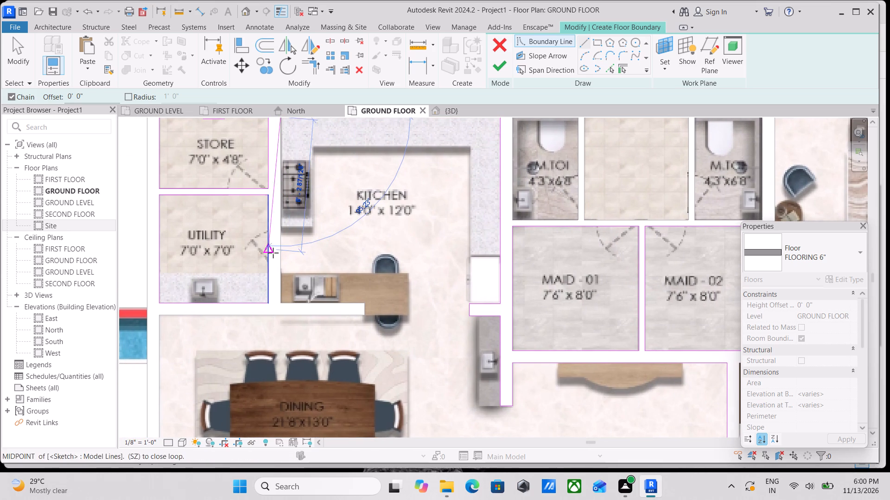
{"action": "left_click", "coordinate": [283, 304]}
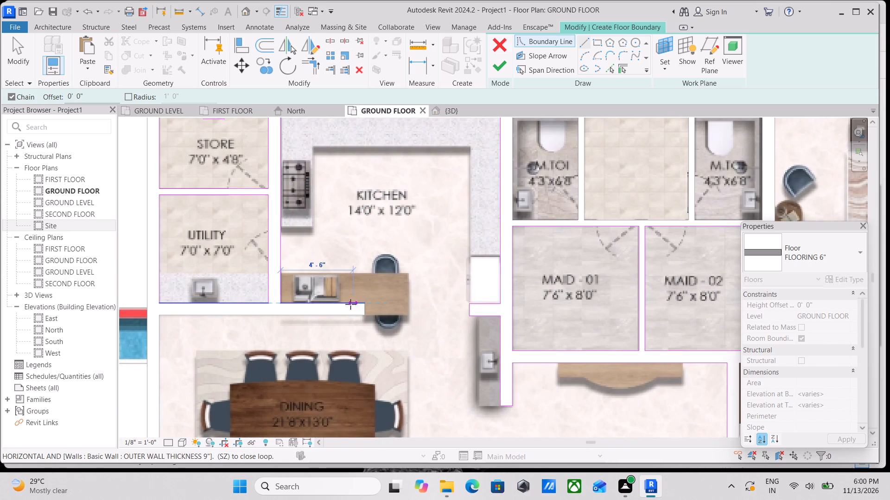
Trace the boundary around the wall end between KITCHEN and DINING, and about 12'-8" along its dining face to the outer wall.
{"action": "left_click", "coordinate": [362, 304]}
{"action": "left_click", "coordinate": [363, 316]}
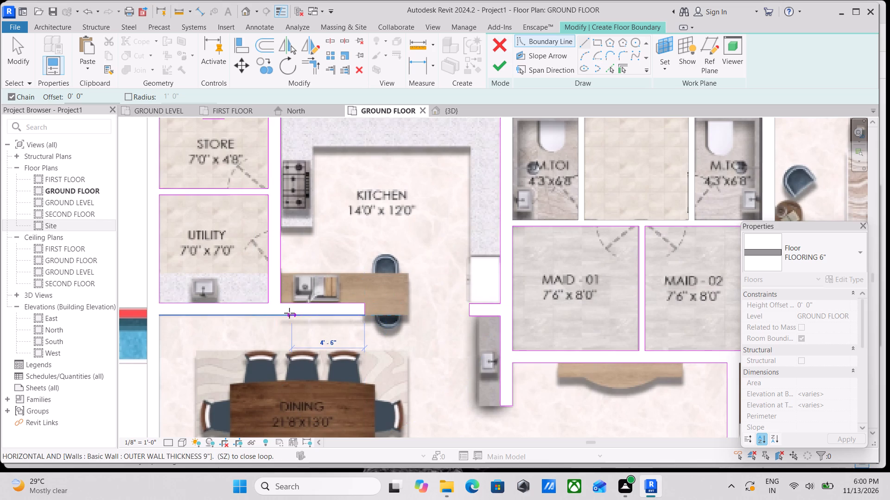
{"action": "middle_click_drag", "start_coordinate": [291, 313], "coordinate": [412, 292]}
{"action": "left_click", "coordinate": [277, 295]}
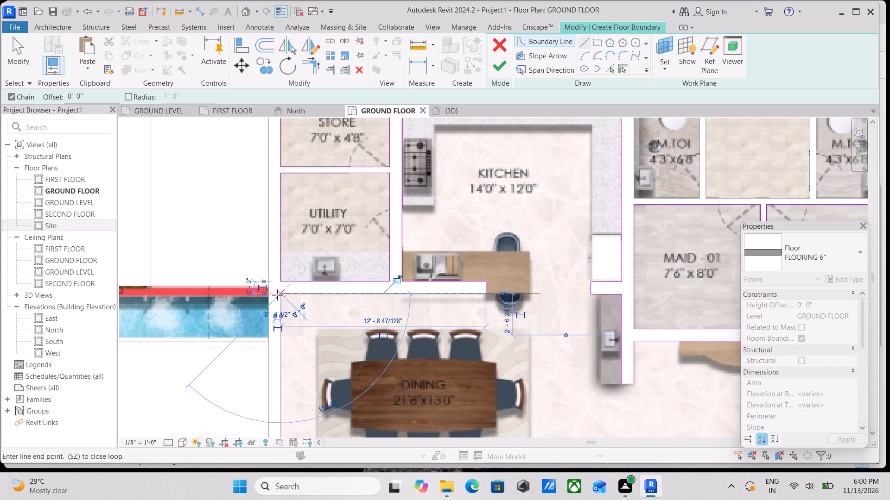
Continue the boundary along the DINING's pool-side outer wall and its landscape court wall to the lobby corner.
{"action": "middle_click_drag", "start_coordinate": [281, 359], "coordinate": [281, 270]}
{"action": "scroll", "coordinate": [287, 244], "scroll_direction": "down", "scroll_amount": 4}
{"action": "middle_click_drag", "start_coordinate": [295, 220], "coordinate": [297, 149]}
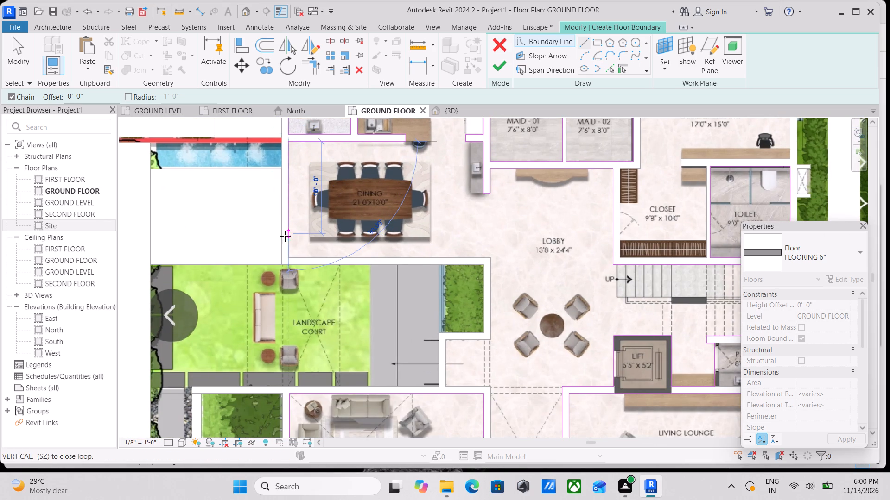
{"action": "left_click", "coordinate": [289, 257]}
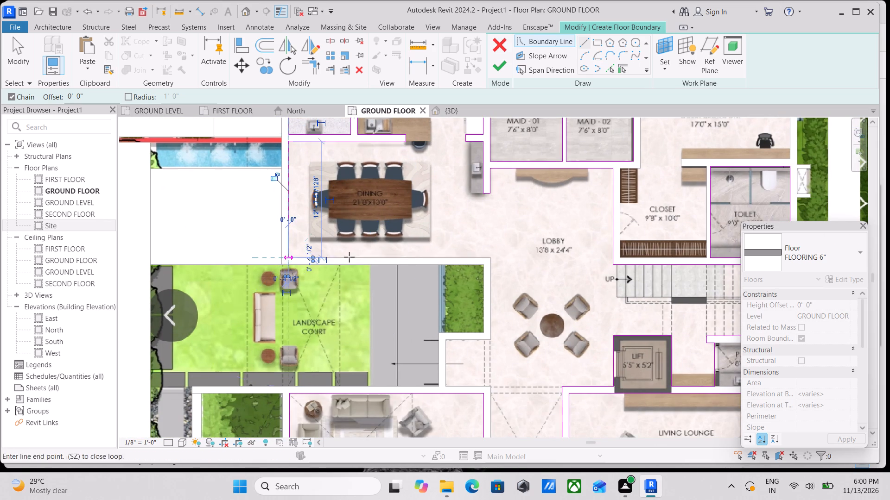
{"action": "left_click", "coordinate": [493, 259]}
Continue the boundary down the LOBBY's planter-side wall face and out to the landscape court edge of the entry passage.
{"action": "middle_click_drag", "start_coordinate": [487, 311], "coordinate": [483, 203]}
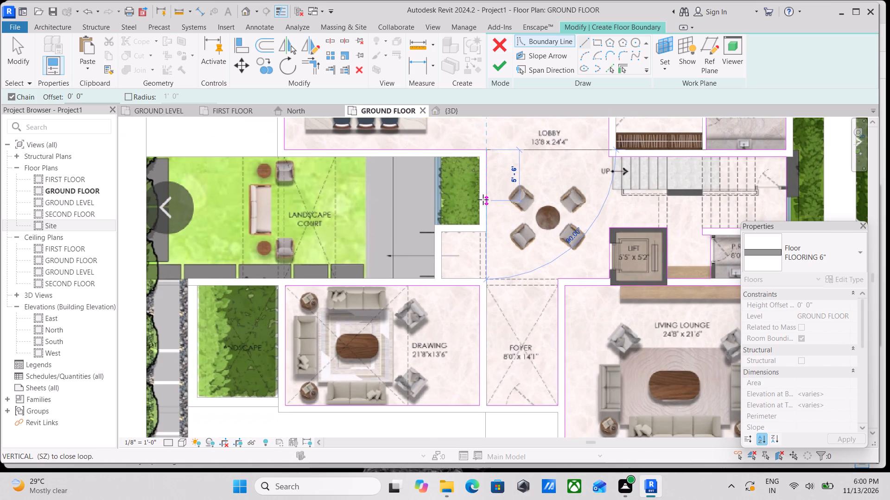
{"action": "left_click", "coordinate": [485, 231]}
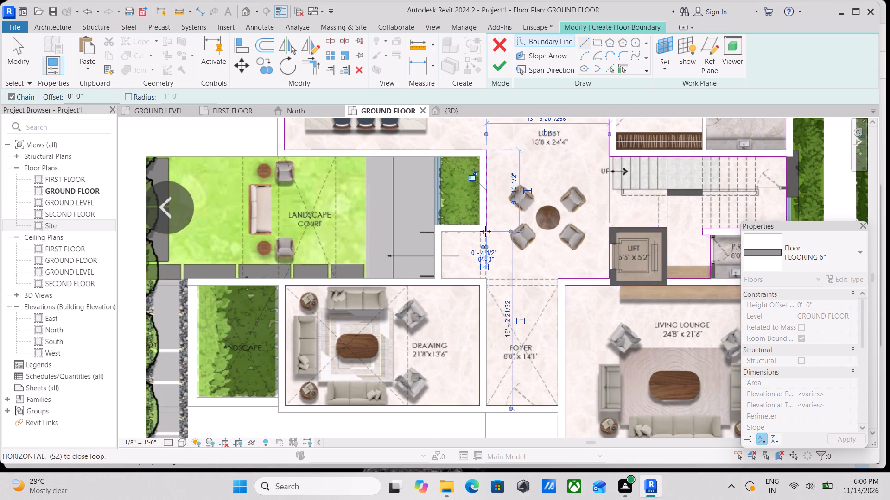
{"action": "left_click", "coordinate": [445, 233]}
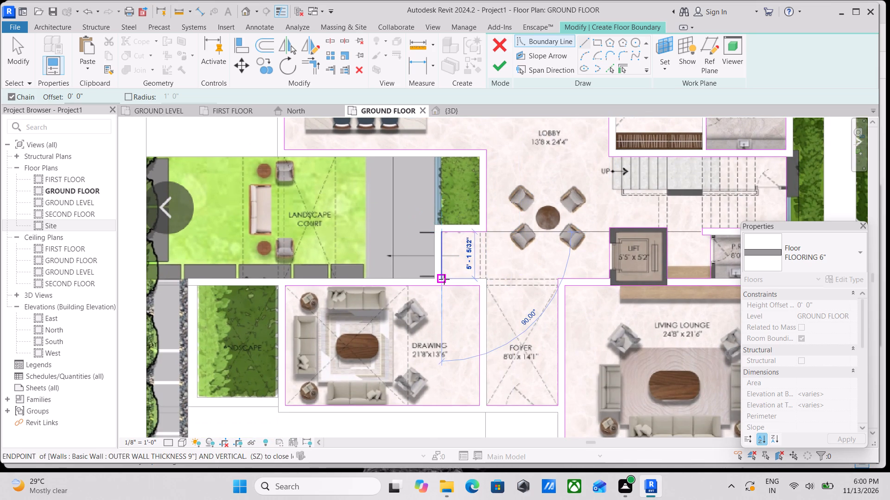
Close the boundary along the entry passage's drawing-side wall and down the FOYER's drawing-side wall, and finish the floor.
{"action": "left_click", "coordinate": [443, 278]}
{"action": "left_click", "coordinate": [485, 279]}
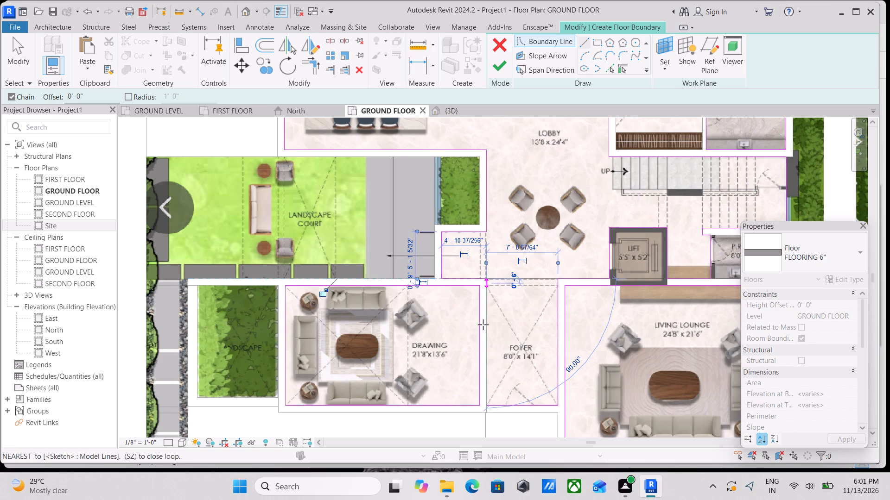
{"action": "middle_click_drag", "start_coordinate": [483, 325], "coordinate": [464, 221]}
{"action": "left_click", "coordinate": [470, 302]}
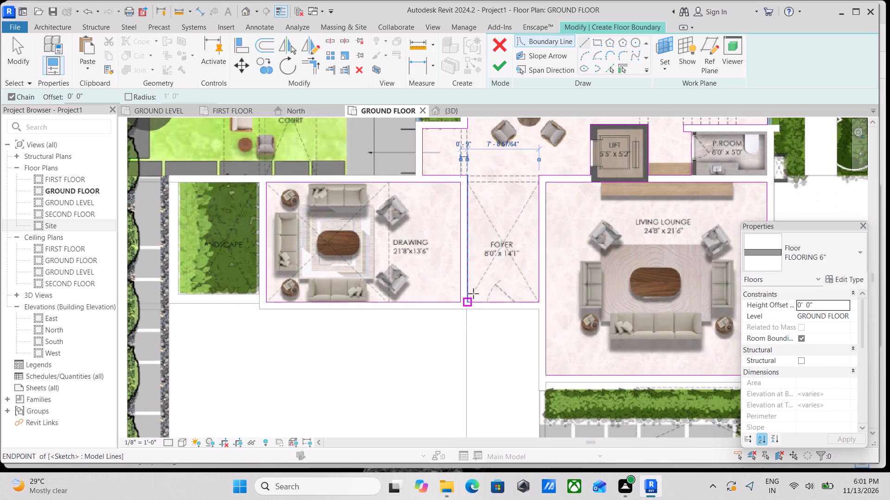
{"action": "key", "text": "Escape"}
{"action": "scroll", "coordinate": [514, 216], "scroll_direction": "down", "scroll_amount": 6}
{"action": "middle_click_drag", "start_coordinate": [515, 216], "coordinate": [521, 273]}
{"action": "scroll", "coordinate": [518, 193], "scroll_direction": "down", "scroll_amount": 1}
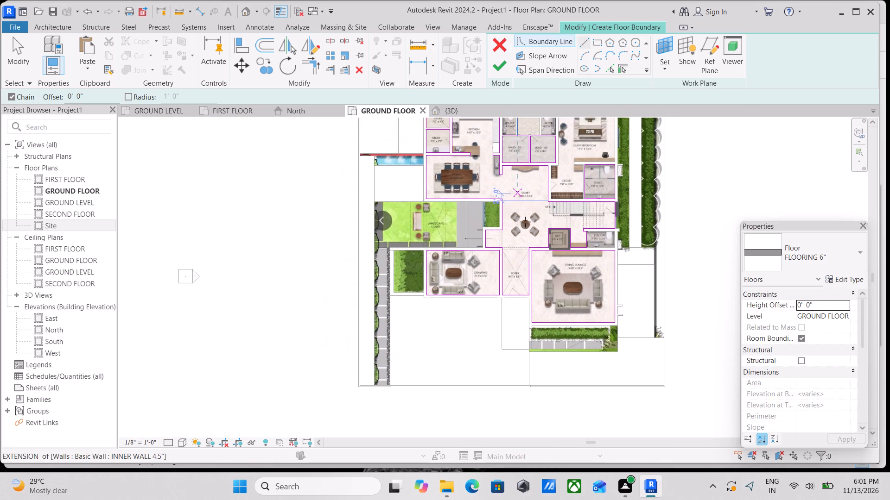
{"action": "middle_click_drag", "start_coordinate": [526, 227], "coordinate": [531, 294]}
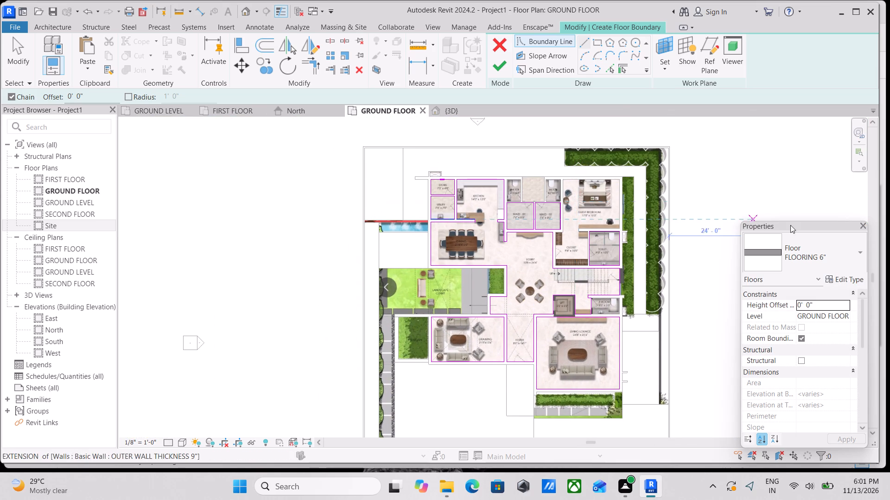
{"action": "scroll", "coordinate": [871, 230], "scroll_direction": "down", "scroll_amount": 1}
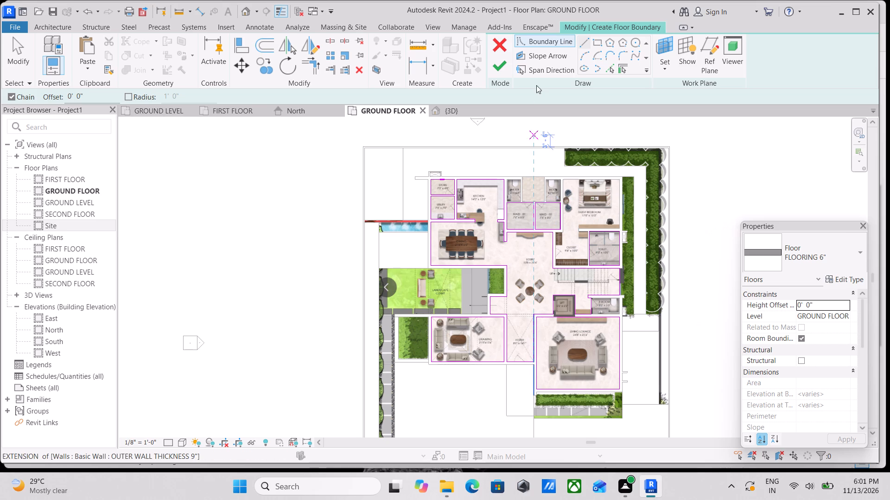
{"action": "left_click", "coordinate": [501, 66]}
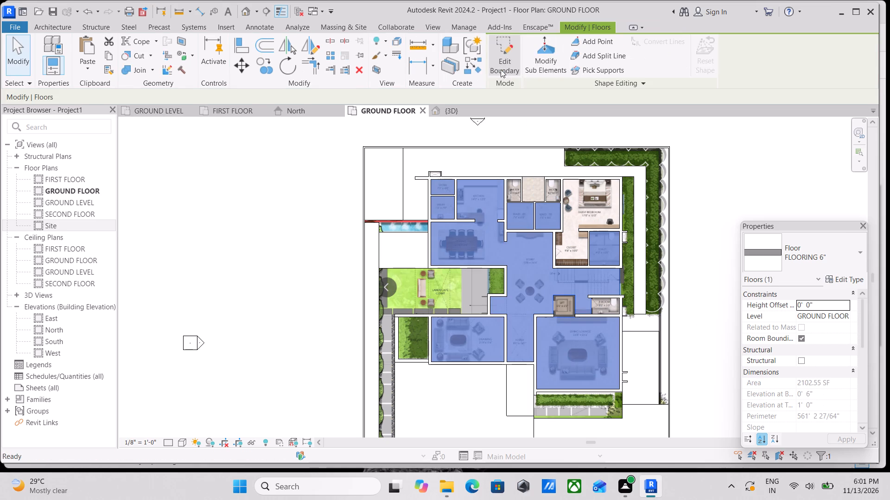
Examine the finished floor's coverage around the kitchen, maid rooms, toilets, guest bedroom and closet for rooms left out.
{"action": "scroll", "coordinate": [560, 240], "scroll_direction": "up", "scroll_amount": 2}
{"action": "scroll", "coordinate": [561, 186], "scroll_direction": "up", "scroll_amount": 11}
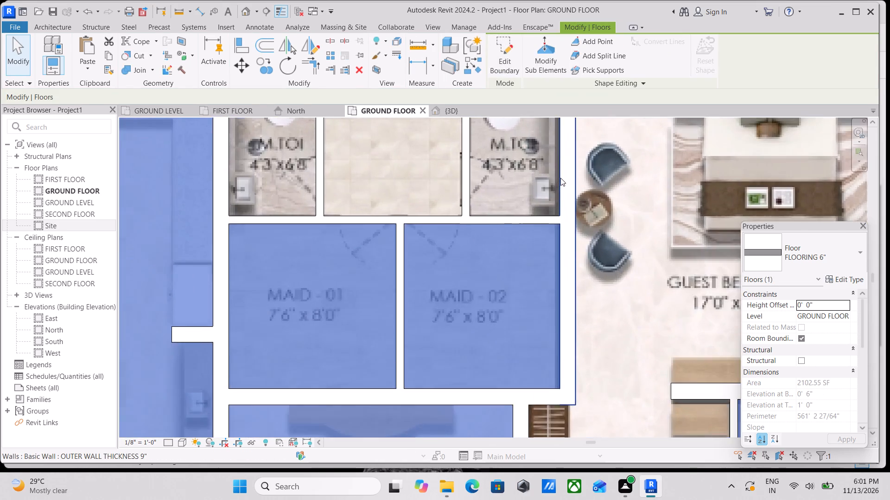
{"action": "scroll", "coordinate": [560, 178], "scroll_direction": "down", "scroll_amount": 9}
{"action": "middle_click_drag", "start_coordinate": [597, 228], "coordinate": [549, 210]}
{"action": "scroll", "coordinate": [545, 210], "scroll_direction": "up", "scroll_amount": 3}
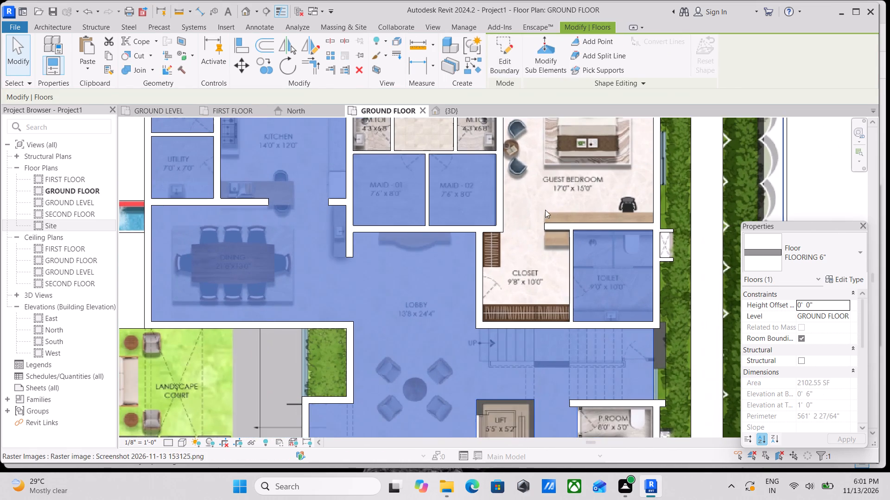
{"action": "middle_click_drag", "start_coordinate": [489, 180], "coordinate": [489, 208]}
{"action": "scroll", "coordinate": [478, 202], "scroll_direction": "up", "scroll_amount": 2}
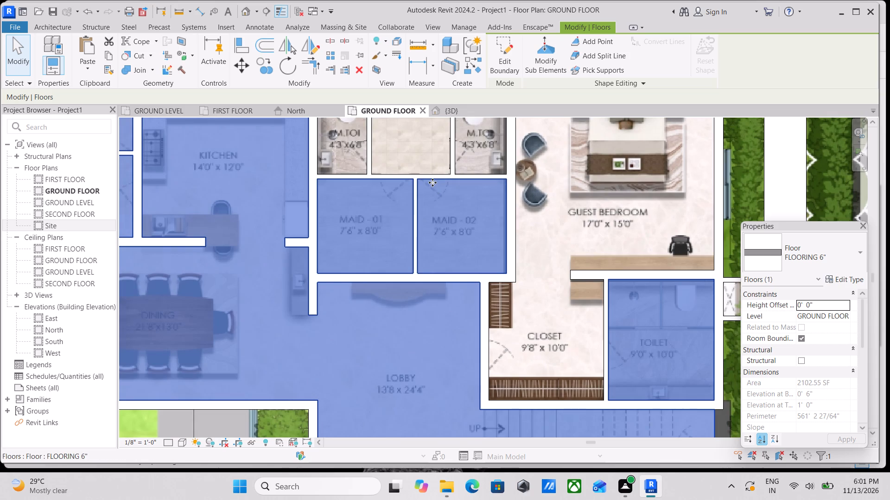
{"action": "scroll", "coordinate": [432, 182], "scroll_direction": "down", "scroll_amount": 2}
{"action": "middle_click_drag", "start_coordinate": [432, 182], "coordinate": [442, 244]}
{"action": "scroll", "coordinate": [393, 167], "scroll_direction": "up", "scroll_amount": 6}
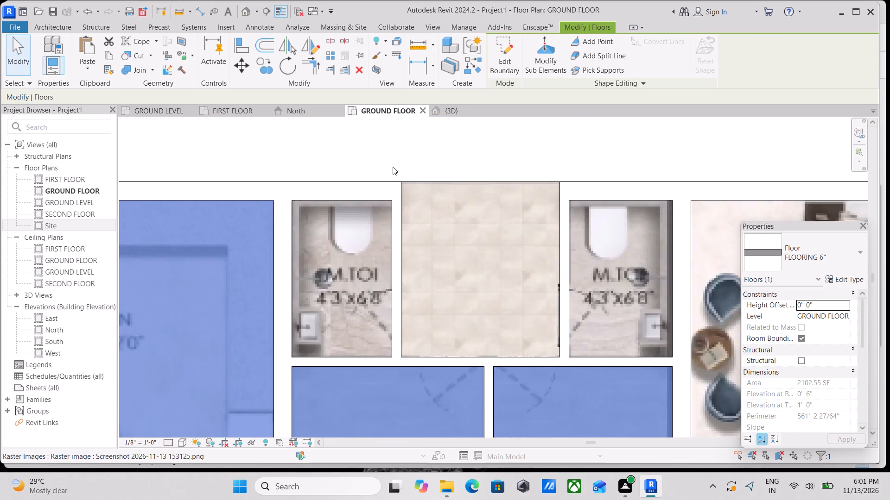
{"action": "scroll", "coordinate": [393, 167], "scroll_direction": "up", "scroll_amount": 3}
{"action": "scroll", "coordinate": [393, 167], "scroll_direction": "down", "scroll_amount": 6}
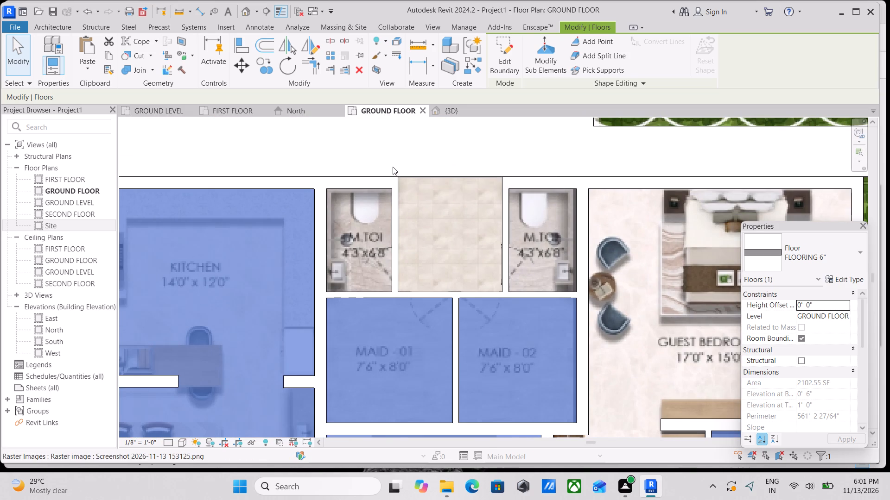
{"action": "scroll", "coordinate": [393, 167], "scroll_direction": "down", "scroll_amount": 2}
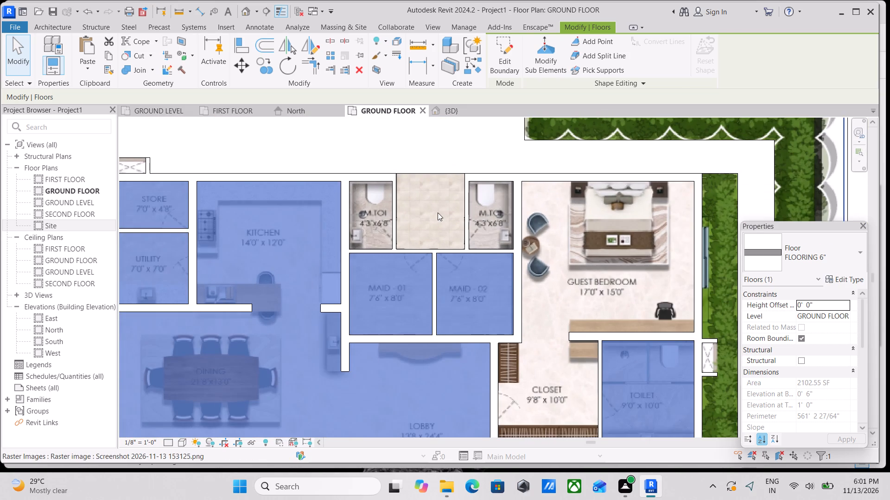
{"action": "middle_click_drag", "start_coordinate": [438, 212], "coordinate": [444, 218]}
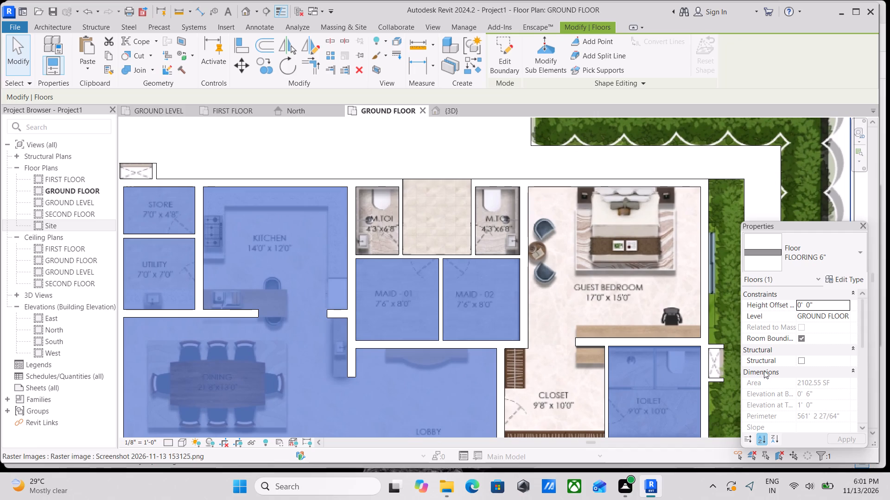
{"action": "middle_click_drag", "start_coordinate": [499, 324], "coordinate": [539, 322]}
{"action": "key", "text": "Escape"}
Start another FLOORING 6" floor, tracing the CLOSET's stair-side and toilet-side walls, 2'-9" along the desk wall and around its end.
{"action": "scroll", "coordinate": [576, 361], "scroll_direction": "down", "scroll_amount": 1}
{"action": "middle_click_drag", "start_coordinate": [576, 361], "coordinate": [524, 334]}
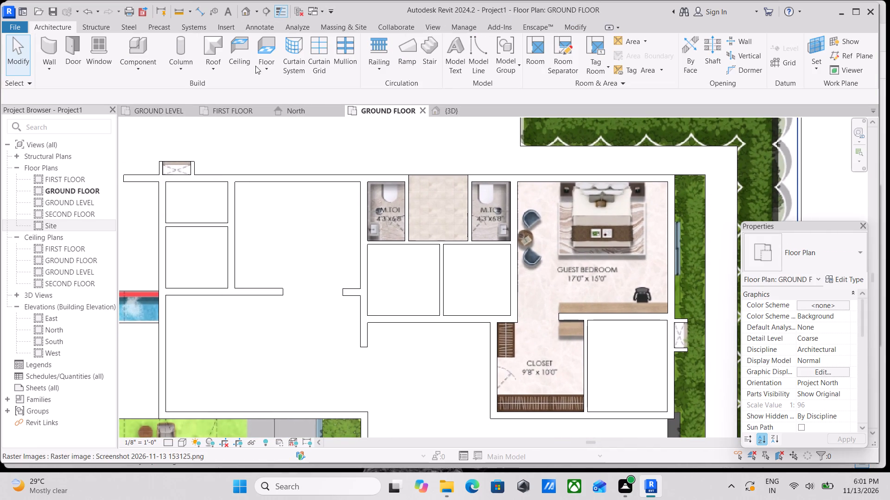
{"action": "left_click", "coordinate": [261, 70]}
{"action": "left_click", "coordinate": [278, 89]}
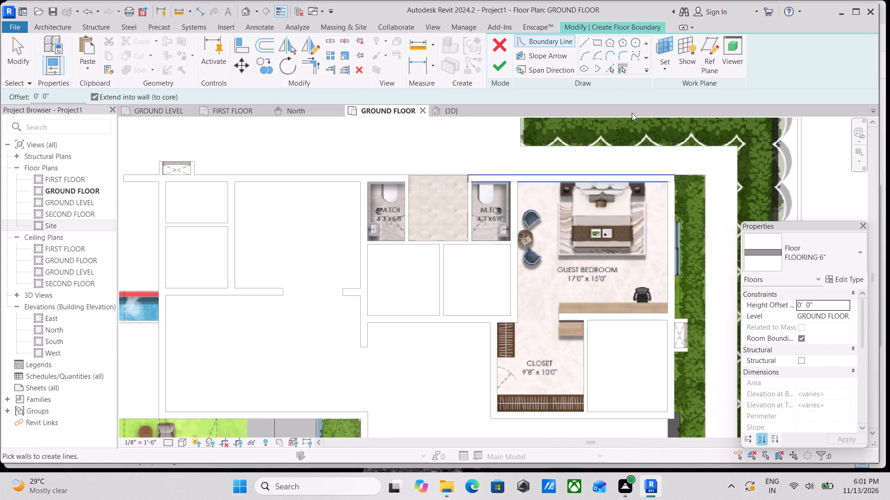
{"action": "left_click", "coordinate": [583, 44]}
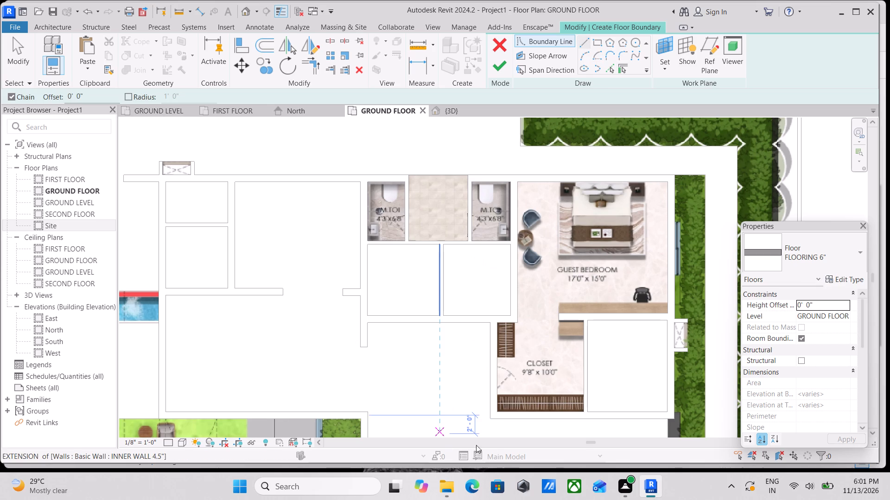
{"action": "scroll", "coordinate": [491, 445], "scroll_direction": "up", "scroll_amount": 1}
{"action": "middle_click_drag", "start_coordinate": [491, 445], "coordinate": [460, 364]}
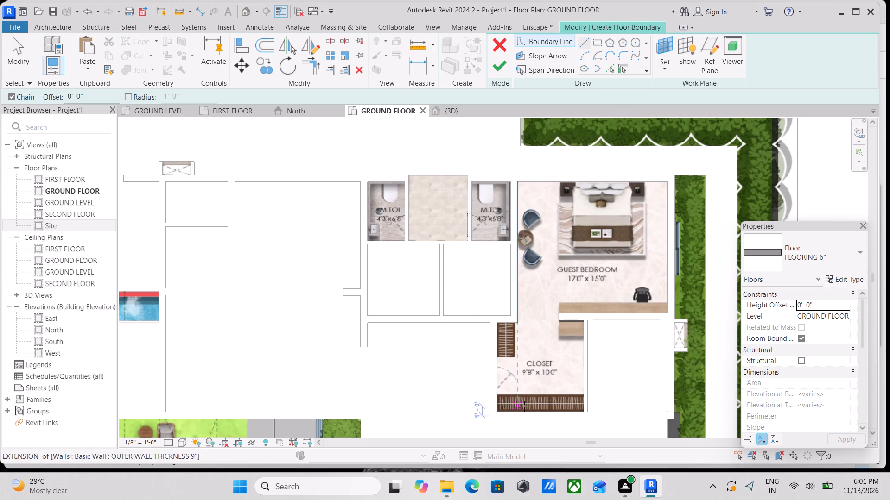
{"action": "scroll", "coordinate": [518, 411], "scroll_direction": "up", "scroll_amount": 6}
{"action": "left_click", "coordinate": [483, 408]}
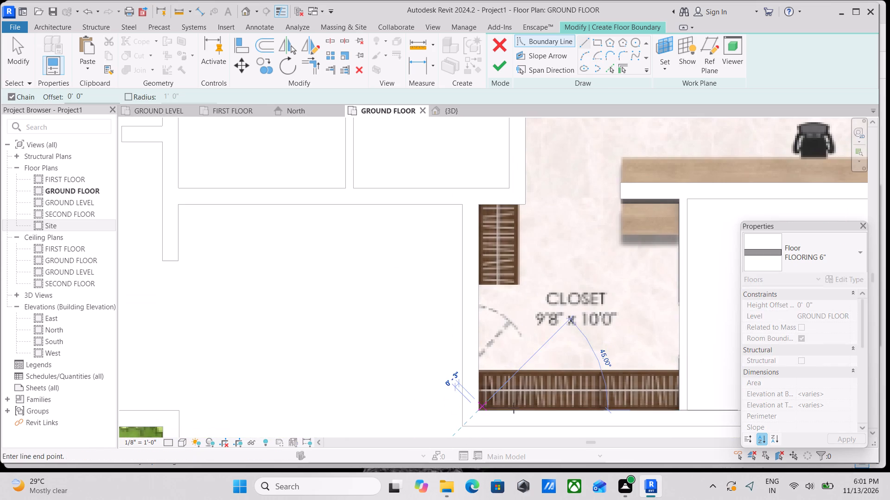
{"action": "middle_click_drag", "start_coordinate": [590, 409], "coordinate": [468, 404]}
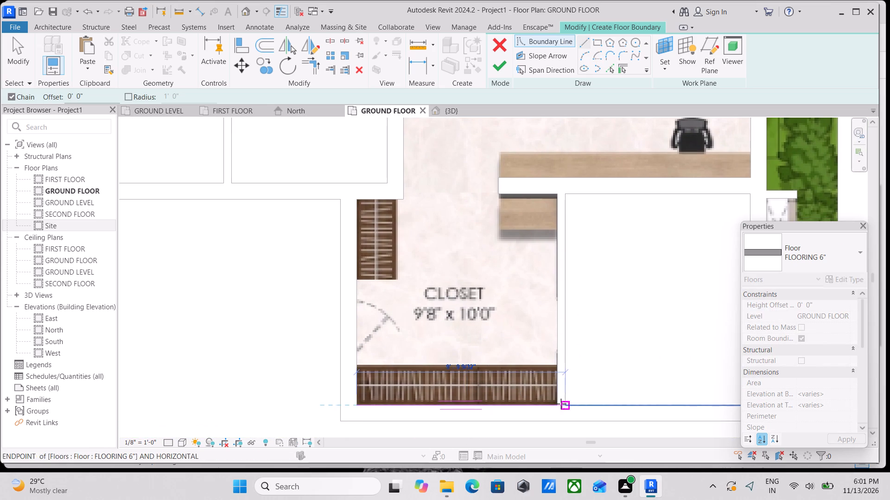
{"action": "left_click", "coordinate": [557, 404]}
{"action": "middle_click_drag", "start_coordinate": [563, 278], "coordinate": [572, 389]}
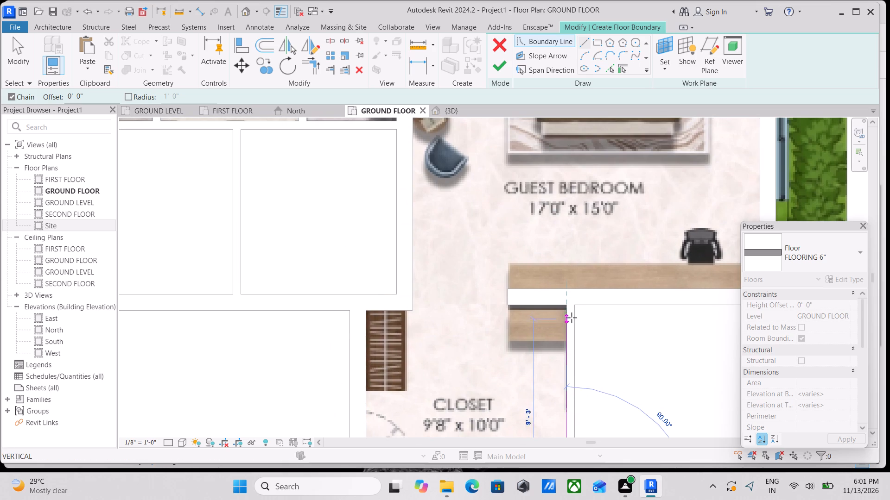
{"action": "left_click", "coordinate": [566, 303]}
{"action": "left_click", "coordinate": [508, 306]}
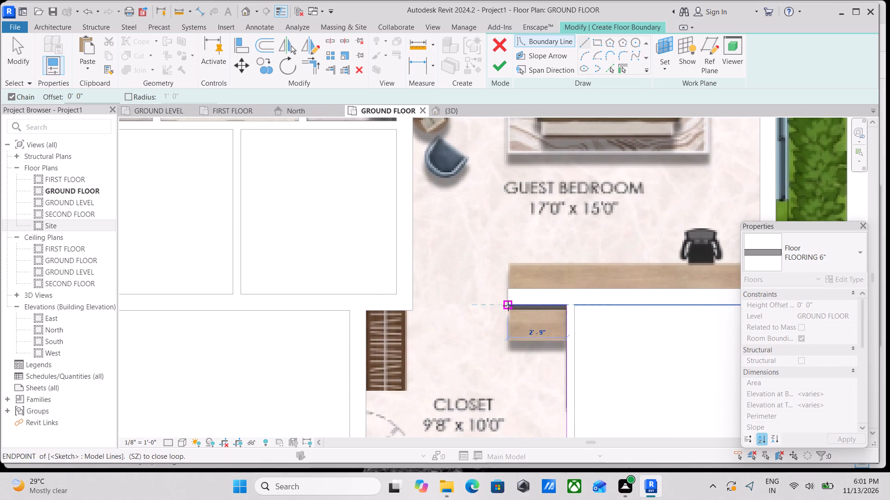
{"action": "left_click", "coordinate": [511, 288]}
Continue the boundary 11'-9 1/2" along the GUEST BEDROOM's desk wall, its two outer walls and its maid-side wall to the closet corner.
{"action": "middle_click_drag", "start_coordinate": [627, 299], "coordinate": [420, 358]}
{"action": "scroll", "coordinate": [420, 358], "scroll_direction": "up", "scroll_amount": 1}
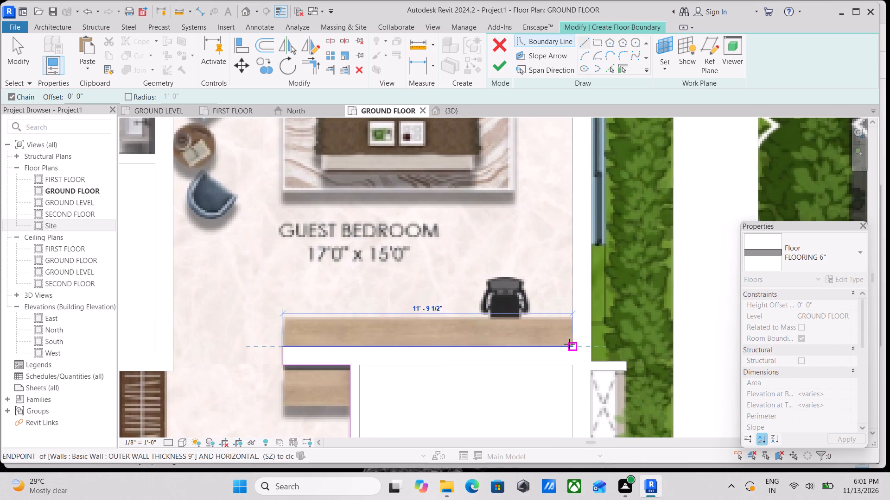
{"action": "left_click", "coordinate": [569, 344]}
{"action": "scroll", "coordinate": [569, 329], "scroll_direction": "down", "scroll_amount": 1}
{"action": "middle_click_drag", "start_coordinate": [569, 329], "coordinate": [575, 496]}
{"action": "scroll", "coordinate": [585, 300], "scroll_direction": "down", "scroll_amount": 2}
{"action": "middle_click_drag", "start_coordinate": [585, 300], "coordinate": [590, 381]}
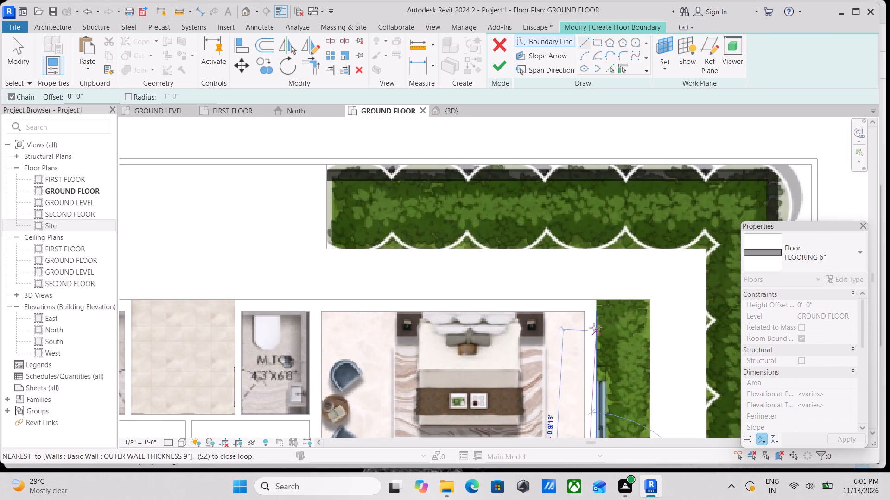
{"action": "left_click", "coordinate": [582, 312]}
{"action": "middle_click_drag", "start_coordinate": [414, 304], "coordinate": [590, 290]}
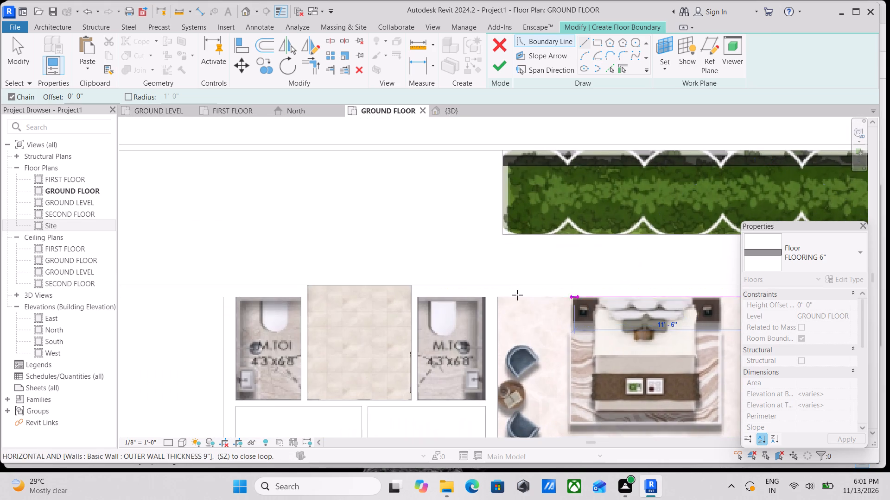
{"action": "left_click", "coordinate": [496, 299]}
{"action": "scroll", "coordinate": [495, 392], "scroll_direction": "down", "scroll_amount": 3}
{"action": "middle_click_drag", "start_coordinate": [495, 392], "coordinate": [518, 283]}
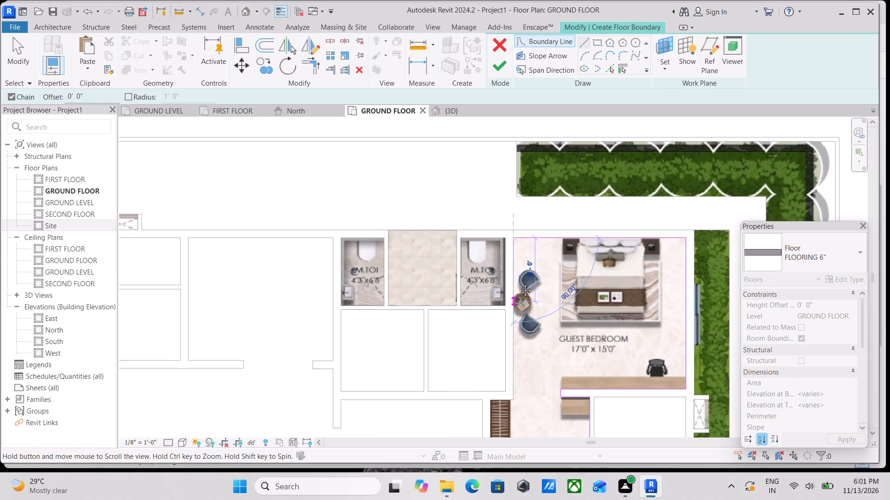
{"action": "middle_click_drag", "start_coordinate": [518, 283], "coordinate": [521, 277]}
{"action": "scroll", "coordinate": [530, 311], "scroll_direction": "down", "scroll_amount": 3}
{"action": "middle_click_drag", "start_coordinate": [529, 319], "coordinate": [517, 296]}
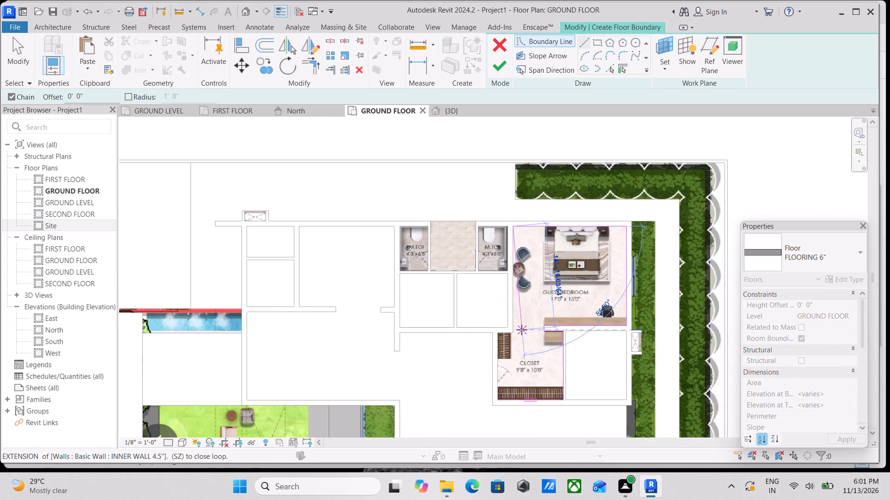
{"action": "scroll", "coordinate": [507, 340], "scroll_direction": "up", "scroll_amount": 3}
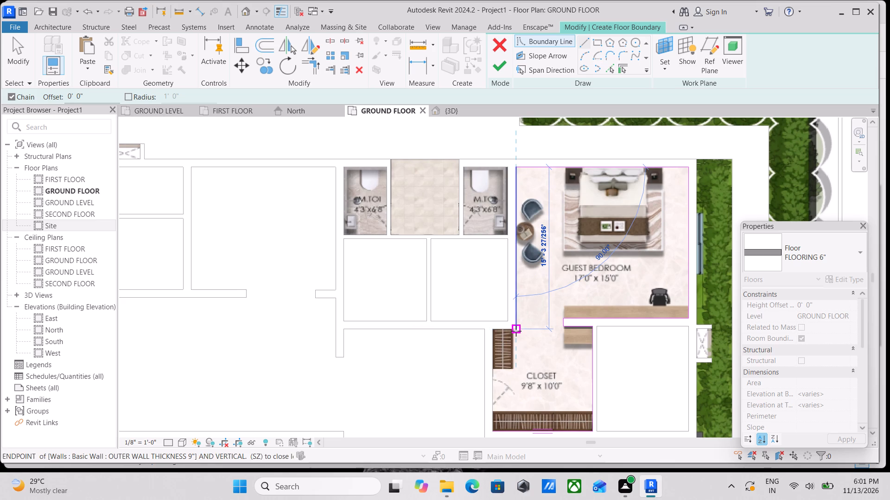
{"action": "left_click", "coordinate": [516, 331]}
Close the boundary along the CLOSET's short maid-side wall face and its lobby-side wall, and finish the guest bedroom floor.
{"action": "scroll", "coordinate": [512, 331], "scroll_direction": "up", "scroll_amount": 2}
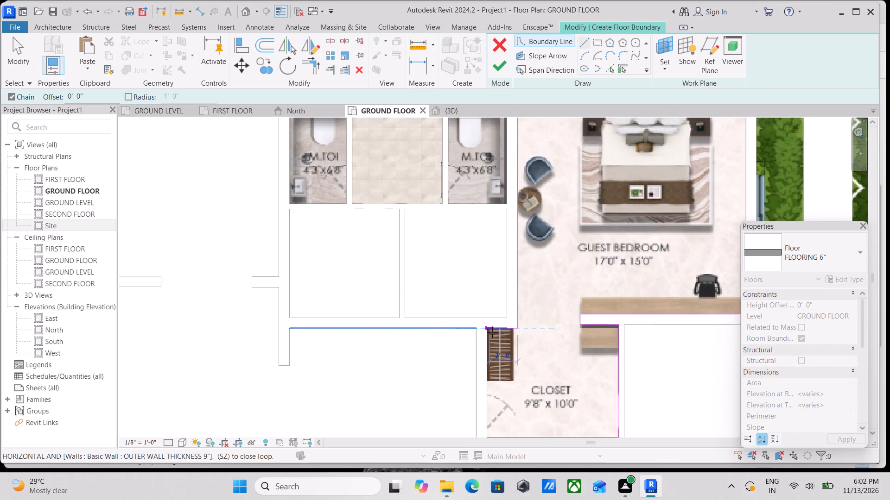
{"action": "left_click", "coordinate": [489, 330]}
{"action": "scroll", "coordinate": [492, 369], "scroll_direction": "down", "scroll_amount": 1}
{"action": "middle_click_drag", "start_coordinate": [492, 369], "coordinate": [485, 259]}
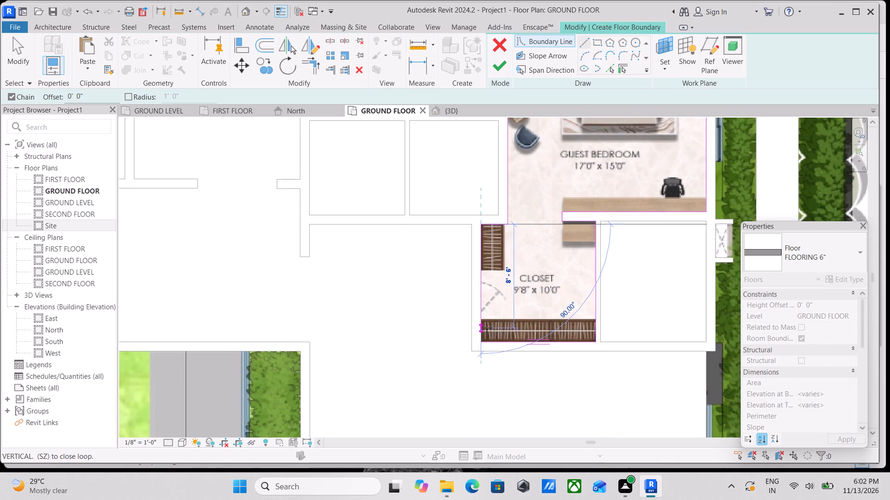
{"action": "left_click", "coordinate": [481, 343]}
{"action": "key", "text": "Escape"}
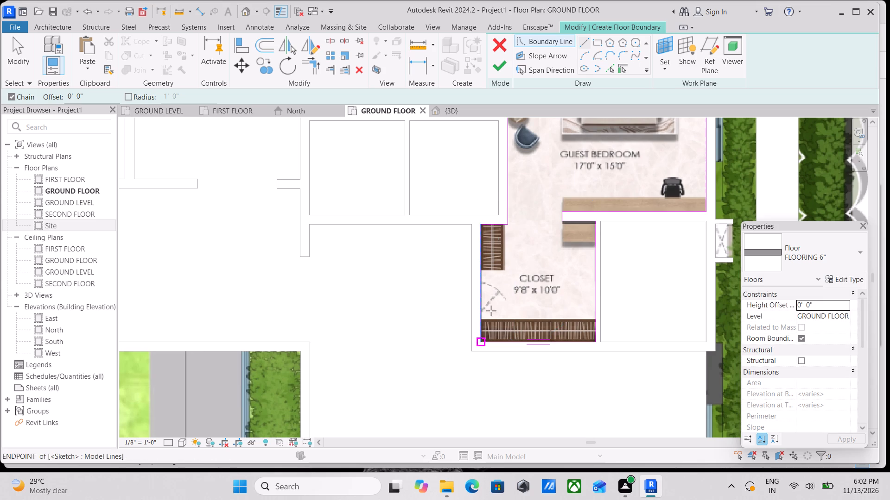
{"action": "scroll", "coordinate": [525, 254], "scroll_direction": "down", "scroll_amount": 3}
{"action": "middle_click_drag", "start_coordinate": [525, 254], "coordinate": [502, 314]}
{"action": "scroll", "coordinate": [546, 221], "scroll_direction": "down", "scroll_amount": 2}
{"action": "middle_click_drag", "start_coordinate": [546, 221], "coordinate": [534, 261]}
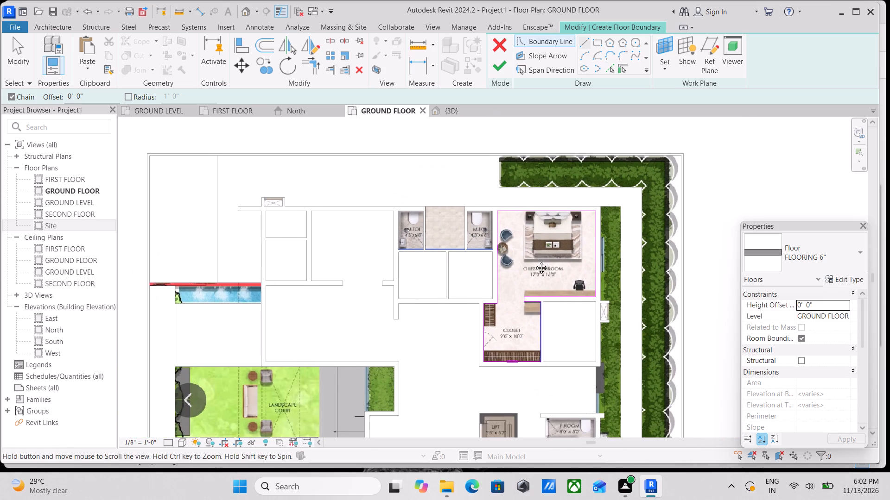
{"action": "middle_click_drag", "start_coordinate": [534, 261], "coordinate": [533, 265]}
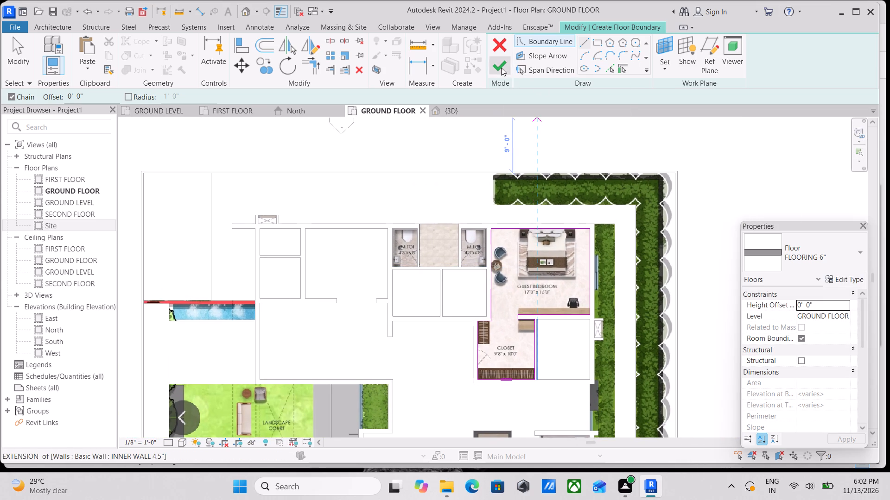
{"action": "left_click", "coordinate": [501, 68]}
{"action": "scroll", "coordinate": [512, 333], "scroll_direction": "up", "scroll_amount": 3}
{"action": "key", "text": "Escape"}
Examine the maid toilets, the passage between them and the rest of the ground-floor plan for areas still lacking a floor.
{"action": "scroll", "coordinate": [512, 333], "scroll_direction": "down", "scroll_amount": 2}
{"action": "middle_click_drag", "start_coordinate": [512, 333], "coordinate": [528, 373]}
{"action": "scroll", "coordinate": [493, 305], "scroll_direction": "up", "scroll_amount": 3}
{"action": "scroll", "coordinate": [470, 267], "scroll_direction": "up", "scroll_amount": 2}
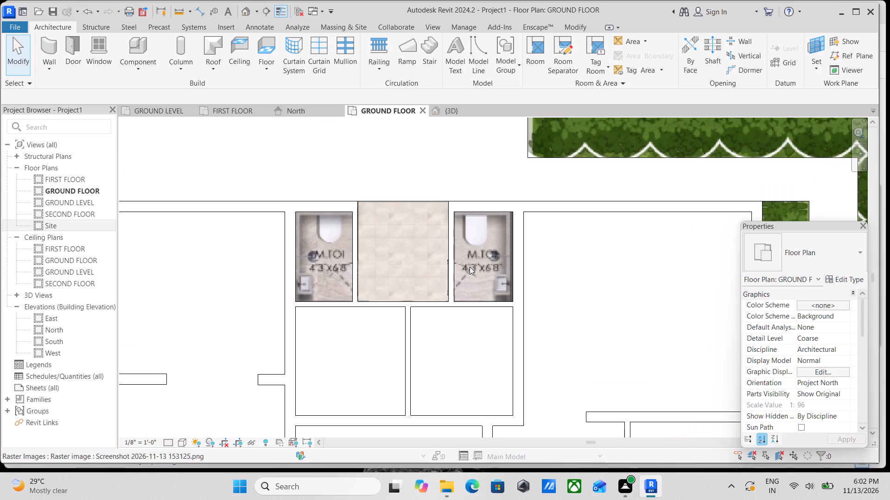
{"action": "middle_click_drag", "start_coordinate": [470, 267], "coordinate": [497, 310]}
{"action": "scroll", "coordinate": [399, 251], "scroll_direction": "down", "scroll_amount": 4}
{"action": "middle_click_drag", "start_coordinate": [394, 263], "coordinate": [477, 288]}
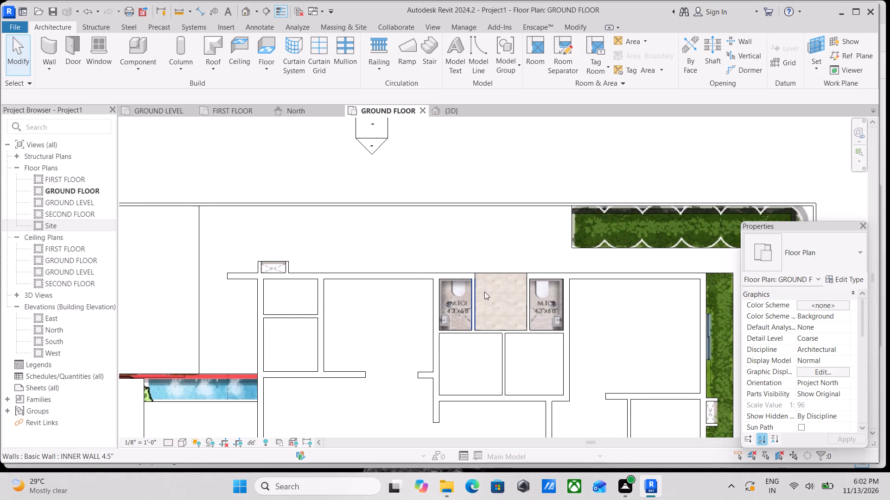
{"action": "scroll", "coordinate": [399, 259], "scroll_direction": "down", "scroll_amount": 7}
{"action": "middle_click_drag", "start_coordinate": [420, 255], "coordinate": [450, 246]}
{"action": "scroll", "coordinate": [421, 255], "scroll_direction": "down", "scroll_amount": 1}
{"action": "scroll", "coordinate": [457, 242], "scroll_direction": "down", "scroll_amount": 2}
{"action": "middle_click_drag", "start_coordinate": [405, 333], "coordinate": [449, 294]}
{"action": "scroll", "coordinate": [431, 290], "scroll_direction": "up", "scroll_amount": 2}
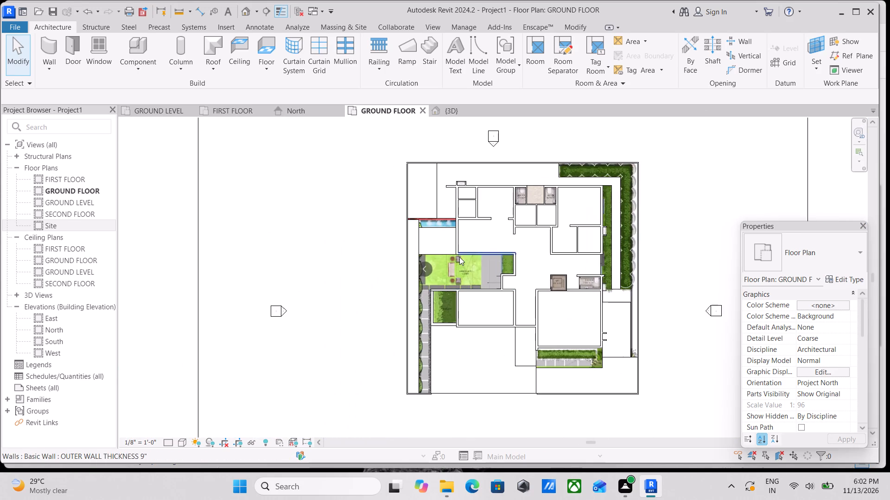
Start another architectural floor for the area around the maid toilets and inspect the type properties of FLOORING 6".
{"action": "middle_click_drag", "start_coordinate": [460, 274], "coordinate": [475, 347]}
{"action": "scroll", "coordinate": [551, 258], "scroll_direction": "up", "scroll_amount": 7}
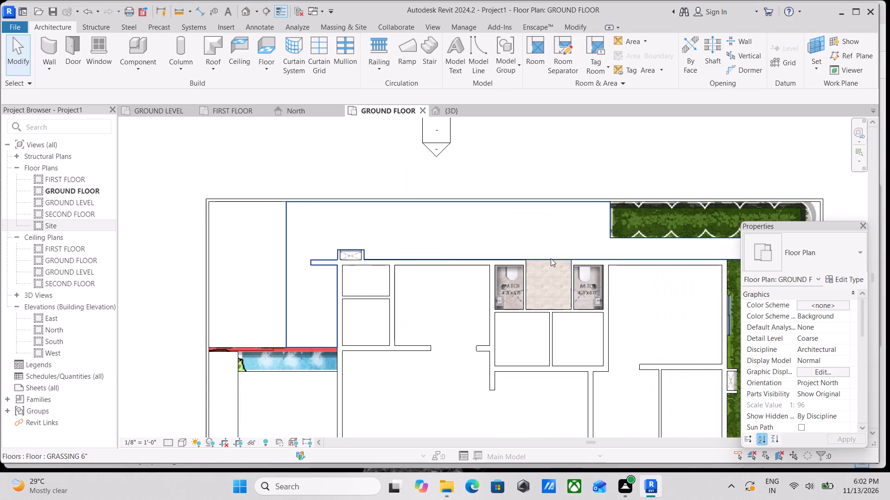
{"action": "scroll", "coordinate": [552, 294], "scroll_direction": "up", "scroll_amount": 3}
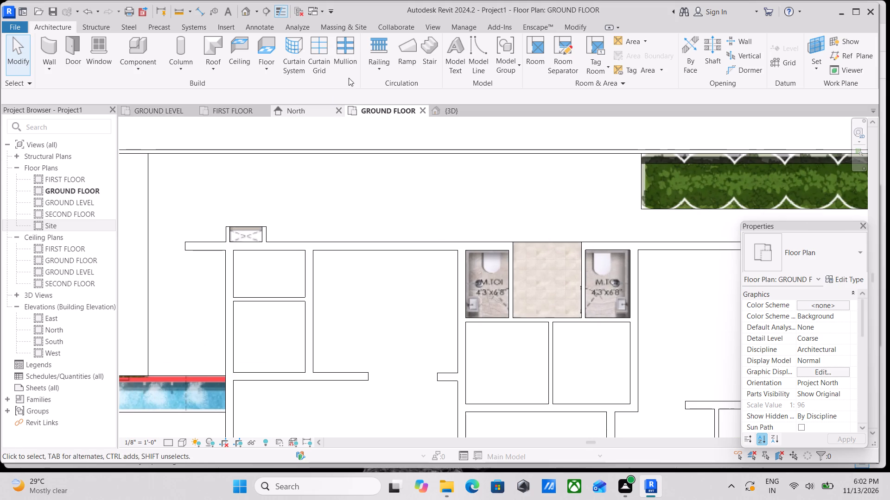
{"action": "left_click", "coordinate": [266, 67]}
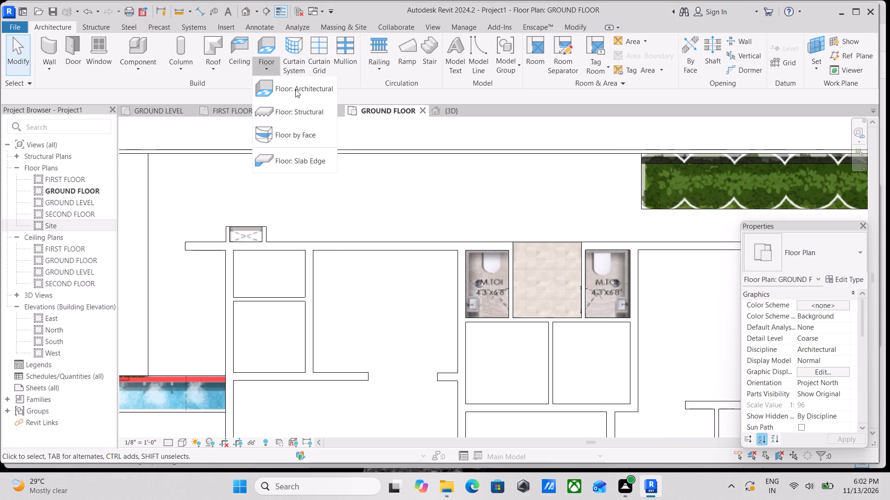
{"action": "left_click", "coordinate": [299, 86]}
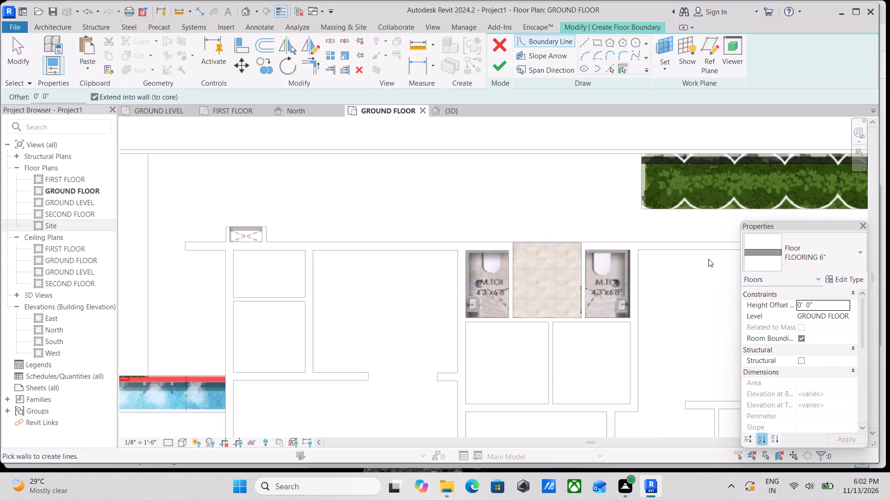
{"action": "left_click", "coordinate": [848, 277]}
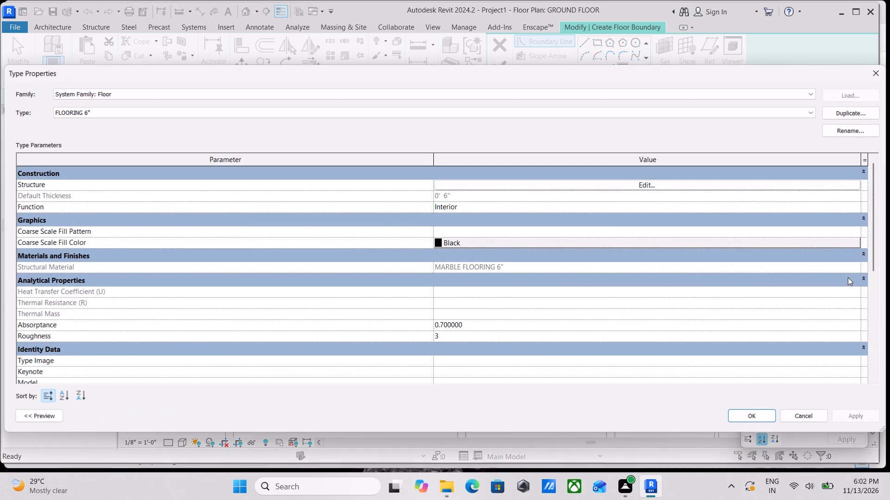
{"action": "left_click", "coordinate": [873, 76]}
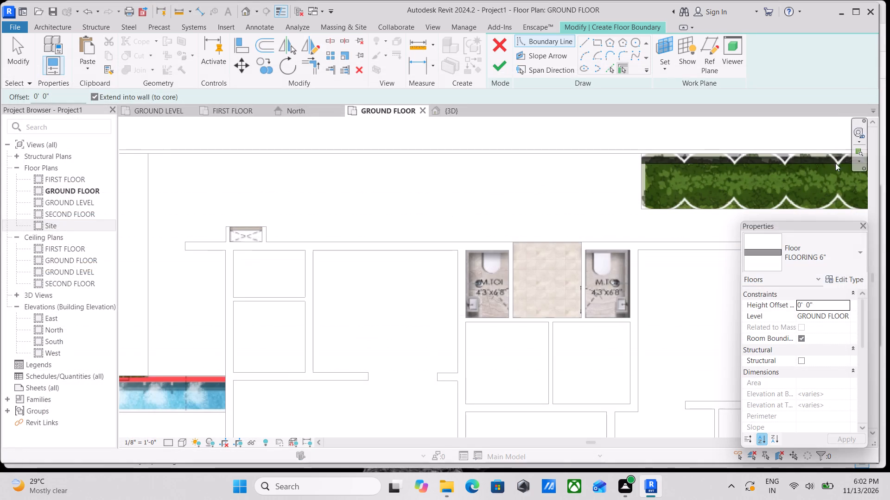
{"action": "left_click", "coordinate": [858, 280]}
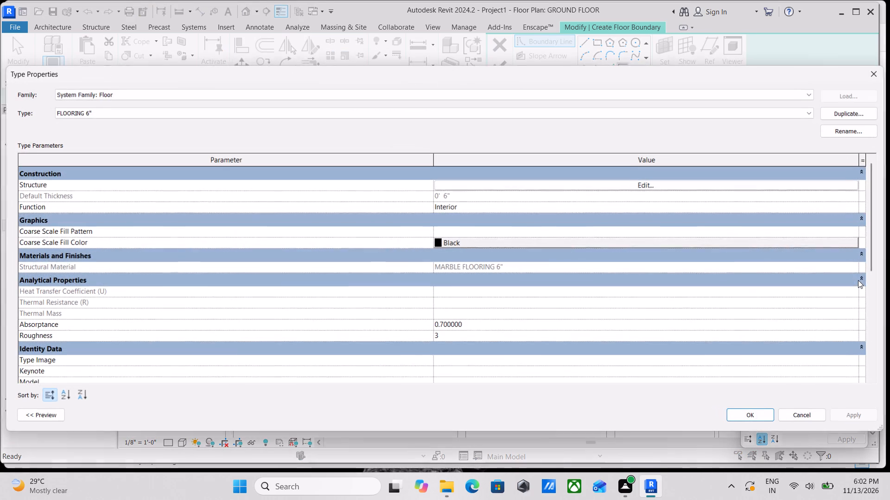
{"action": "left_click", "coordinate": [882, 77]}
{"action": "scroll", "coordinate": [547, 266], "scroll_direction": "up", "scroll_amount": 3}
{"action": "scroll", "coordinate": [540, 269], "scroll_direction": "down", "scroll_amount": 3}
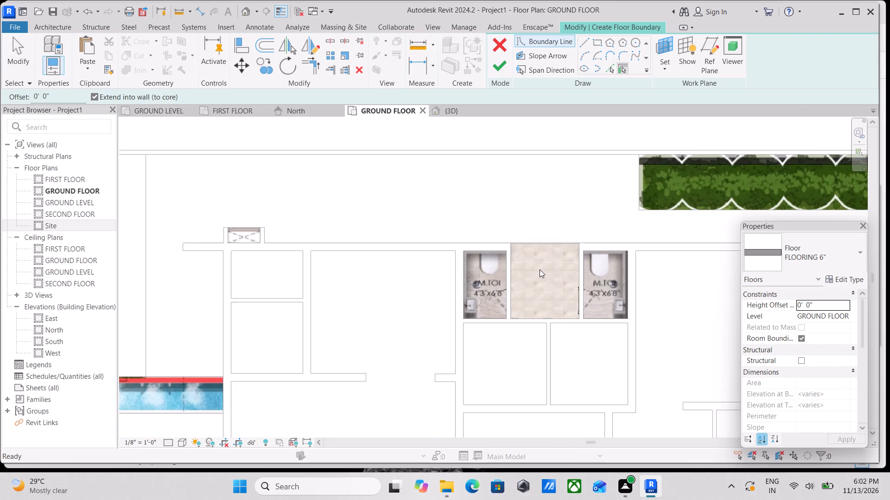
{"action": "middle_click_drag", "start_coordinate": [540, 269], "coordinate": [514, 278]}
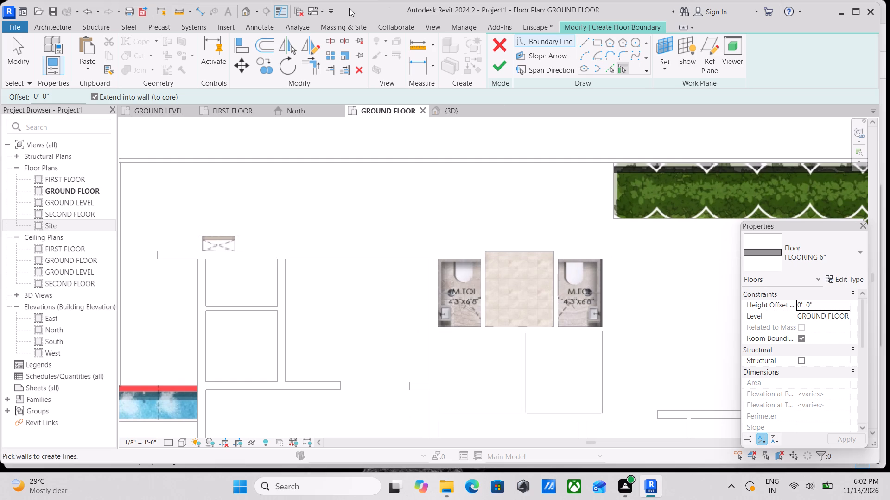
Duplicate the FLOORING 6" floor type under the name MARBLE FLOORING 6".
{"action": "left_click", "coordinate": [858, 279]}
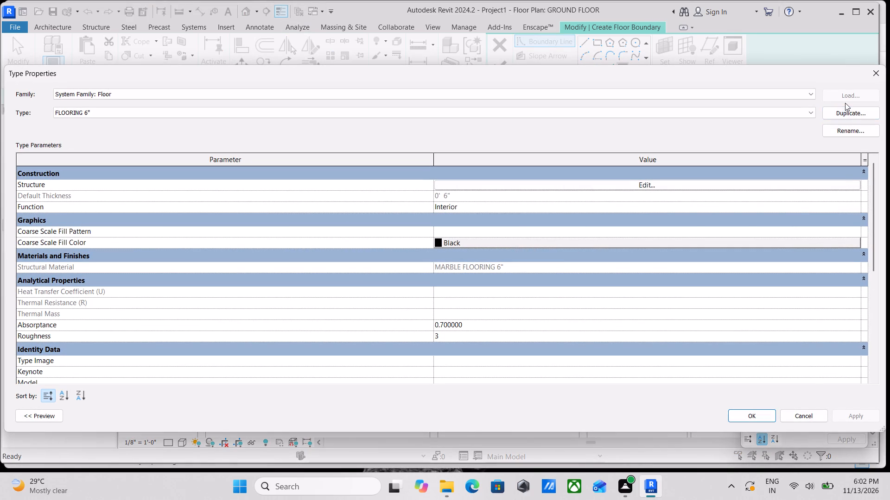
{"action": "left_click", "coordinate": [850, 112]}
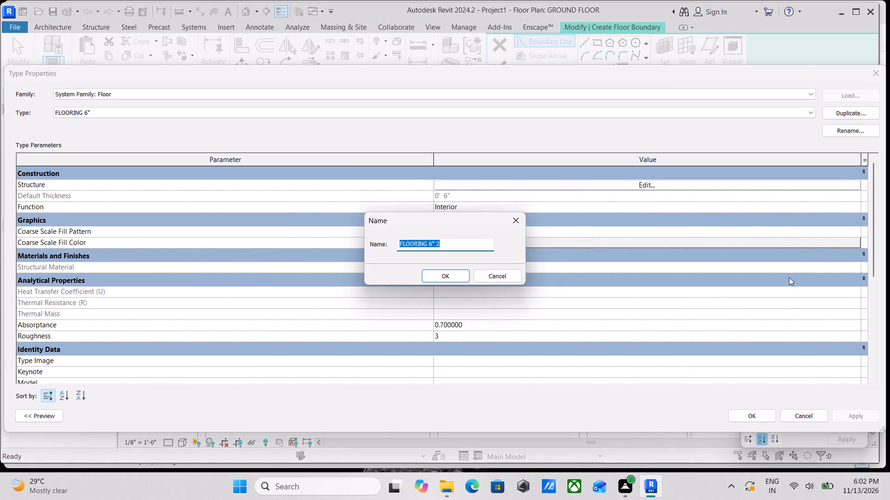
{"action": "type", "text": "MARBLE"}
{"action": "key", "text": "space"}
{"action": "type", "text": "FLOOE"}
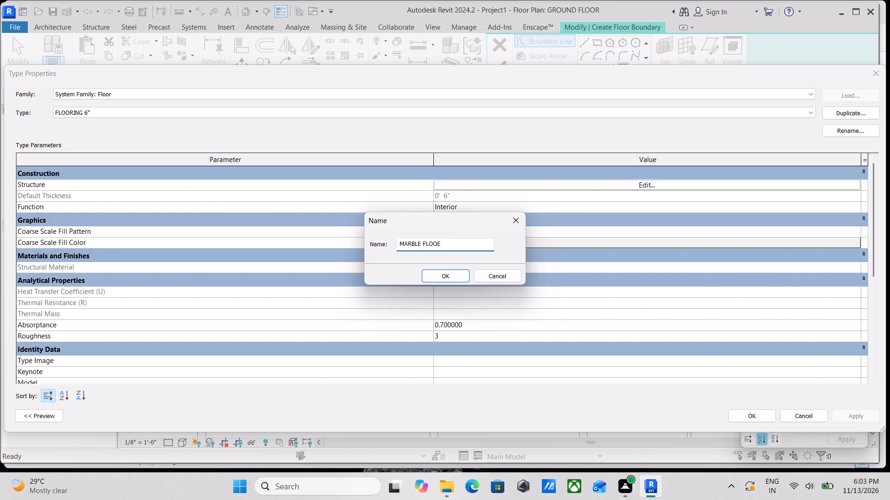
{"action": "key", "text": "BackSpace"}
{"action": "key", "text": "r"}
{"action": "type", "text": "ING"}
{"action": "key", "text": "space"}
{"action": "type", "text": "6"}
{"action": "key", "text": "shift+quotedbl"}
{"action": "left_click", "coordinate": [434, 270]}
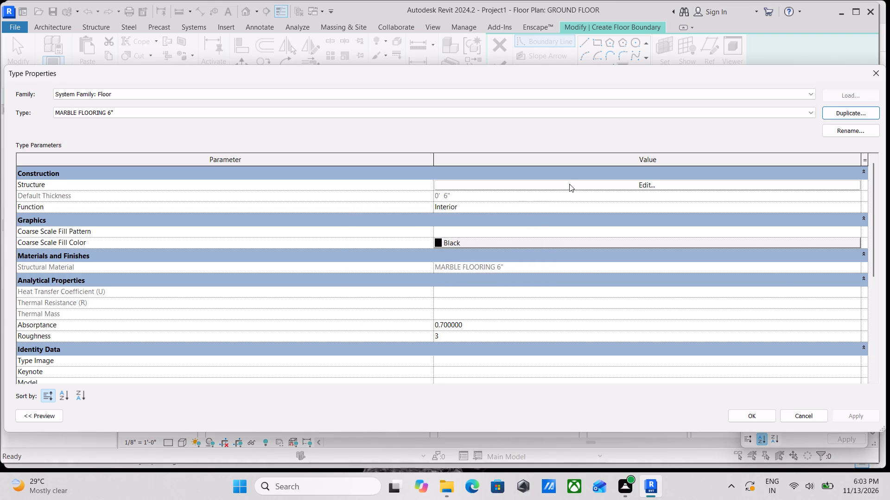
From the new floor type's structure layer, create a new material and name it TILES FLOORING 6".
{"action": "left_click", "coordinate": [569, 184]}
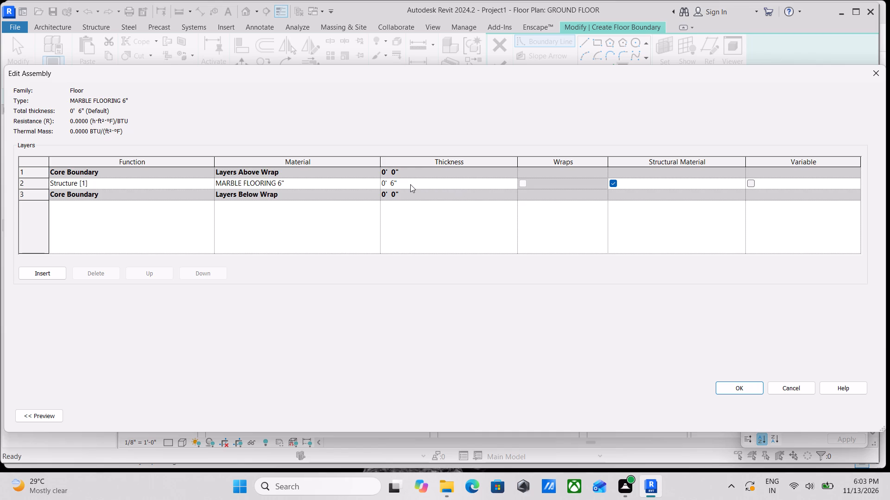
{"action": "left_click", "coordinate": [369, 187]}
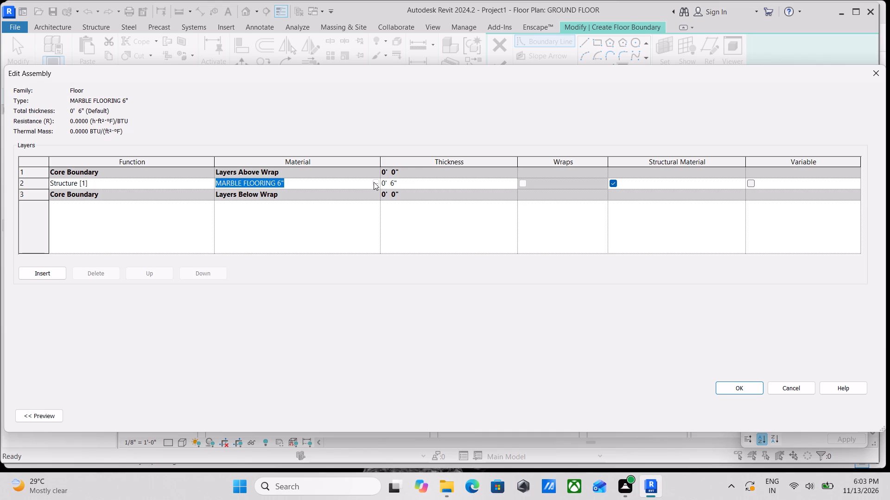
{"action": "left_click", "coordinate": [374, 182]}
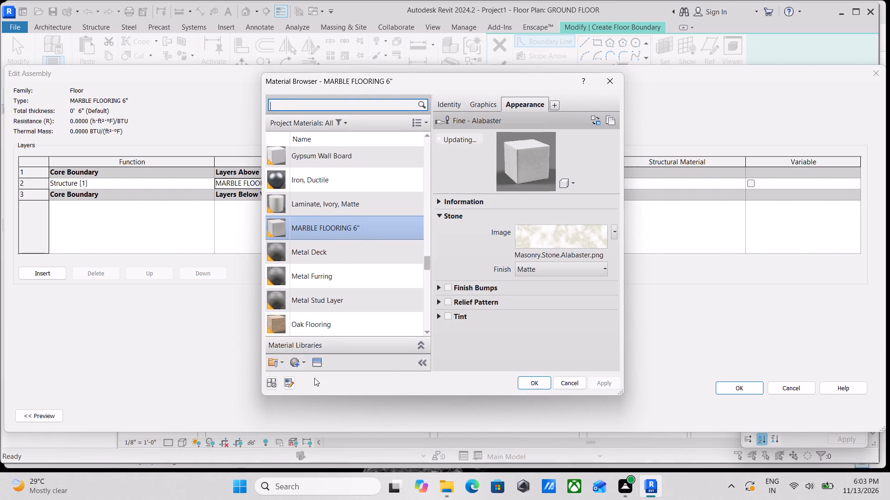
{"action": "left_click", "coordinate": [296, 359]}
{"action": "left_click", "coordinate": [299, 375]}
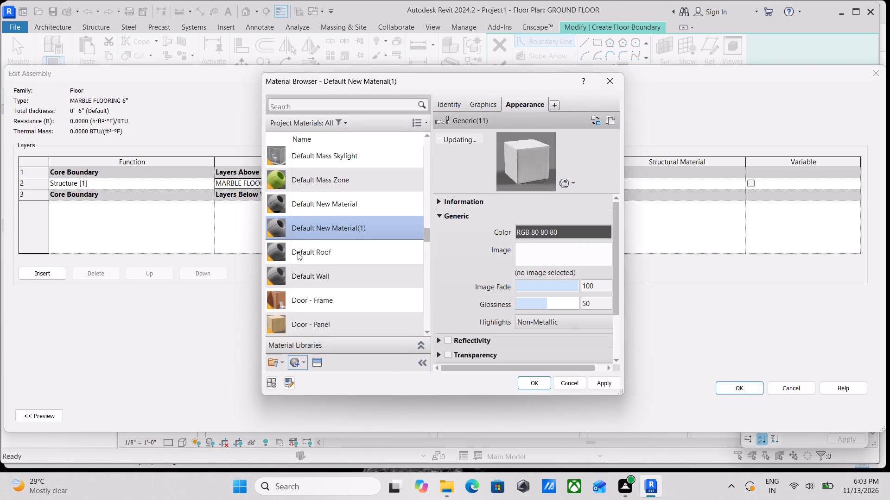
{"action": "right_click", "coordinate": [301, 231]}
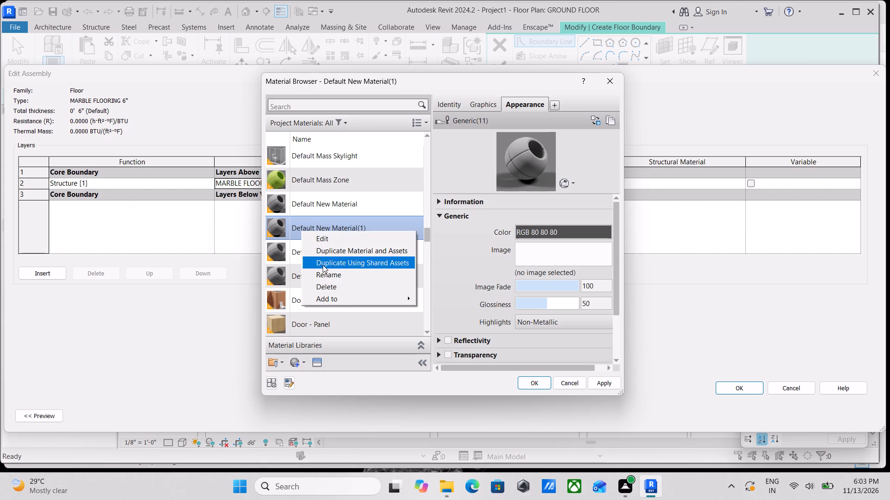
{"action": "left_click", "coordinate": [325, 274]}
{"action": "type", "text": "TIL"}
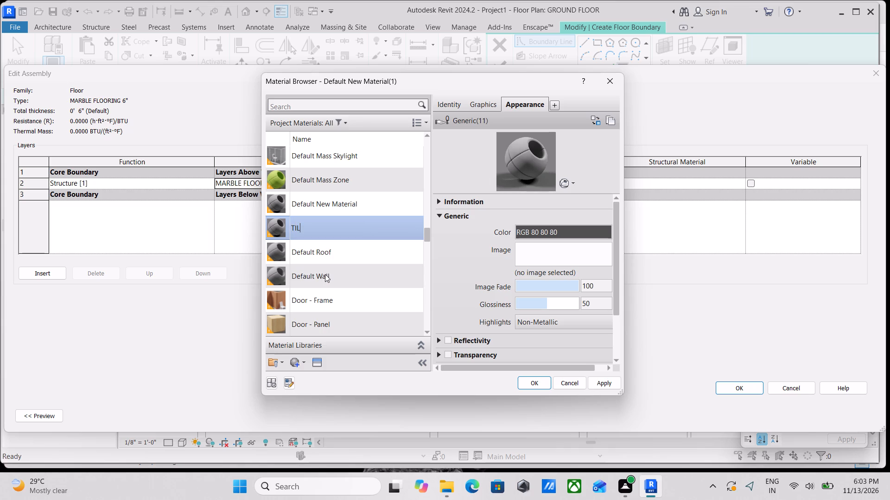
{"action": "key", "text": "BackSpace"}
{"action": "key", "text": "BackSpace"}
{"action": "type", "text": "ILES FLOORING"}
{"action": "key", "text": "space"}
{"action": "key", "text": "6"}
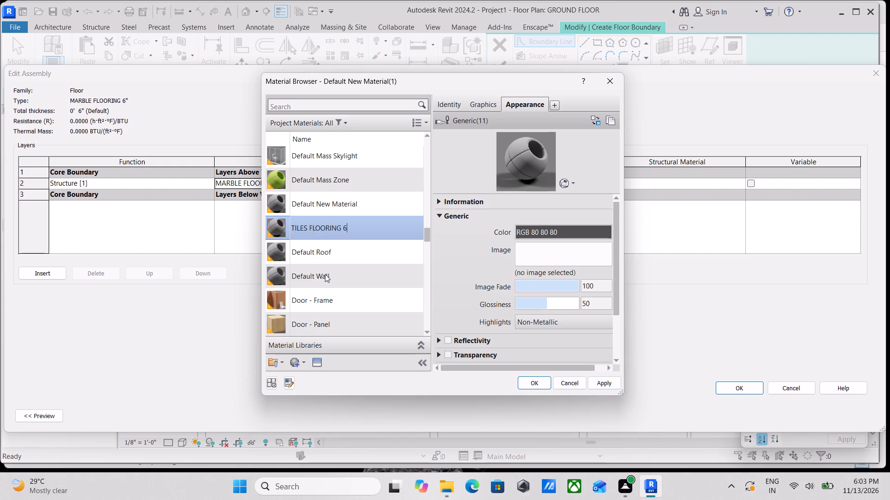
{"action": "key", "text": "shift+quotedbl"}
Give the new material the Small Rectanguler Stones - Gray appearance from the Appearance Library's Stone category.
{"action": "left_click", "coordinate": [322, 362]}
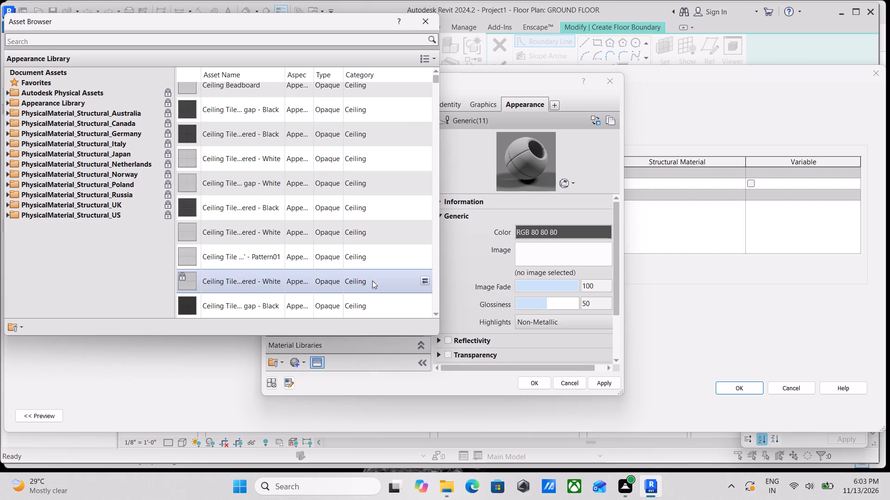
{"action": "left_click", "coordinate": [5, 103]}
{"action": "scroll", "coordinate": [44, 296], "scroll_direction": "down", "scroll_amount": 2}
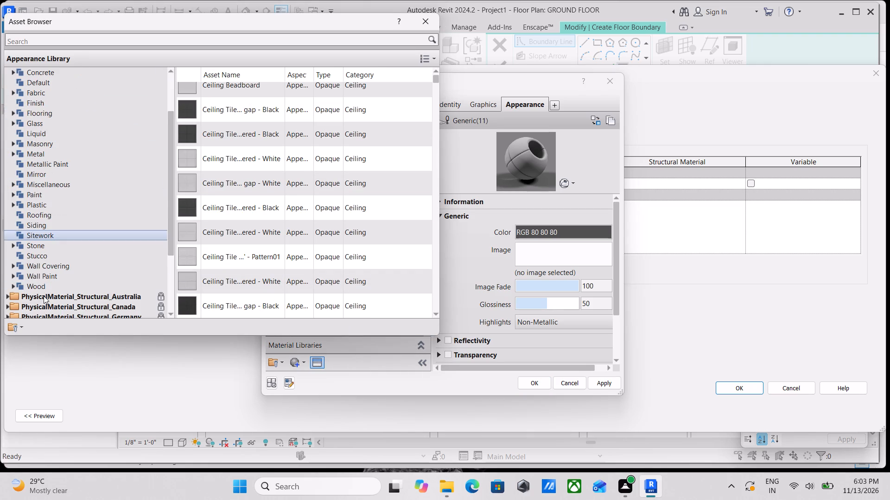
{"action": "left_click", "coordinate": [14, 283]}
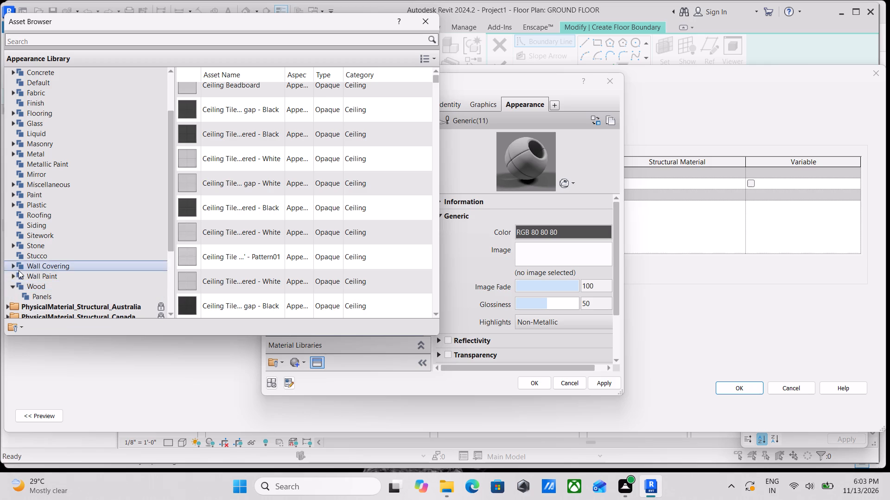
{"action": "left_click", "coordinate": [11, 276]}
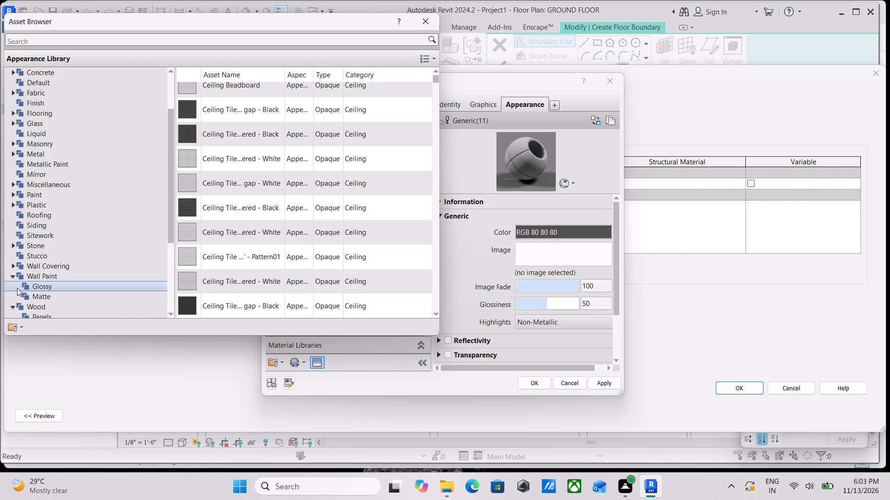
{"action": "left_click", "coordinate": [24, 245]}
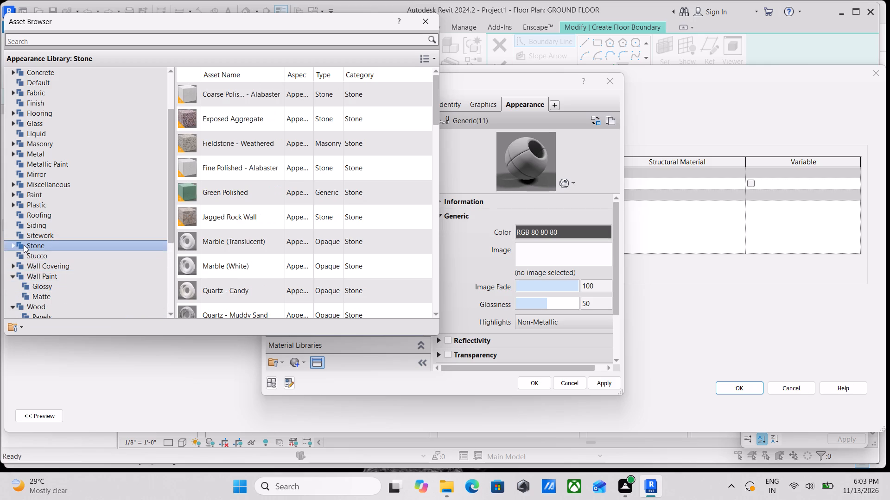
{"action": "scroll", "coordinate": [244, 238], "scroll_direction": "down", "scroll_amount": 3}
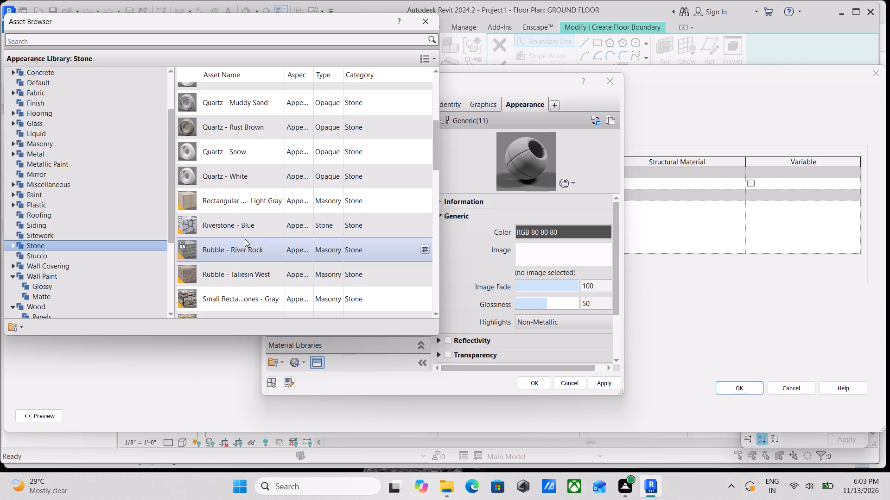
{"action": "scroll", "coordinate": [245, 239], "scroll_direction": "down", "scroll_amount": 2}
{"action": "scroll", "coordinate": [245, 239], "scroll_direction": "up", "scroll_amount": 1}
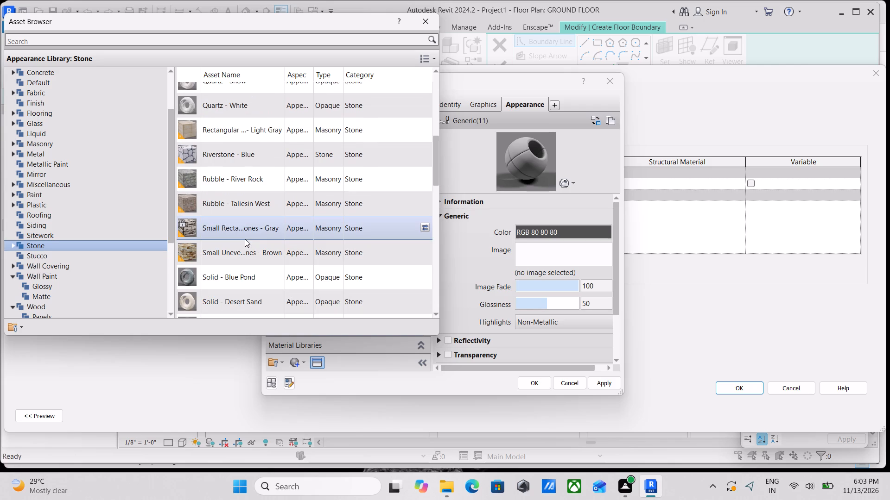
{"action": "double_click", "coordinate": [245, 239]}
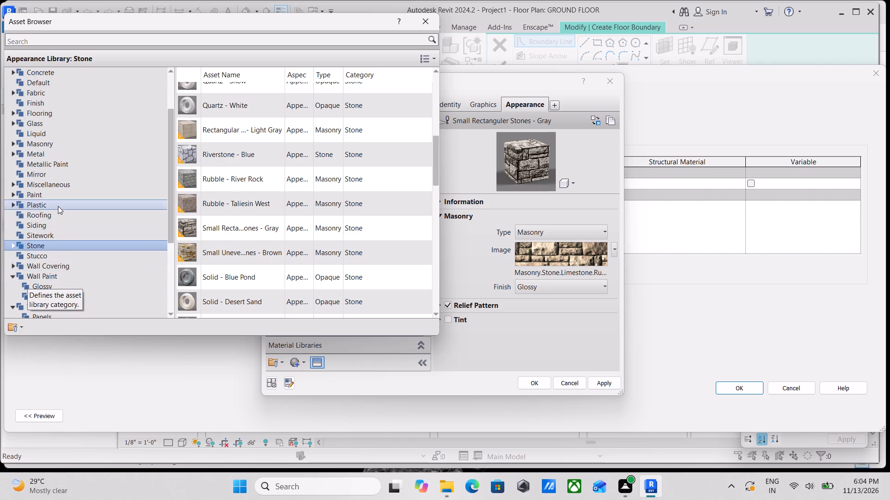
Browse the Appearance Library's Wall Paint, Wall Covering and Stone categories, including Granite and Marble, for a suitable tile appearance.
{"action": "left_click", "coordinate": [44, 271]}
{"action": "scroll", "coordinate": [44, 271], "scroll_direction": "down", "scroll_amount": 1}
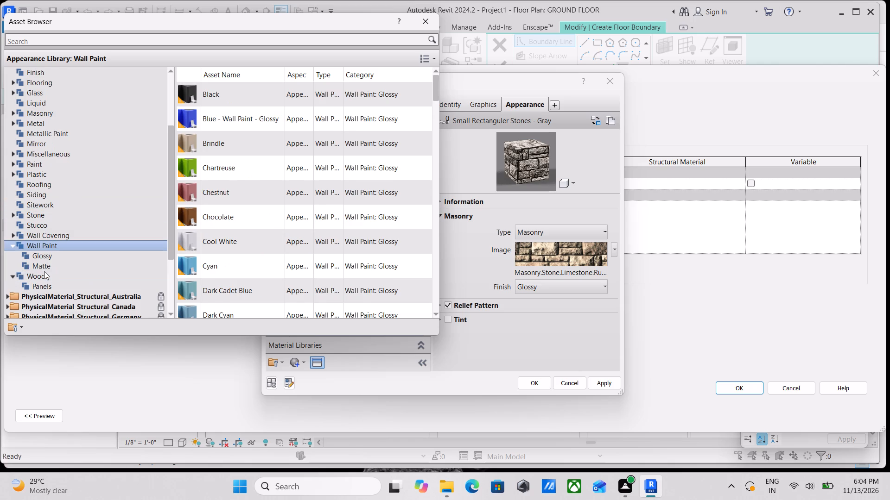
{"action": "left_click", "coordinate": [52, 252]}
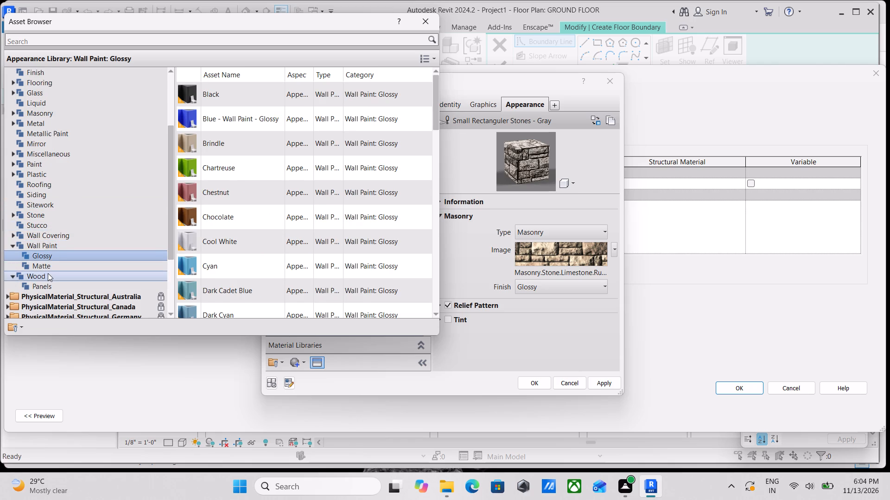
{"action": "left_click", "coordinate": [48, 274]}
{"action": "left_click", "coordinate": [47, 262]}
{"action": "left_click", "coordinate": [49, 250]}
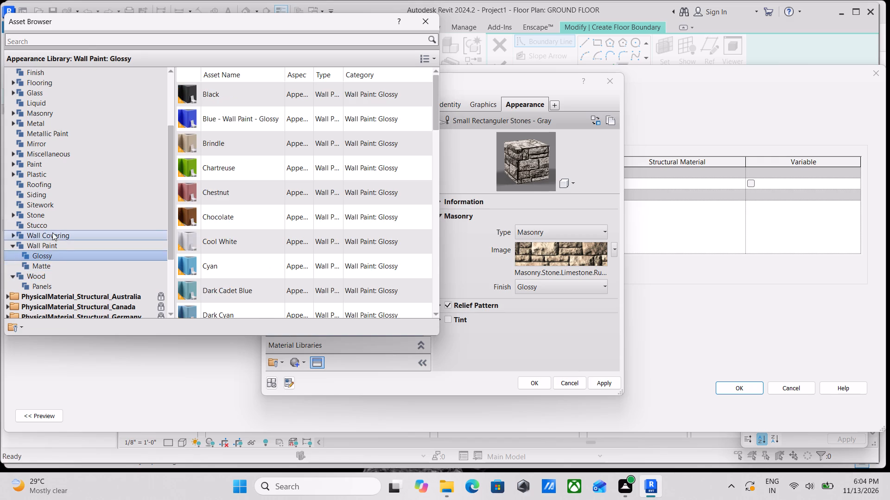
{"action": "left_click", "coordinate": [52, 232]}
{"action": "left_click", "coordinate": [53, 218]}
{"action": "scroll", "coordinate": [215, 260], "scroll_direction": "down", "scroll_amount": 4}
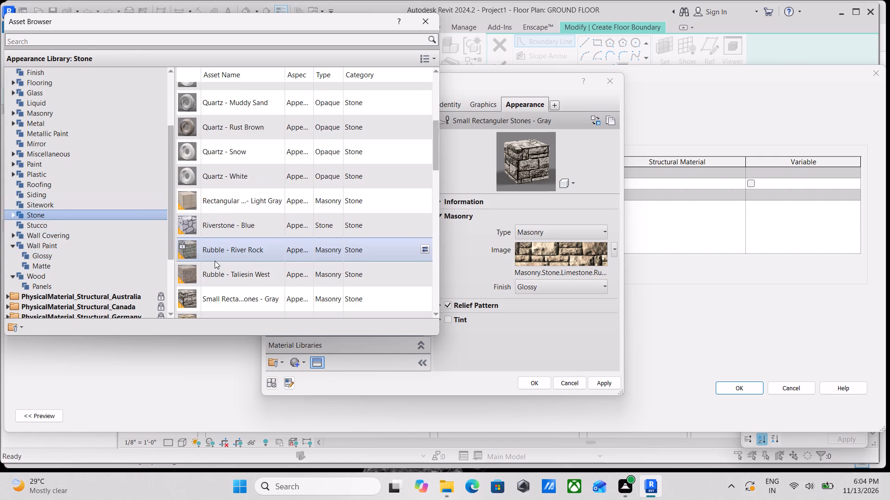
{"action": "scroll", "coordinate": [215, 261], "scroll_direction": "down", "scroll_amount": 15}
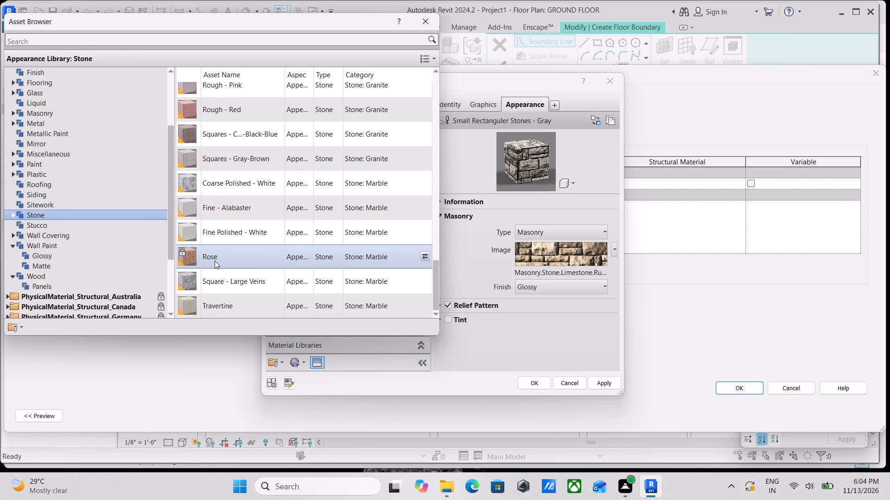
{"action": "scroll", "coordinate": [211, 298], "scroll_direction": "up", "scroll_amount": 6}
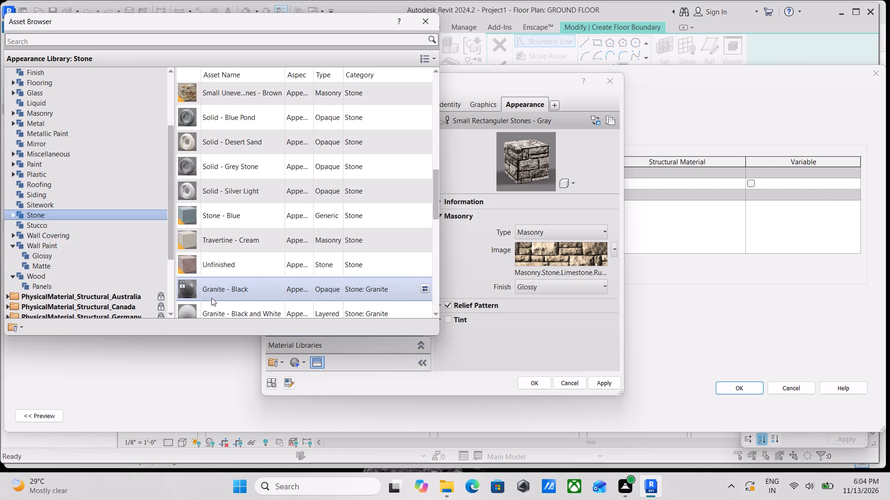
{"action": "scroll", "coordinate": [211, 298], "scroll_direction": "up", "scroll_amount": 13}
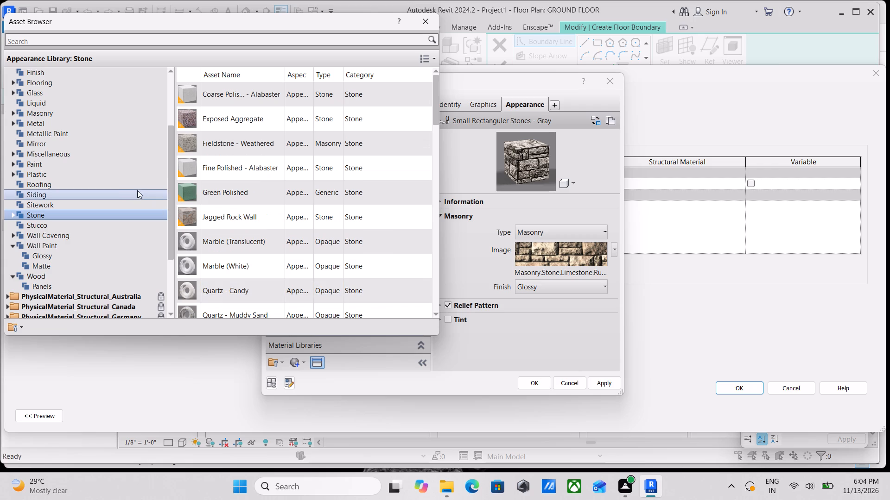
{"action": "left_click", "coordinate": [7, 237]}
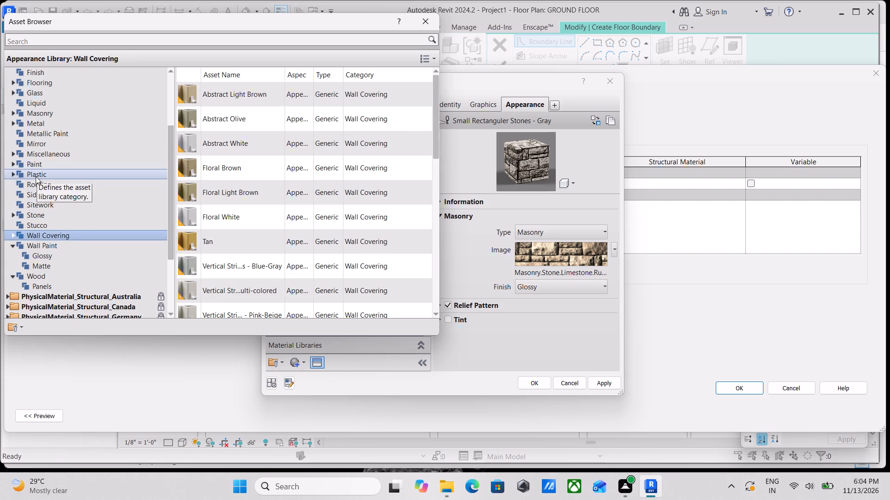
{"action": "double_click", "coordinate": [32, 218]}
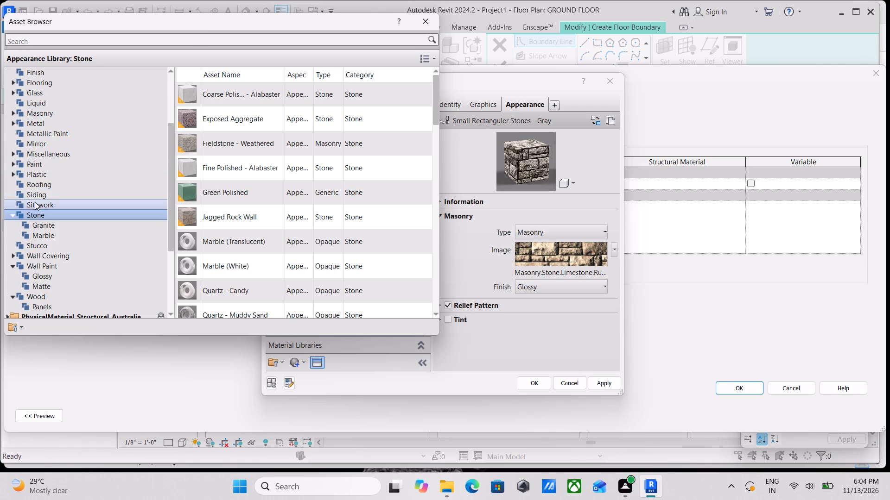
{"action": "left_click", "coordinate": [59, 225]}
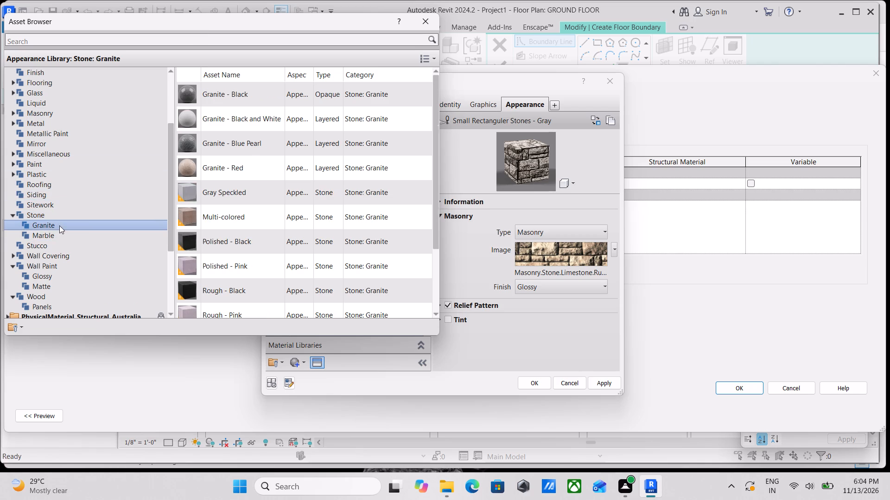
{"action": "left_click", "coordinate": [49, 234]}
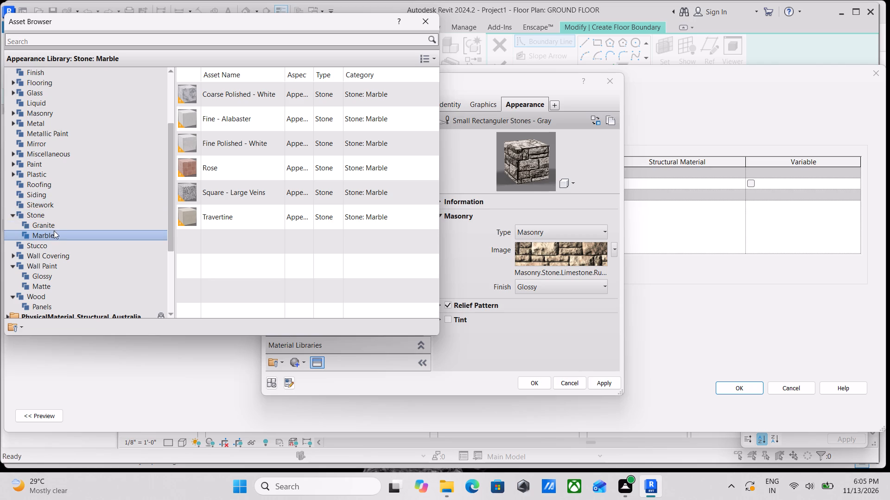
{"action": "left_click", "coordinate": [61, 225]}
{"action": "scroll", "coordinate": [61, 225], "scroll_direction": "down", "scroll_amount": 2}
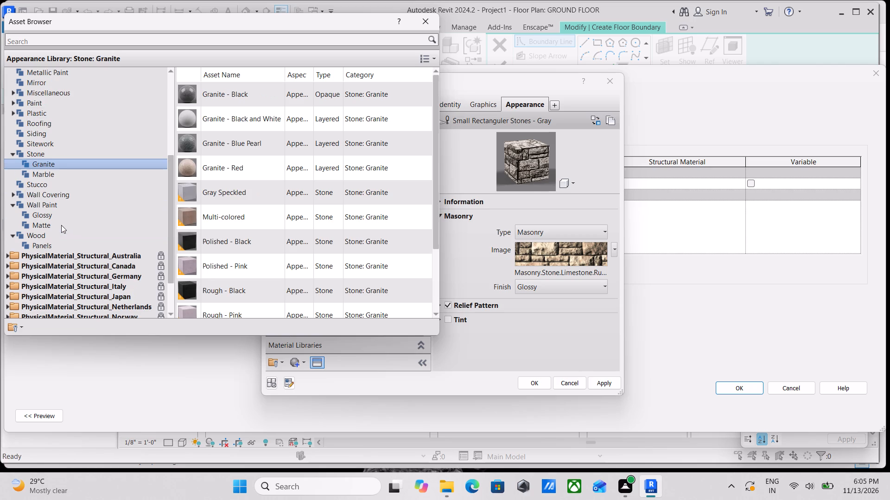
{"action": "scroll", "coordinate": [38, 181], "scroll_direction": "up", "scroll_amount": 1}
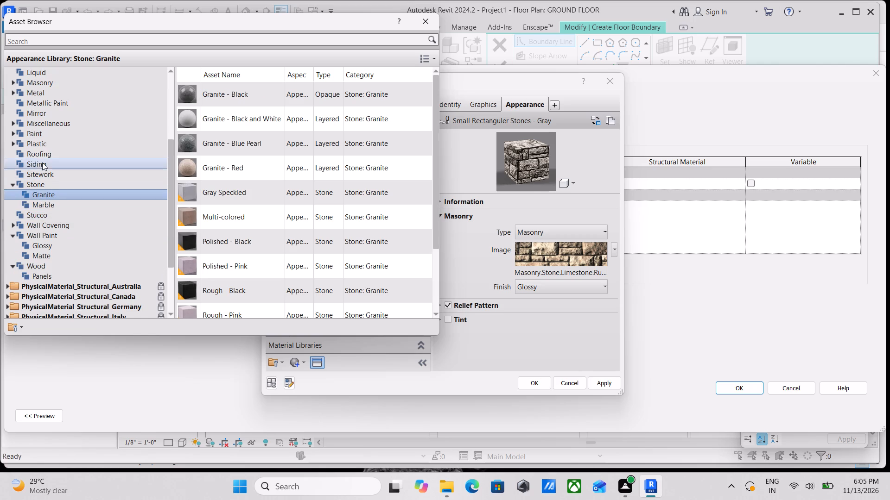
Replace the TILES FLOORING 6" material's appearance with Tiles - Mix02 - Stone and Ceramic from the Wall Covering Tile category.
{"action": "left_click", "coordinate": [14, 182]}
{"action": "double_click", "coordinate": [15, 193]}
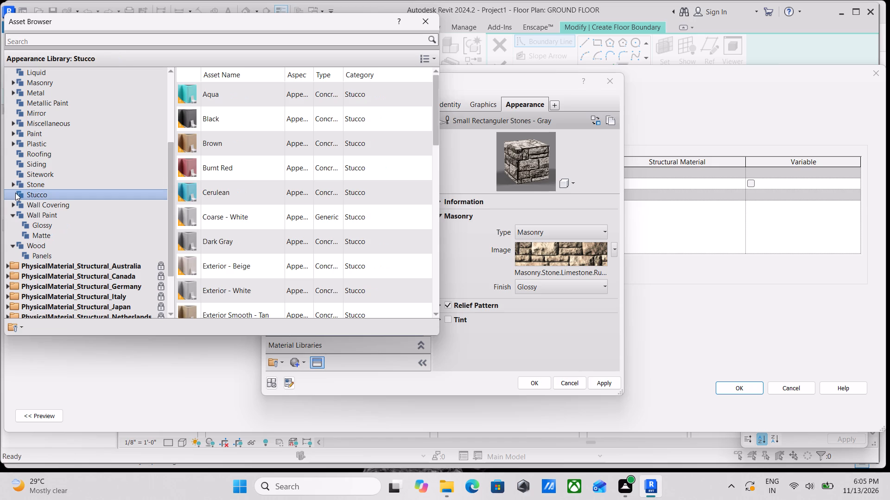
{"action": "left_click", "coordinate": [13, 203]}
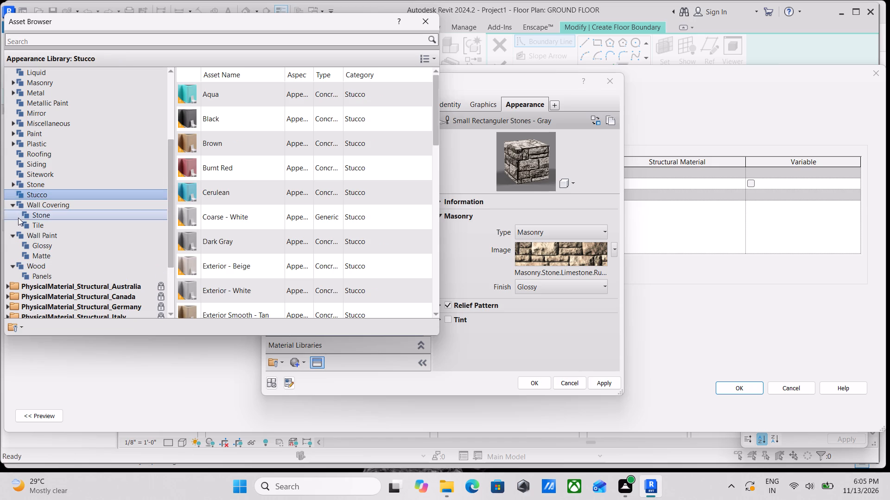
{"action": "double_click", "coordinate": [25, 222]}
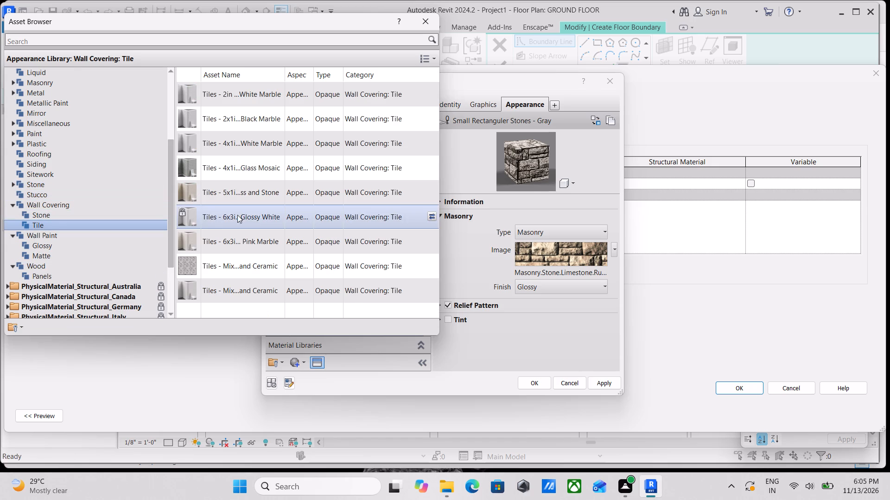
{"action": "scroll", "coordinate": [255, 215], "scroll_direction": "down", "scroll_amount": 1}
{"action": "double_click", "coordinate": [197, 261]}
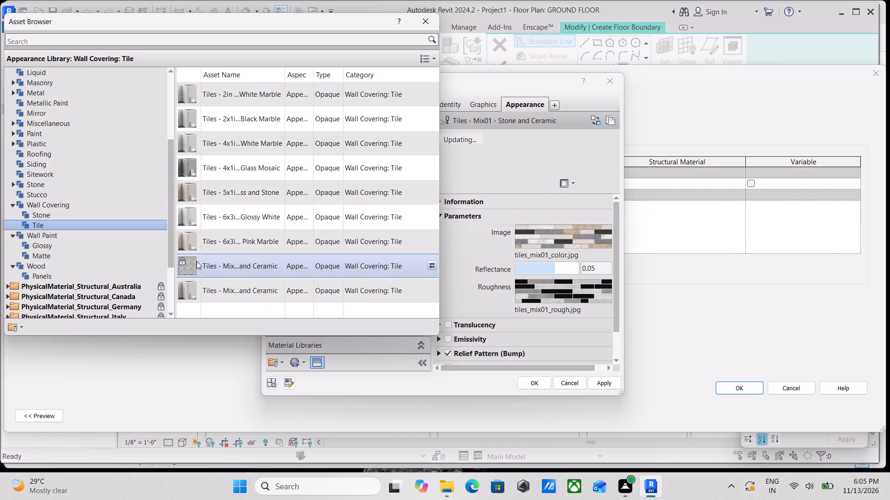
{"action": "scroll", "coordinate": [242, 173], "scroll_direction": "down", "scroll_amount": 3}
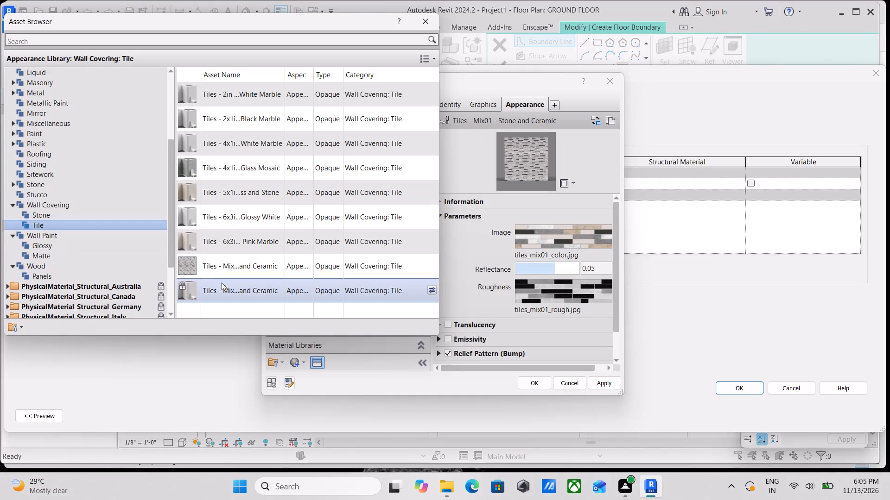
{"action": "scroll", "coordinate": [223, 270], "scroll_direction": "down", "scroll_amount": 2}
{"action": "double_click", "coordinate": [218, 288]}
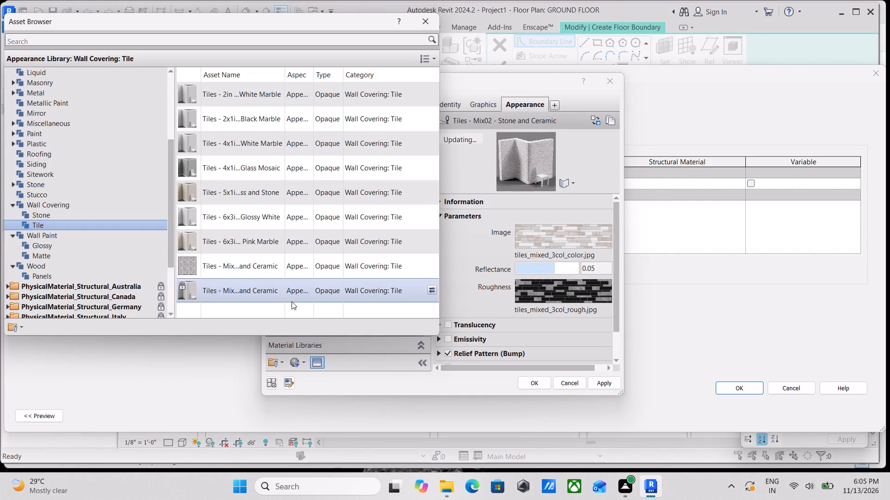
{"action": "left_click", "coordinate": [606, 381]}
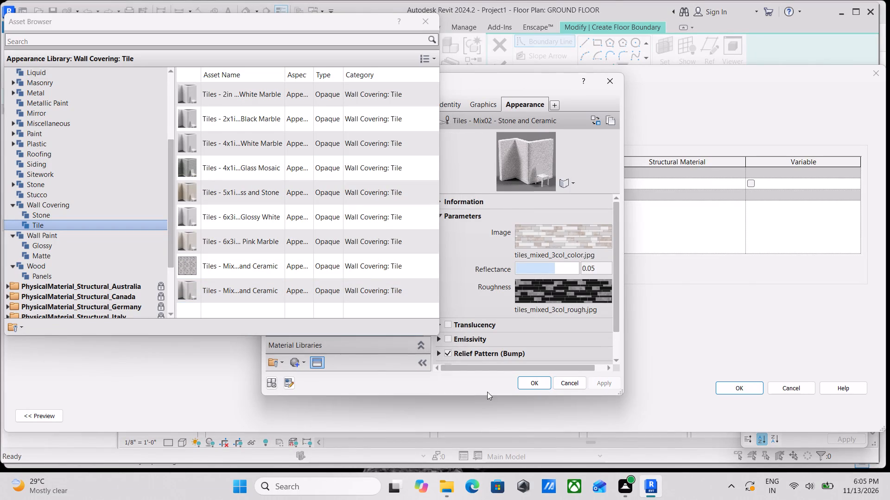
{"action": "left_click", "coordinate": [532, 384]}
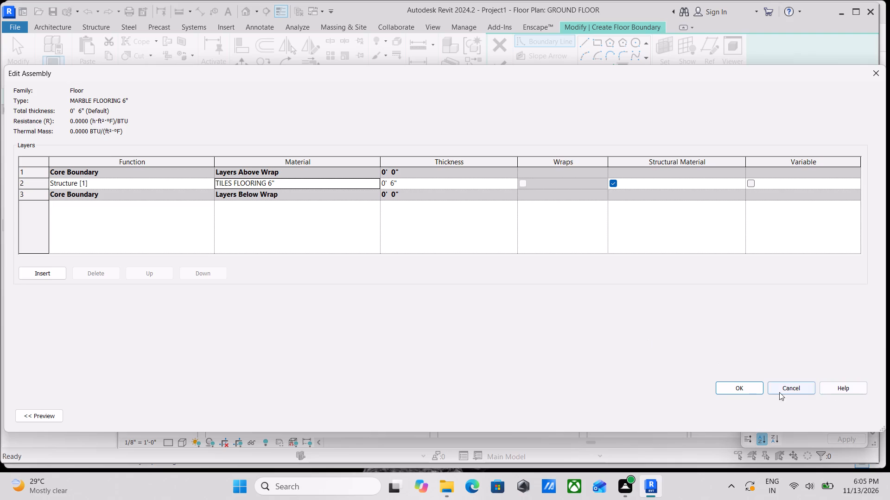
Accept the MARBLE FLOORING 6" layer structure with the TILES FLOORING 6" material and apply the type to the floor being sketched.
{"action": "left_click", "coordinate": [745, 389]}
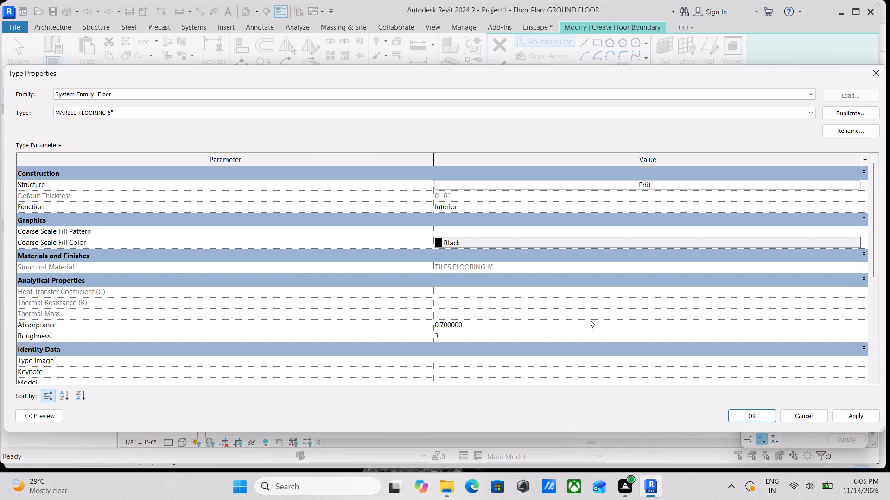
{"action": "left_click", "coordinate": [625, 184]}
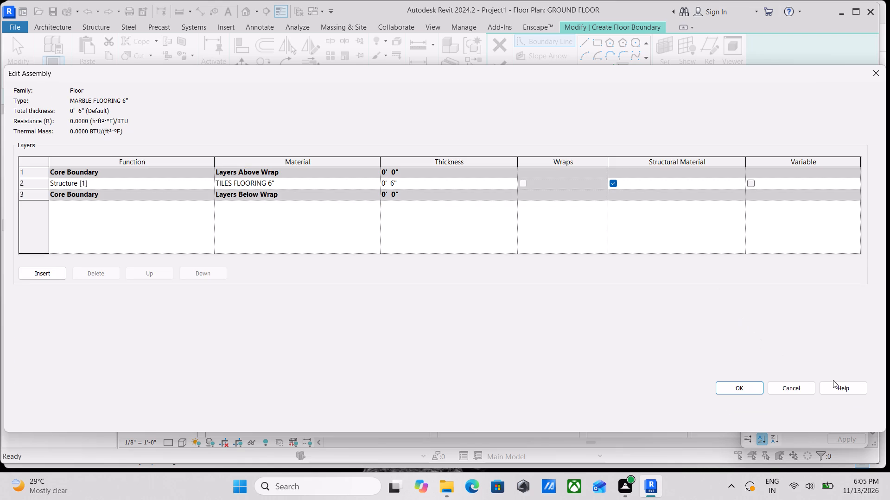
{"action": "left_click", "coordinate": [739, 389]}
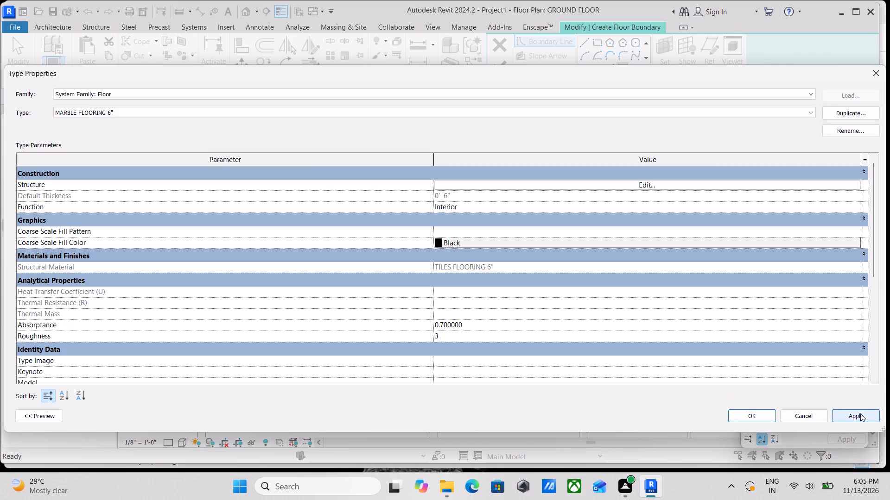
{"action": "left_click", "coordinate": [860, 413]}
{"action": "left_click", "coordinate": [756, 415]}
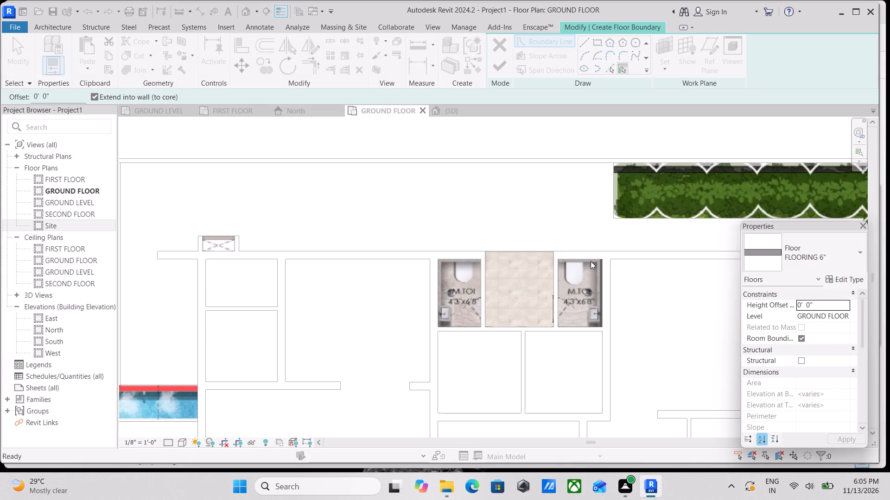
Sketch a rectangular floor boundary along the inner wall faces of each of the two M.TOI rooms.
{"action": "left_click", "coordinate": [592, 39]}
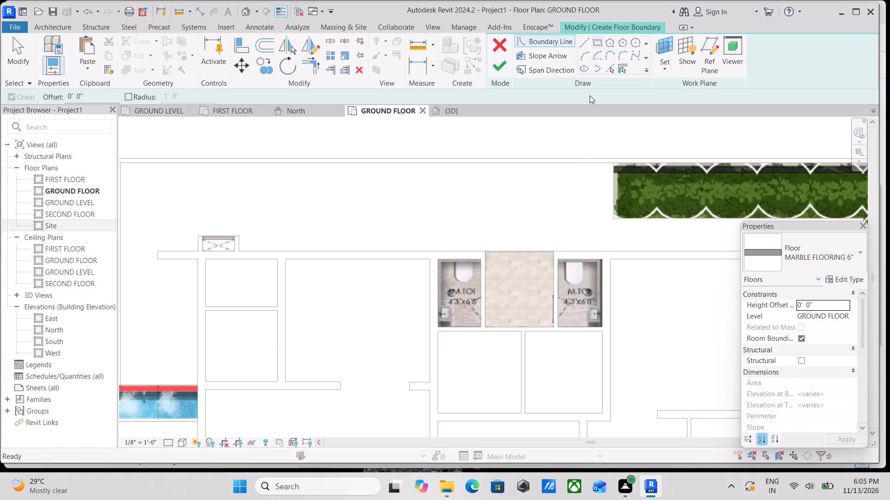
{"action": "scroll", "coordinate": [396, 271], "scroll_direction": "up", "scroll_amount": 3}
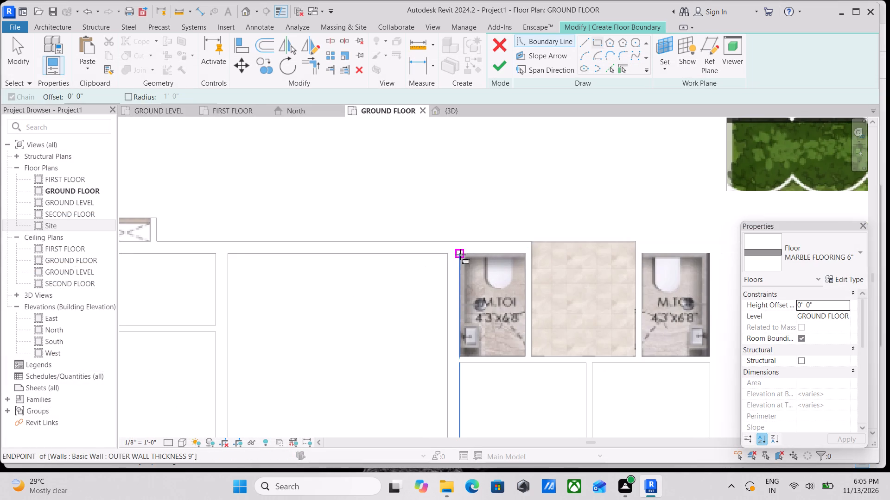
{"action": "left_click", "coordinate": [460, 255]}
{"action": "middle_click_drag", "start_coordinate": [498, 289], "coordinate": [417, 210]}
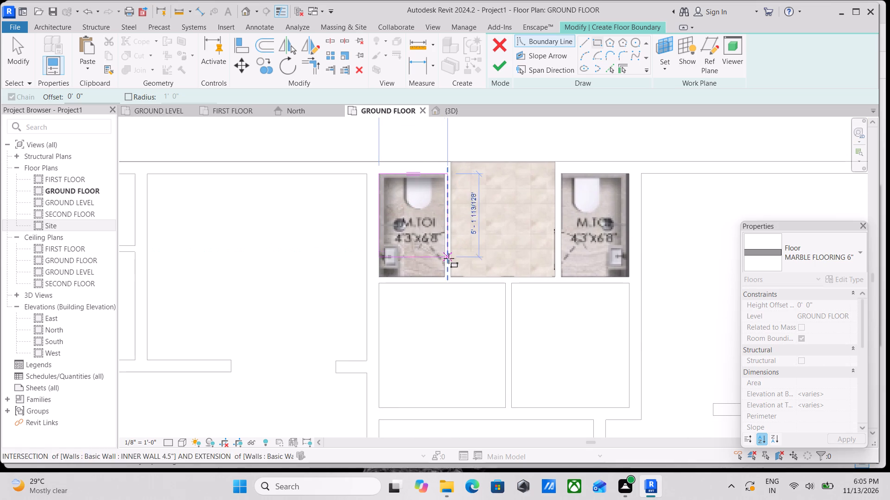
{"action": "left_click", "coordinate": [446, 275]}
{"action": "middle_click_drag", "start_coordinate": [476, 213], "coordinate": [359, 221]}
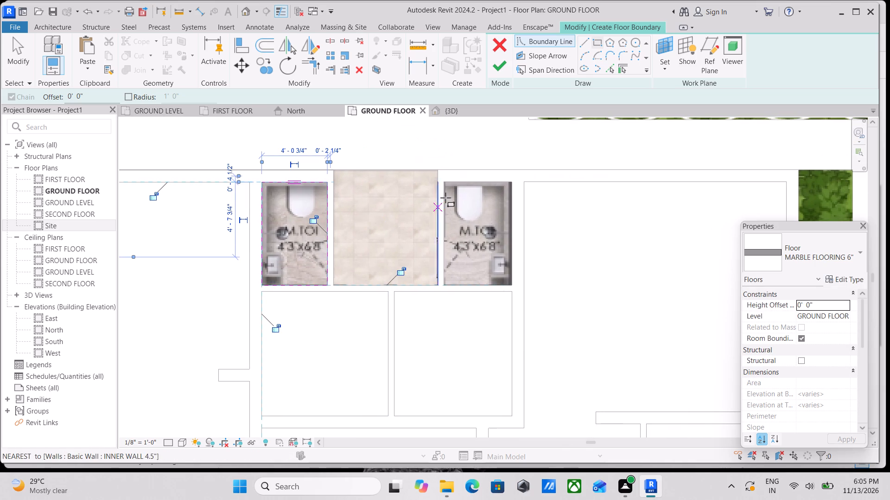
{"action": "scroll", "coordinate": [467, 175], "scroll_direction": "up", "scroll_amount": 4}
{"action": "left_click", "coordinate": [428, 188]}
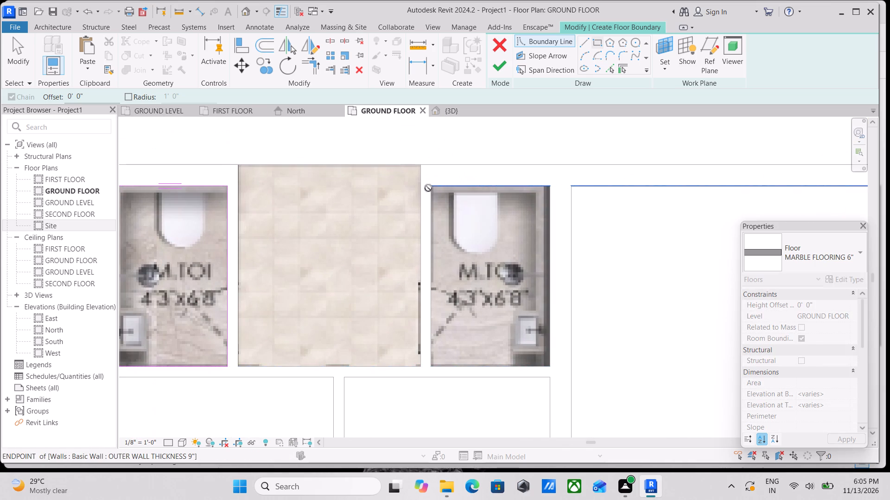
{"action": "middle_click_drag", "start_coordinate": [496, 290], "coordinate": [427, 218]}
{"action": "left_click", "coordinate": [480, 293]}
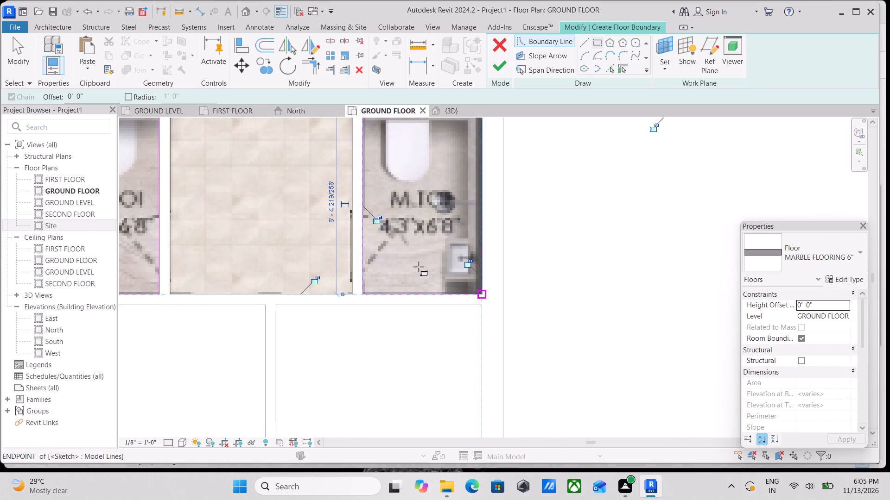
Add a rectangular boundary over the tiled space between the two maid toilets and finish the floor.
{"action": "scroll", "coordinate": [362, 234], "scroll_direction": "down", "scroll_amount": 1}
{"action": "middle_click_drag", "start_coordinate": [368, 237], "coordinate": [566, 337]}
{"action": "left_click", "coordinate": [395, 208]}
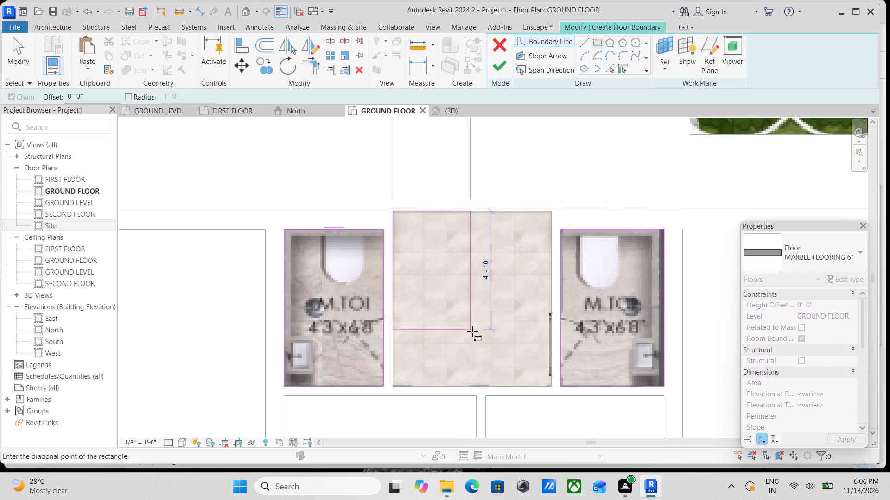
{"action": "middle_click_drag", "start_coordinate": [451, 316], "coordinate": [379, 265]}
{"action": "left_click", "coordinate": [479, 336]}
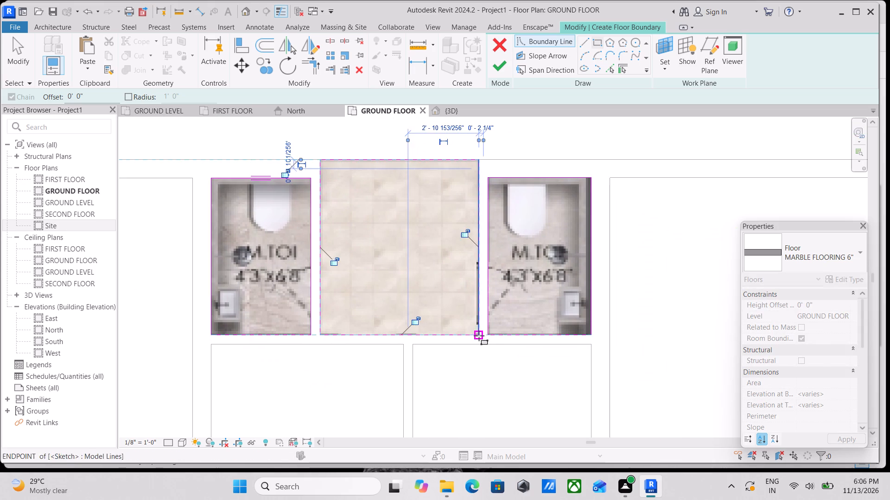
{"action": "scroll", "coordinate": [456, 282], "scroll_direction": "down", "scroll_amount": 2}
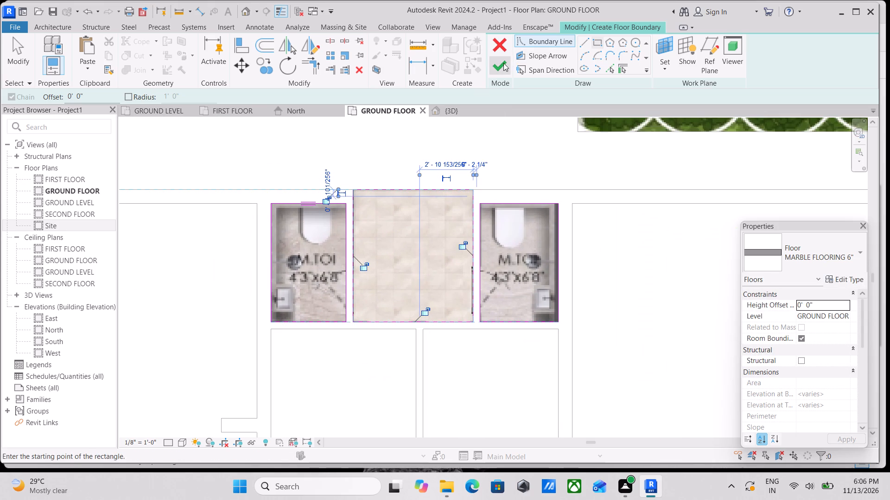
{"action": "left_click", "coordinate": [501, 63]}
{"action": "scroll", "coordinate": [450, 240], "scroll_direction": "down", "scroll_amount": 1}
{"action": "middle_click_drag", "start_coordinate": [450, 240], "coordinate": [453, 279]}
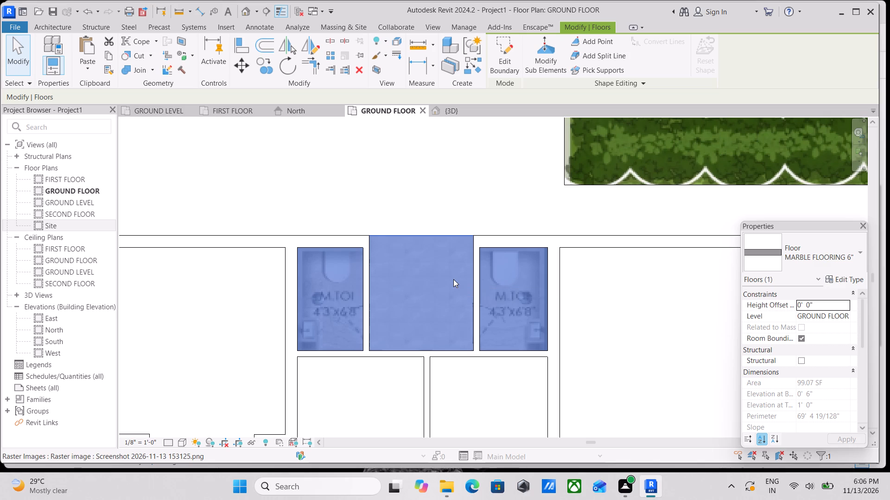
Start a new architectural floor on the ground floor using the SITE FLOORING 6" type.
{"action": "scroll", "coordinate": [367, 282], "scroll_direction": "down", "scroll_amount": 2}
{"action": "middle_click_drag", "start_coordinate": [377, 325], "coordinate": [411, 402]}
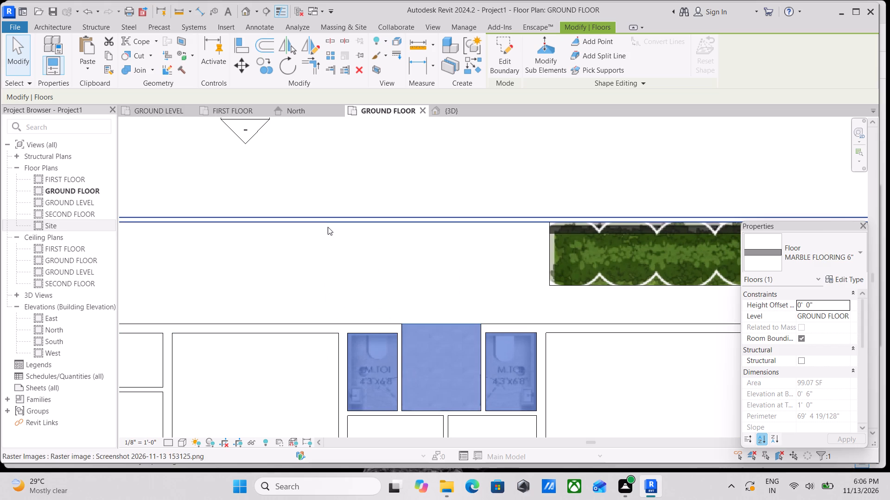
{"action": "key", "text": "Escape"}
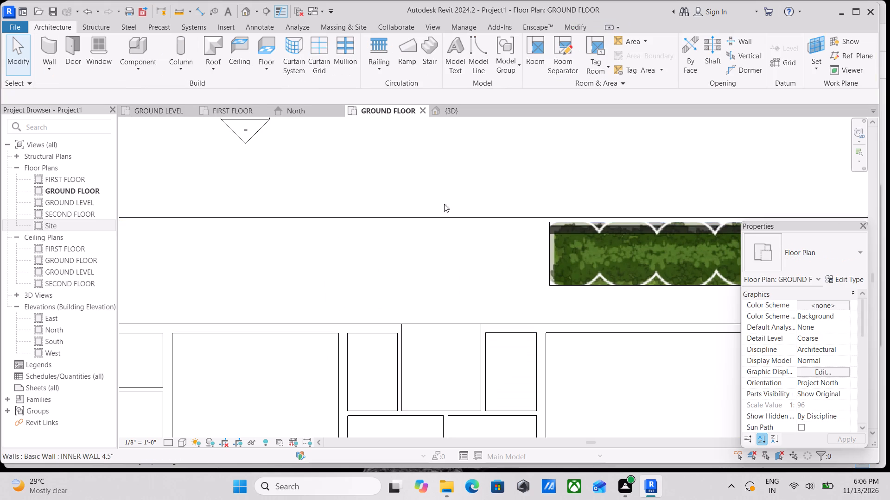
{"action": "scroll", "coordinate": [686, 187], "scroll_direction": "down", "scroll_amount": 8}
{"action": "middle_click_drag", "start_coordinate": [686, 187], "coordinate": [564, 169]}
{"action": "scroll", "coordinate": [550, 167], "scroll_direction": "down", "scroll_amount": 3}
{"action": "middle_click_drag", "start_coordinate": [559, 175], "coordinate": [568, 187]}
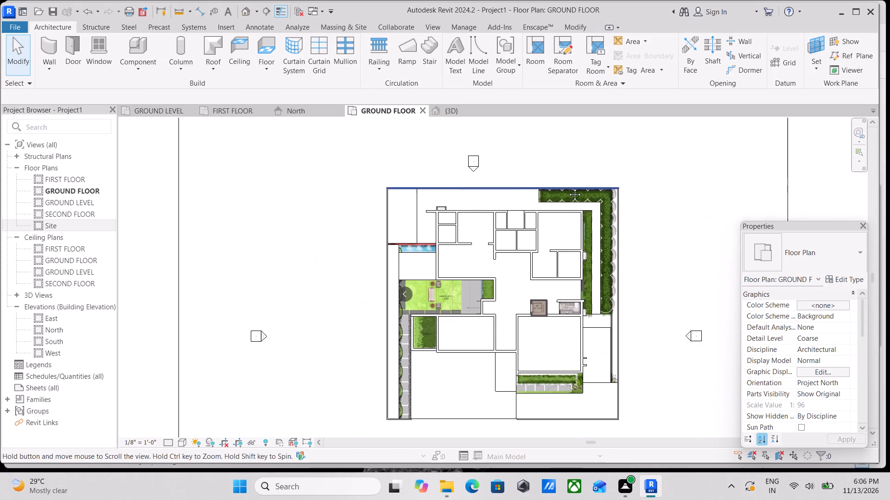
{"action": "middle_click_drag", "start_coordinate": [568, 187], "coordinate": [554, 179]}
{"action": "scroll", "coordinate": [477, 293], "scroll_direction": "up", "scroll_amount": 7}
{"action": "scroll", "coordinate": [419, 260], "scroll_direction": "up", "scroll_amount": 3}
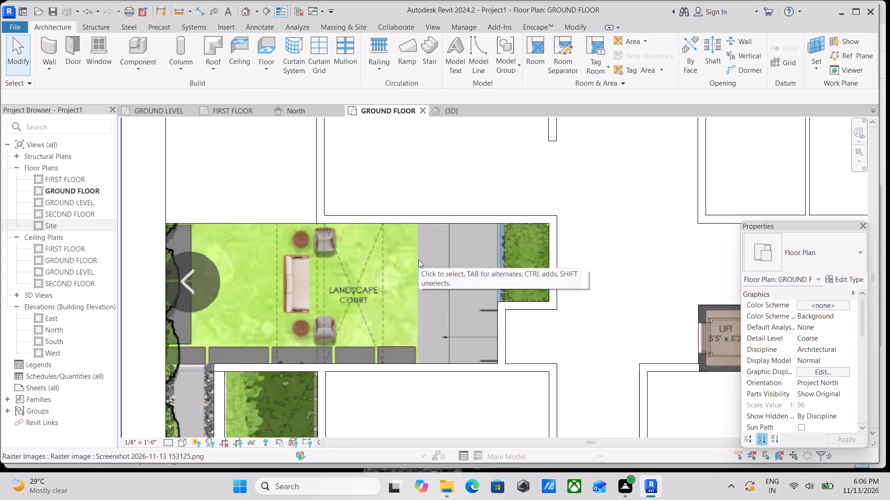
{"action": "left_click", "coordinate": [264, 72]}
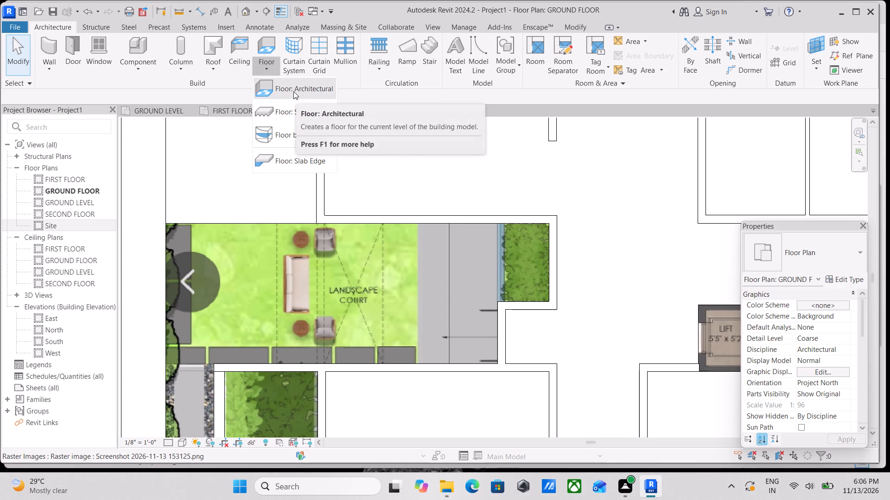
{"action": "left_click", "coordinate": [306, 93]}
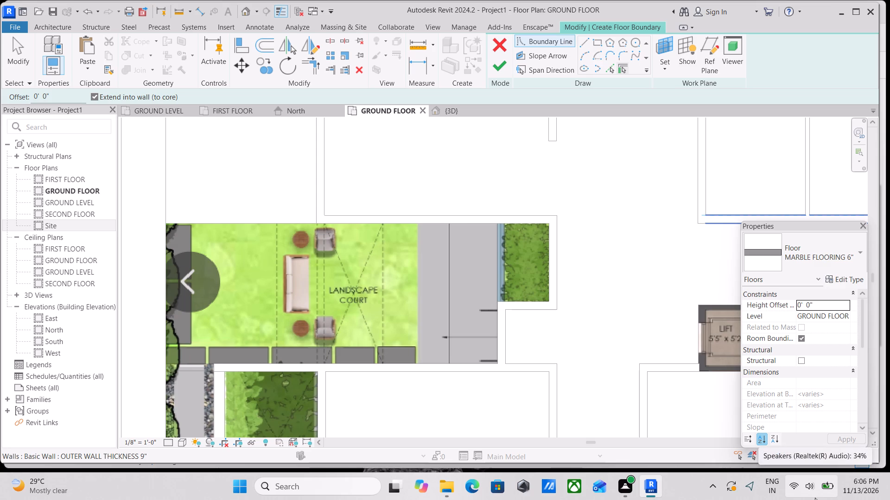
{"action": "left_click", "coordinate": [845, 259]}
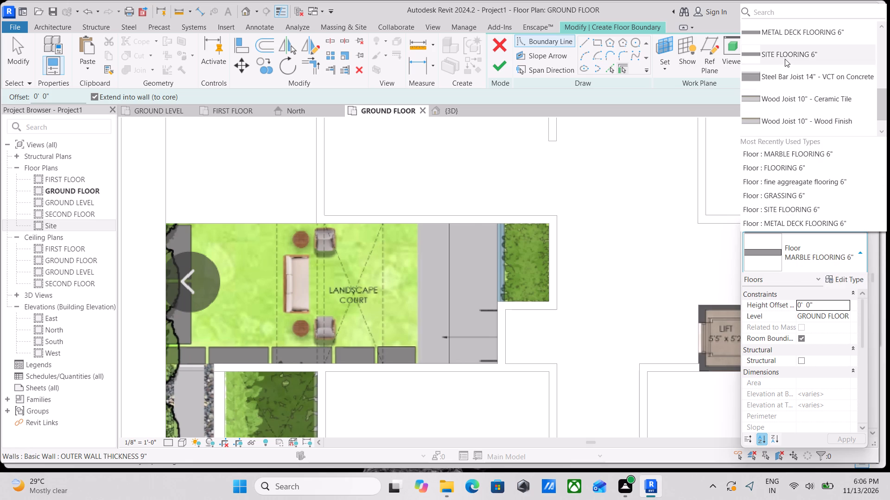
{"action": "scroll", "coordinate": [785, 59], "scroll_direction": "up", "scroll_amount": 2}
{"action": "scroll", "coordinate": [800, 97], "scroll_direction": "down", "scroll_amount": 1}
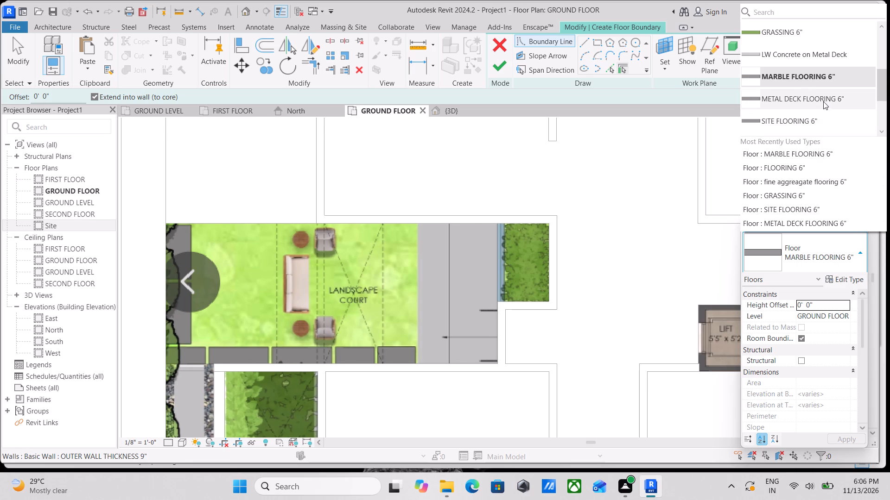
{"action": "left_click", "coordinate": [798, 116]}
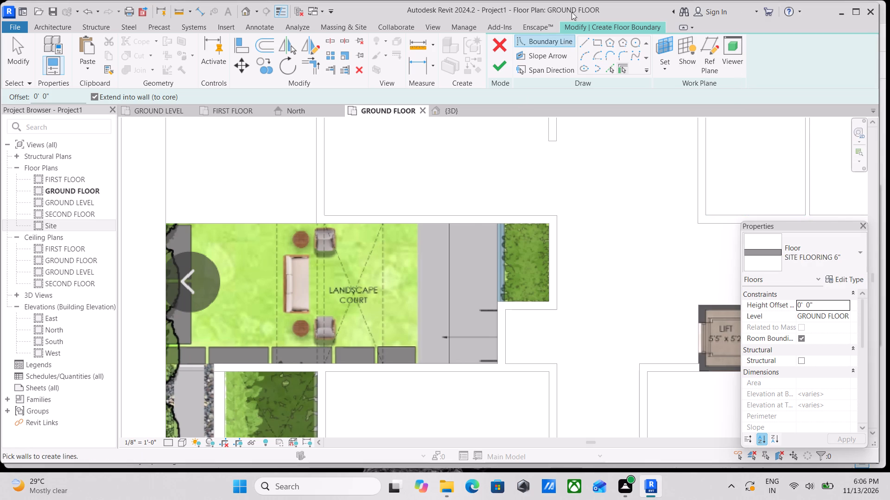
Sketch a rectangular boundary about 7'-6" by 13'-3" over the grey paved area beside the landscape court and finish the floor.
{"action": "left_click", "coordinate": [594, 42]}
{"action": "scroll", "coordinate": [411, 234], "scroll_direction": "up", "scroll_amount": 1}
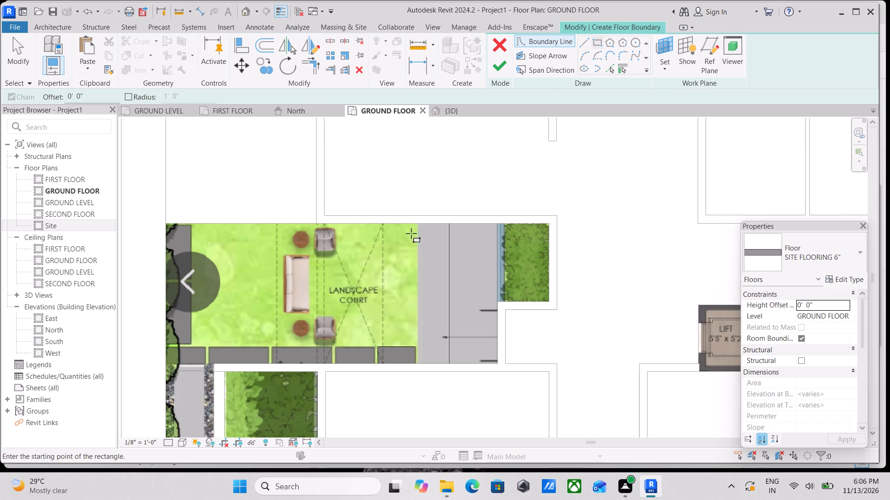
{"action": "scroll", "coordinate": [411, 233], "scroll_direction": "up", "scroll_amount": 1}
{"action": "left_click", "coordinate": [420, 218]}
{"action": "middle_click_drag", "start_coordinate": [445, 295], "coordinate": [434, 259]}
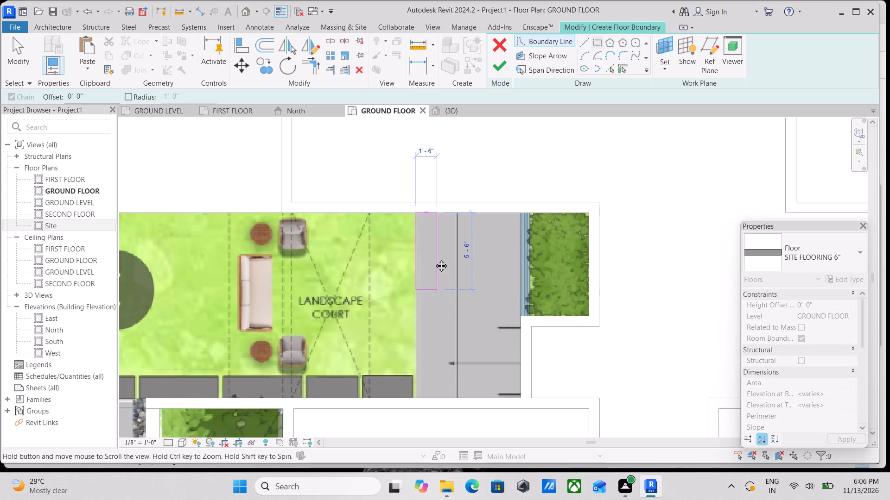
{"action": "middle_click_drag", "start_coordinate": [434, 259], "coordinate": [427, 176]}
{"action": "left_click", "coordinate": [506, 284]}
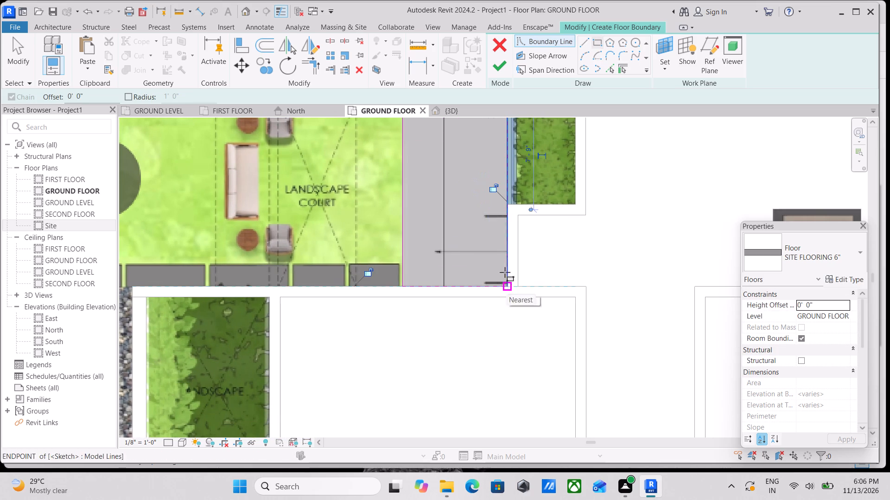
{"action": "middle_click_drag", "start_coordinate": [463, 180], "coordinate": [481, 256]}
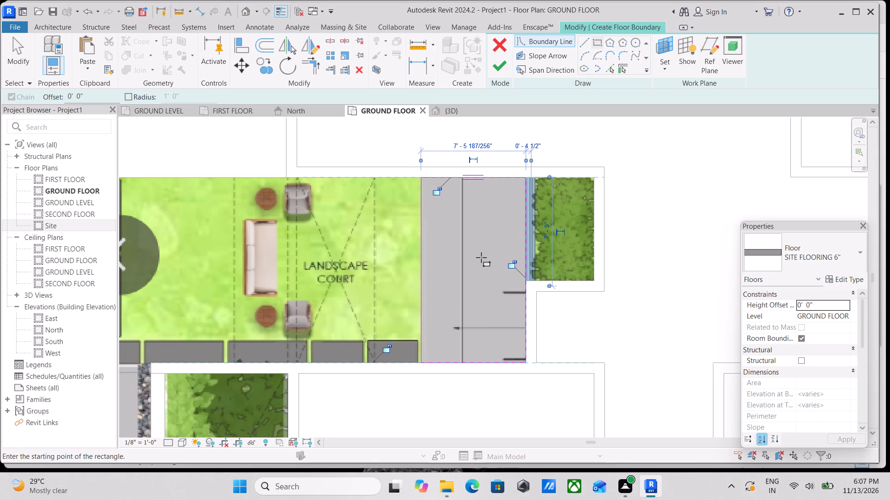
{"action": "left_click", "coordinate": [497, 56]}
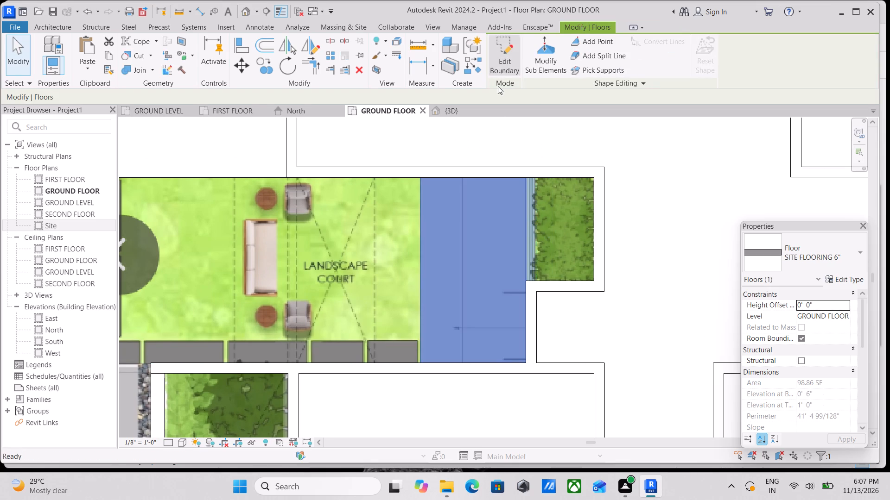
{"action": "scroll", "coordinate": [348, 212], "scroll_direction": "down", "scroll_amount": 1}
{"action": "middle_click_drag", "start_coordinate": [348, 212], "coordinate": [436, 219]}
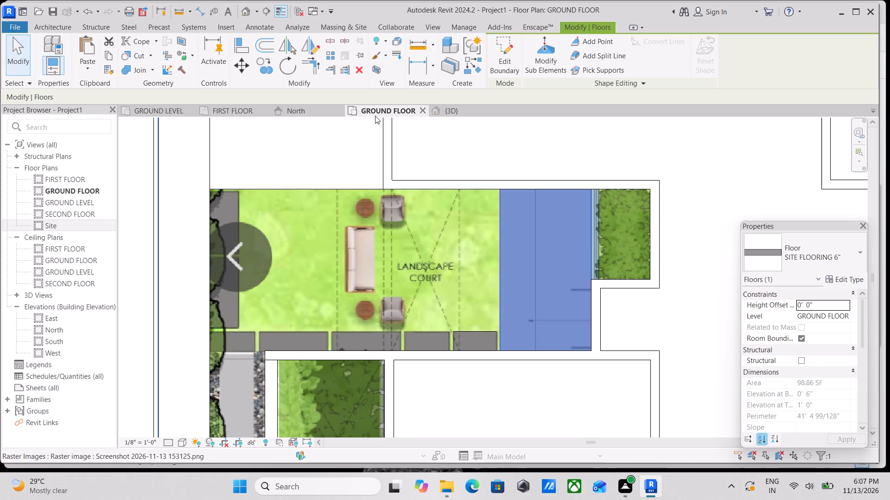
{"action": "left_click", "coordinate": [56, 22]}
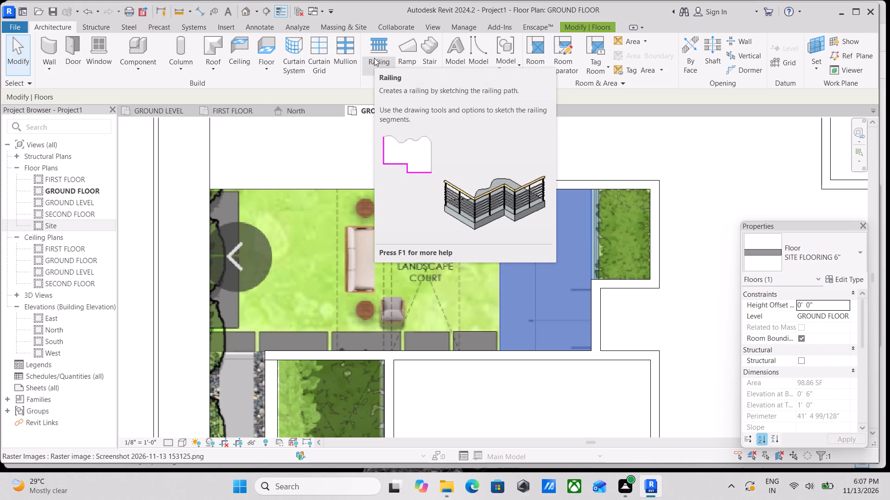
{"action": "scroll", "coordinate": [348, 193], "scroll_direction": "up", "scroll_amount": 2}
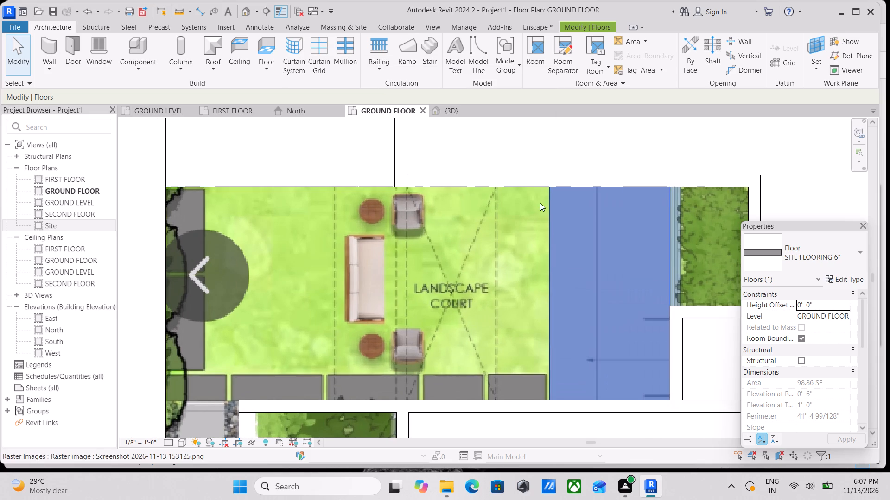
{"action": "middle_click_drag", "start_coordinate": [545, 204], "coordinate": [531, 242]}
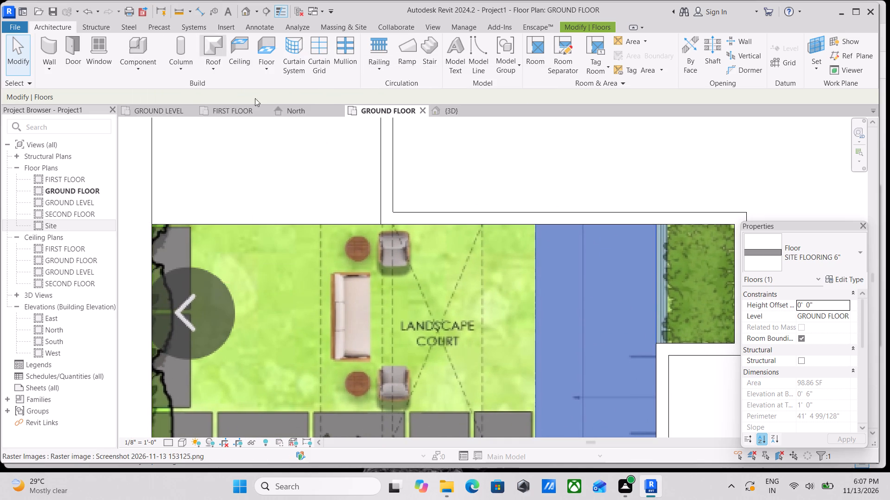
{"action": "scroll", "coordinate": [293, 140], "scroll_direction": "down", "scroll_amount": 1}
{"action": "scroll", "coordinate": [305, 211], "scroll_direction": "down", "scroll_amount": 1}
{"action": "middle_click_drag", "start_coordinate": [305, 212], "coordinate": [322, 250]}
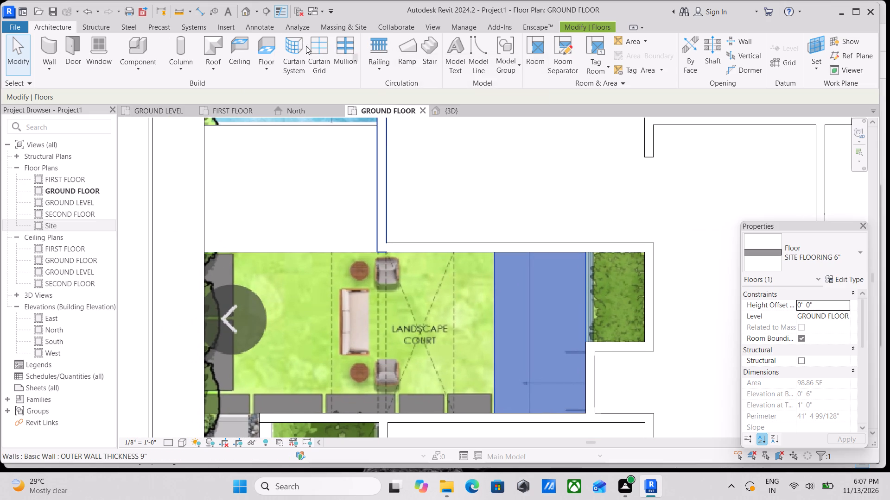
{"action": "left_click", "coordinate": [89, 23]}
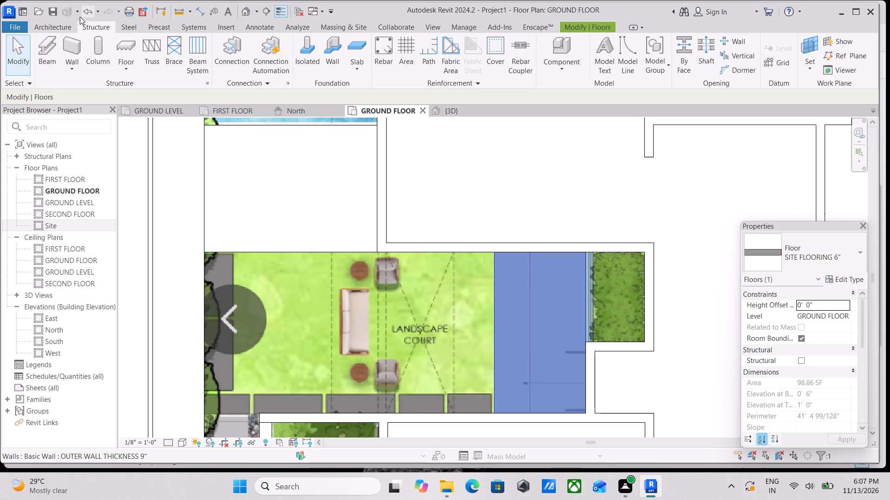
Start another SITE FLOORING 6" floor with a line about 13'-3" down the landscape court's paved-side edge and 3" along the wall below.
{"action": "left_click", "coordinate": [51, 26]}
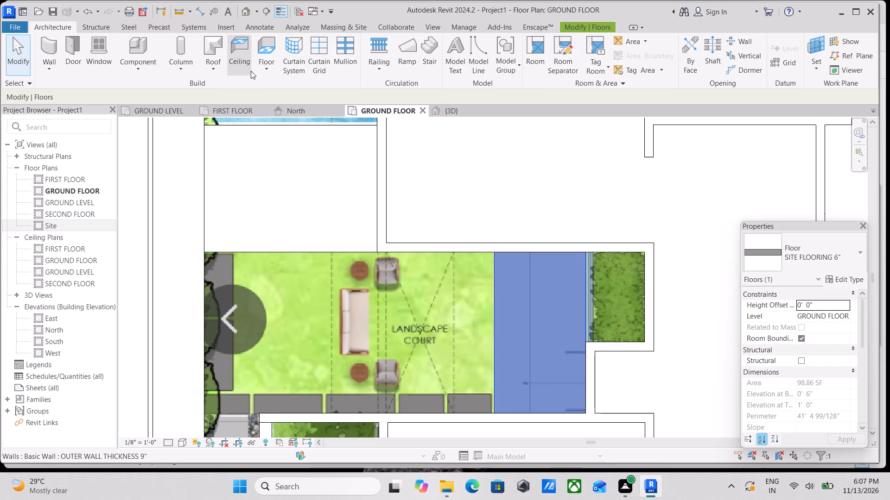
{"action": "left_click", "coordinate": [266, 73]}
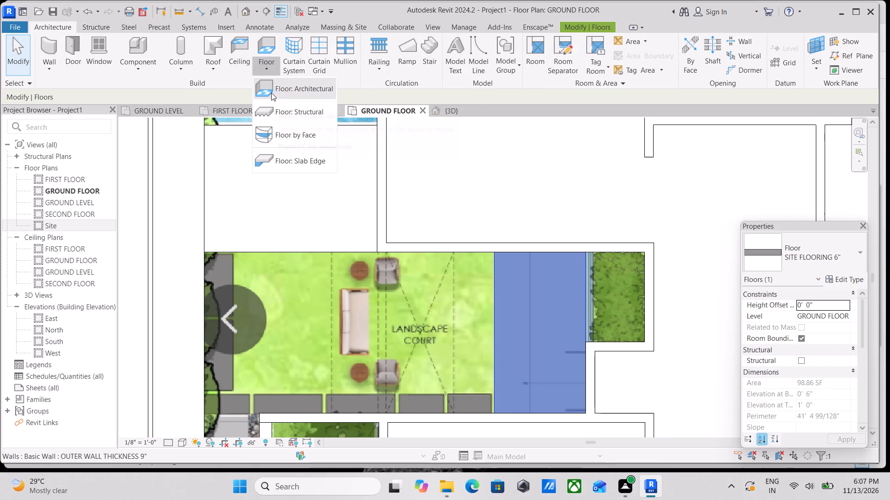
{"action": "left_click", "coordinate": [275, 85]}
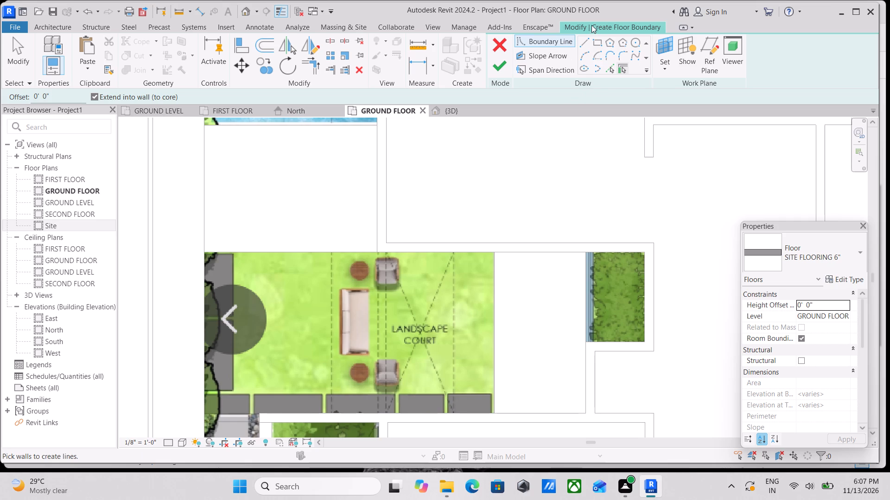
{"action": "left_click", "coordinate": [579, 44]}
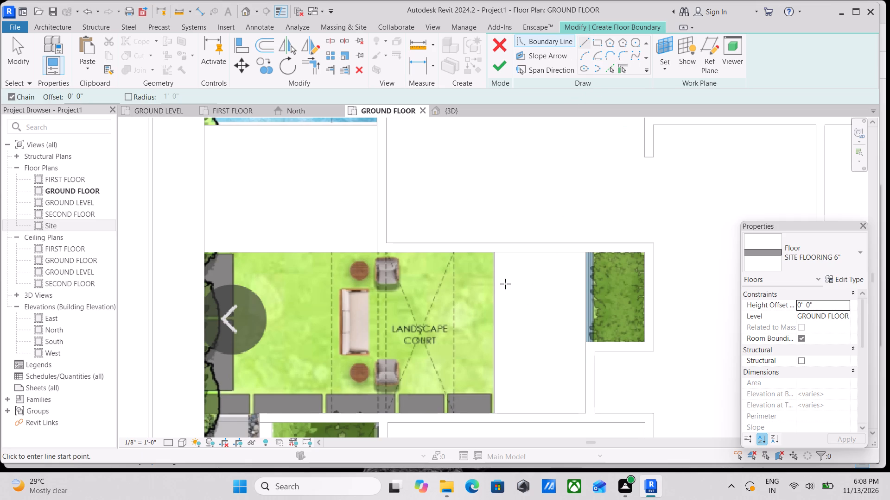
{"action": "left_click", "coordinate": [499, 253]}
{"action": "middle_click_drag", "start_coordinate": [456, 346], "coordinate": [475, 261]}
{"action": "scroll", "coordinate": [464, 284], "scroll_direction": "down", "scroll_amount": 1}
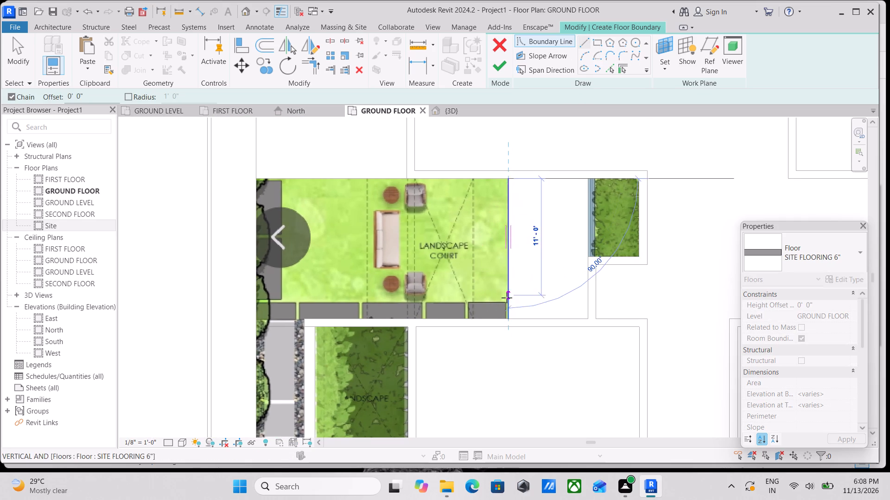
{"action": "scroll", "coordinate": [514, 316], "scroll_direction": "up", "scroll_amount": 6}
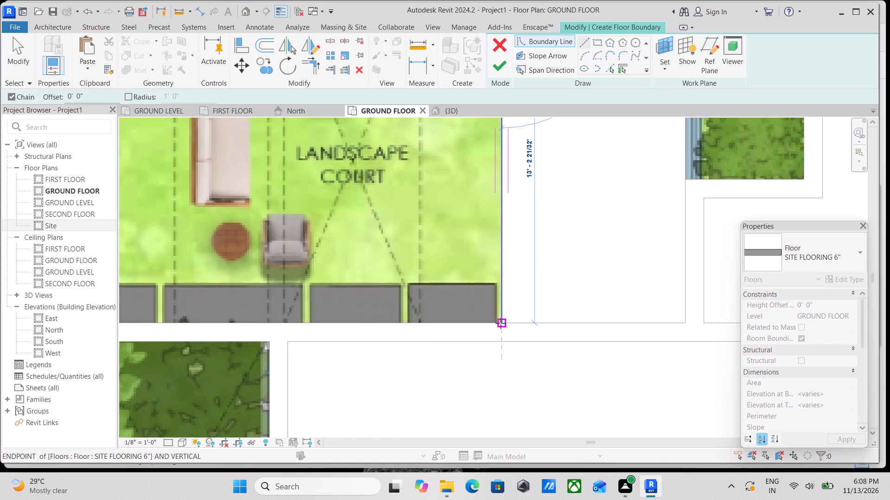
{"action": "left_click", "coordinate": [501, 323]}
{"action": "scroll", "coordinate": [497, 324], "scroll_direction": "up", "scroll_amount": 6}
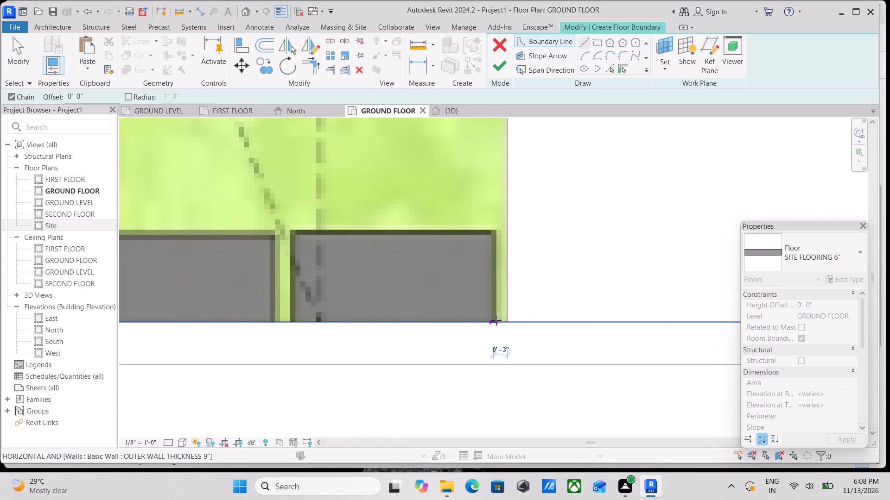
{"action": "left_click", "coordinate": [494, 323]}
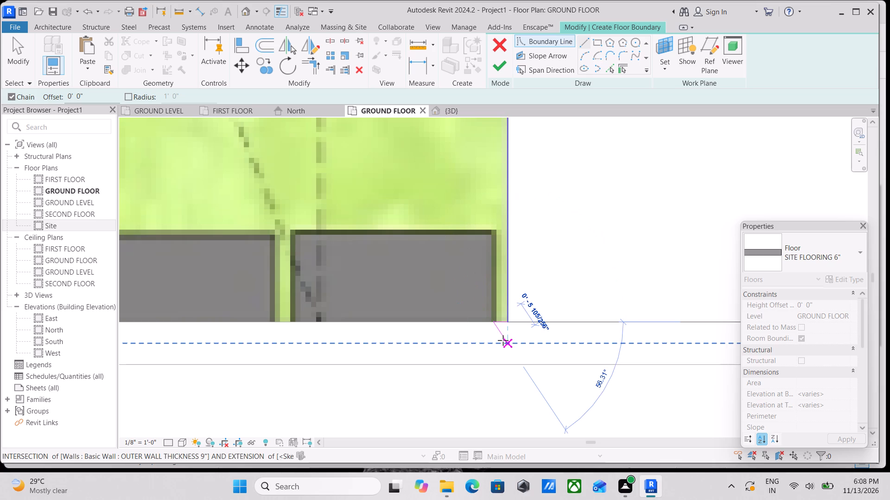
{"action": "key", "text": "Escape"}
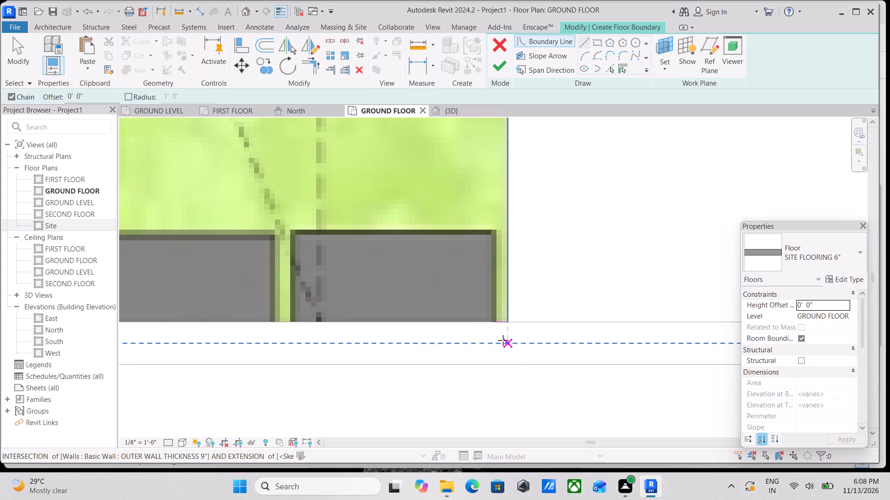
{"action": "scroll", "coordinate": [501, 320], "scroll_direction": "up", "scroll_amount": 8}
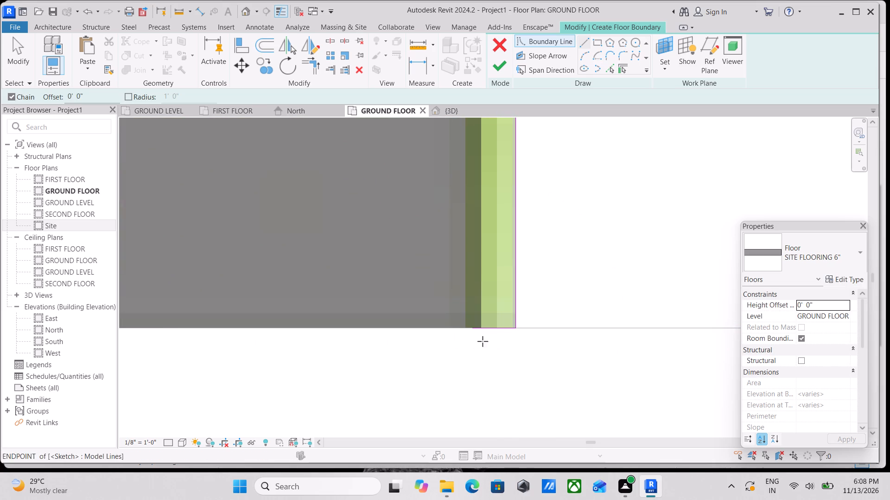
{"action": "key", "text": "grave"}
{"action": "key", "text": "Escape"}
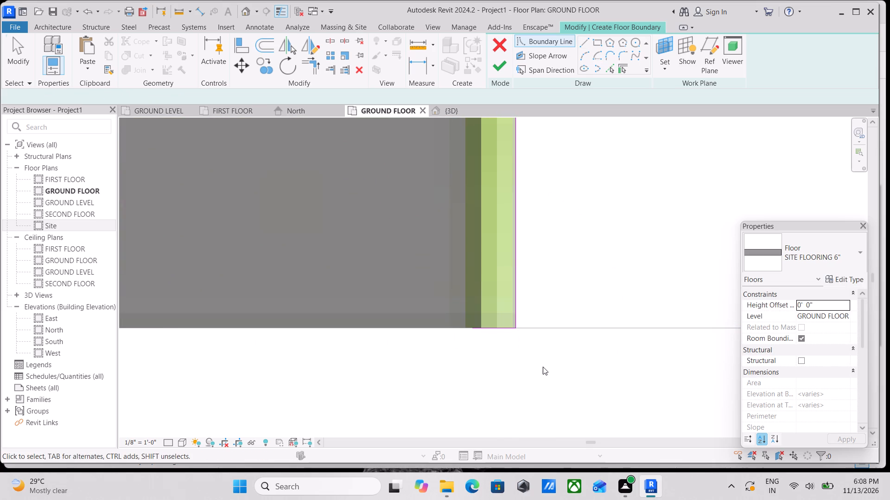
{"action": "key", "text": "Escape"}
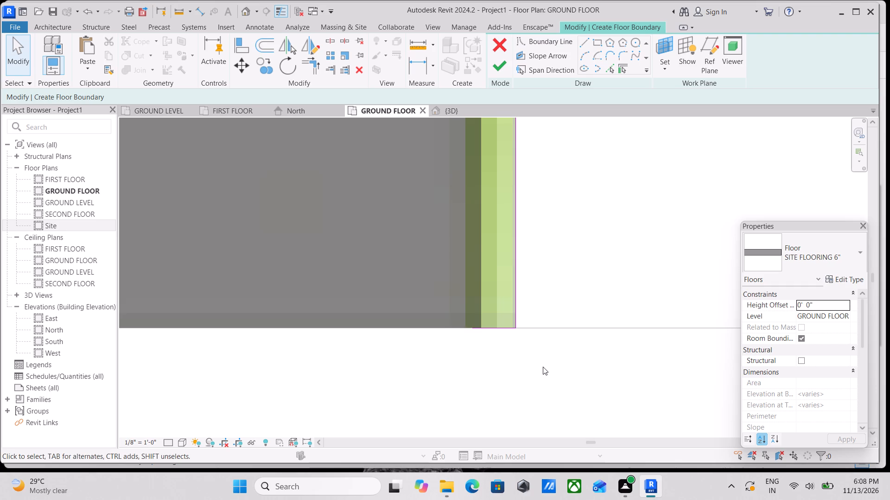
Shorten the short boundary line along the wall to about 2 3/8", ending at the edge of the last grey paver.
{"action": "scroll", "coordinate": [485, 311], "scroll_direction": "up", "scroll_amount": 2}
{"action": "left_click", "coordinate": [488, 334]}
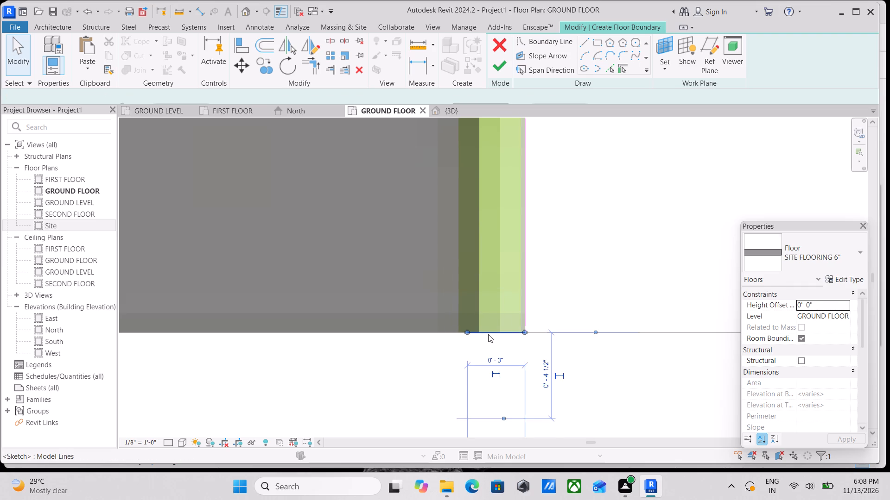
{"action": "scroll", "coordinate": [488, 334], "scroll_direction": "up", "scroll_amount": 7}
{"action": "left_click_drag", "start_coordinate": [450, 330], "coordinate": [451, 330]}
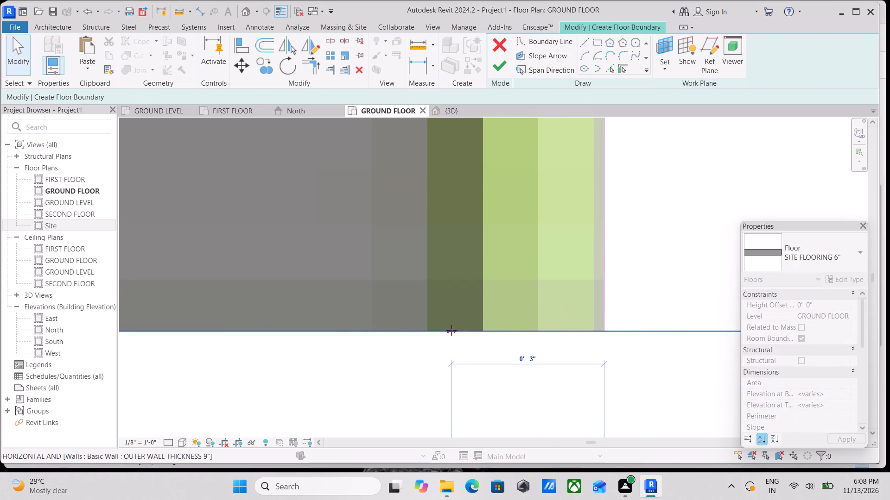
{"action": "left_click_drag", "start_coordinate": [451, 330], "coordinate": [483, 329]}
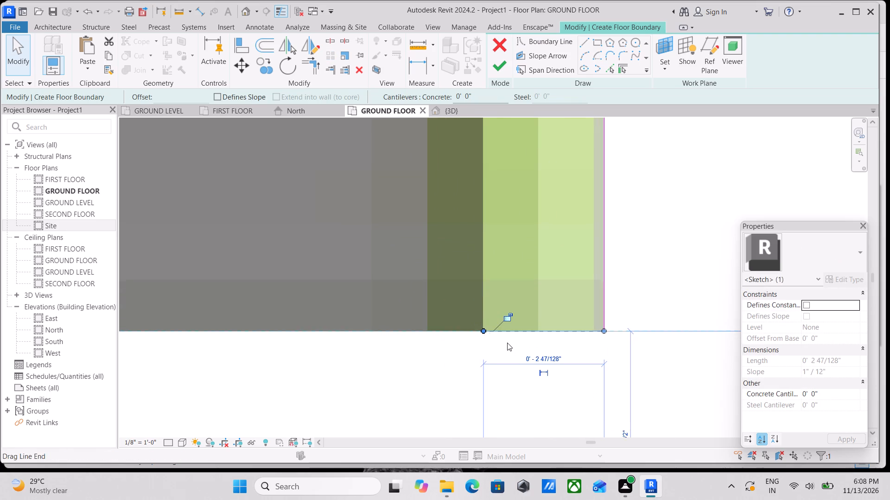
Draw a floor boundary line about 1'-7 1/2" from the short wall line up the side edge of the first grey paver.
{"action": "scroll", "coordinate": [507, 343], "scroll_direction": "down", "scroll_amount": 3}
{"action": "middle_click_drag", "start_coordinate": [507, 343], "coordinate": [508, 390]}
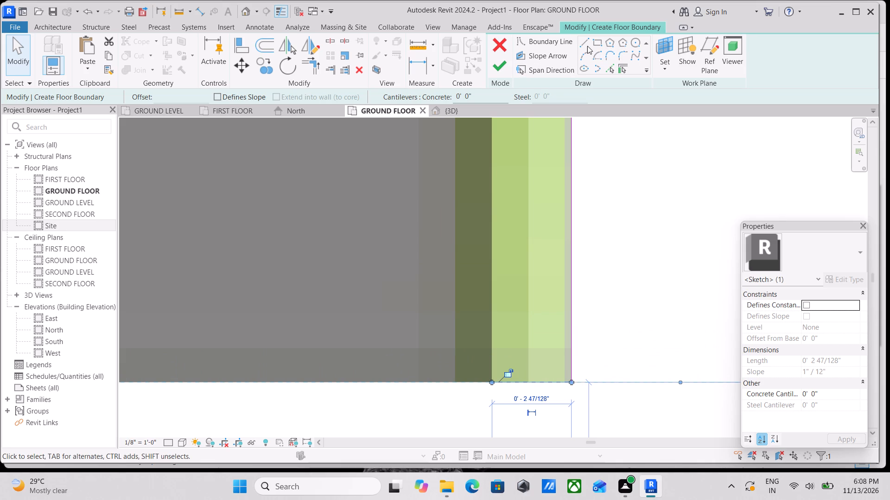
{"action": "left_click", "coordinate": [580, 46]}
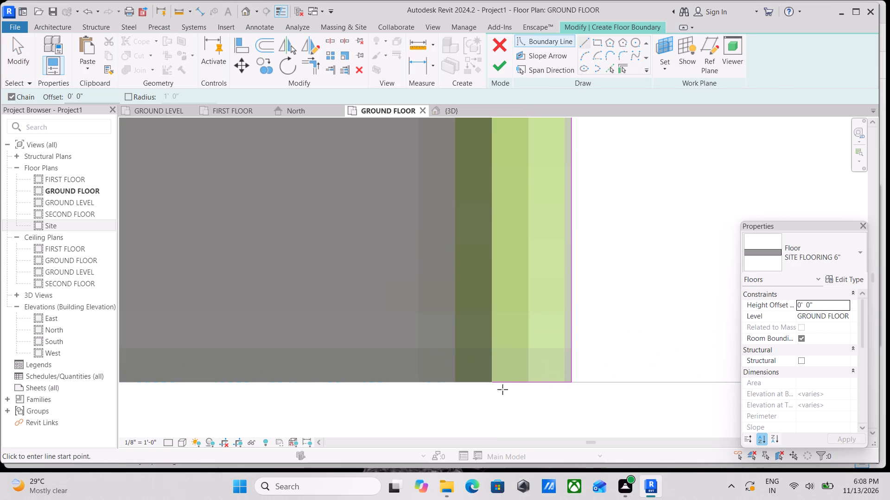
{"action": "left_click_drag", "start_coordinate": [490, 383], "coordinate": [490, 379]}
{"action": "scroll", "coordinate": [482, 204], "scroll_direction": "down", "scroll_amount": 1}
{"action": "middle_click_drag", "start_coordinate": [483, 206], "coordinate": [515, 398]}
{"action": "scroll", "coordinate": [536, 246], "scroll_direction": "down", "scroll_amount": 4}
{"action": "middle_click_drag", "start_coordinate": [536, 246], "coordinate": [578, 431]}
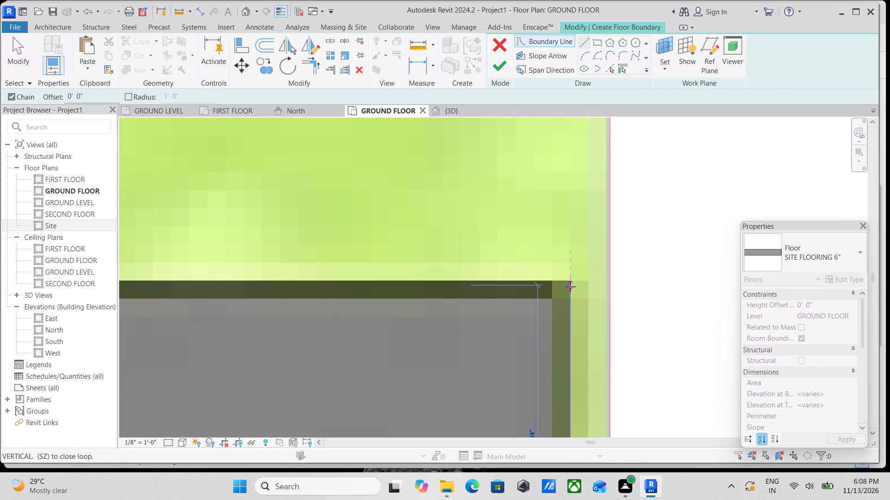
{"action": "scroll", "coordinate": [570, 287], "scroll_direction": "down", "scroll_amount": 7}
{"action": "scroll", "coordinate": [570, 287], "scroll_direction": "up", "scroll_amount": 4}
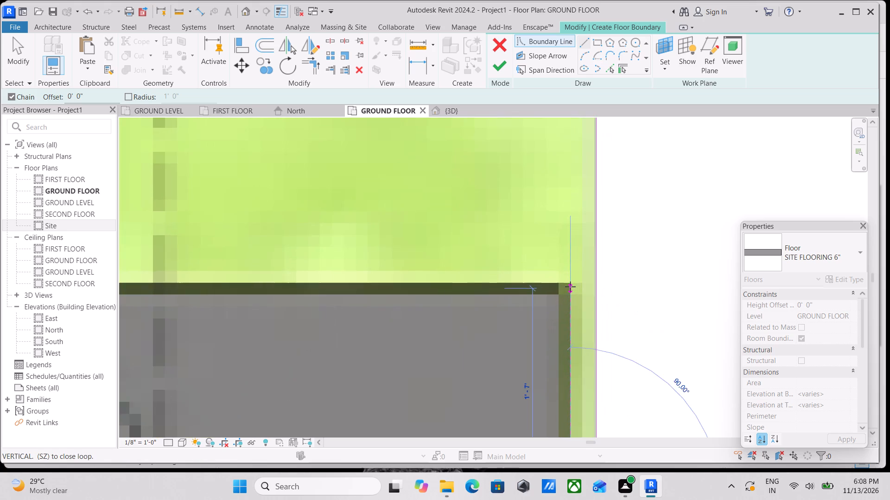
{"action": "scroll", "coordinate": [570, 287], "scroll_direction": "up", "scroll_amount": 3}
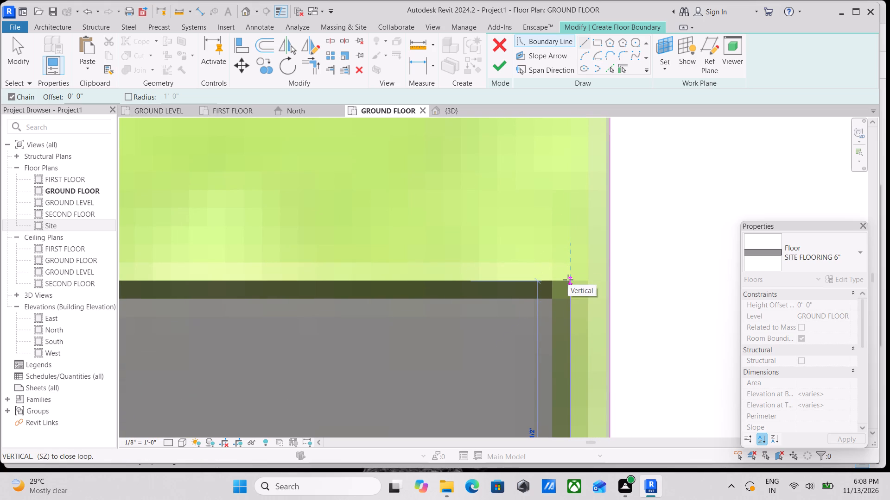
{"action": "left_click", "coordinate": [568, 280]}
Continue the boundary about 3'-7 3/4" along the first paver's lawn-side edge to its far corner.
{"action": "middle_click_drag", "start_coordinate": [505, 280], "coordinate": [640, 265]}
{"action": "middle_click_drag", "start_coordinate": [347, 264], "coordinate": [525, 258]}
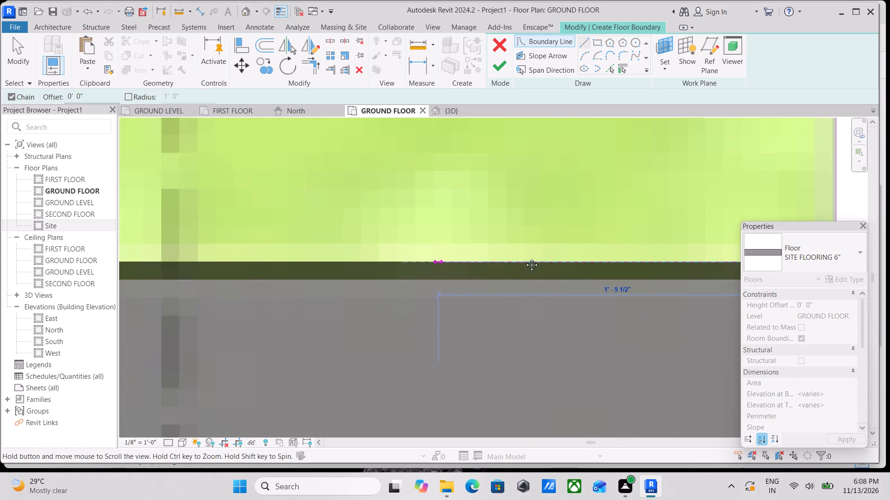
{"action": "middle_click_drag", "start_coordinate": [525, 258], "coordinate": [569, 255]}
{"action": "middle_click_drag", "start_coordinate": [380, 238], "coordinate": [534, 228]}
{"action": "scroll", "coordinate": [391, 216], "scroll_direction": "down", "scroll_amount": 2}
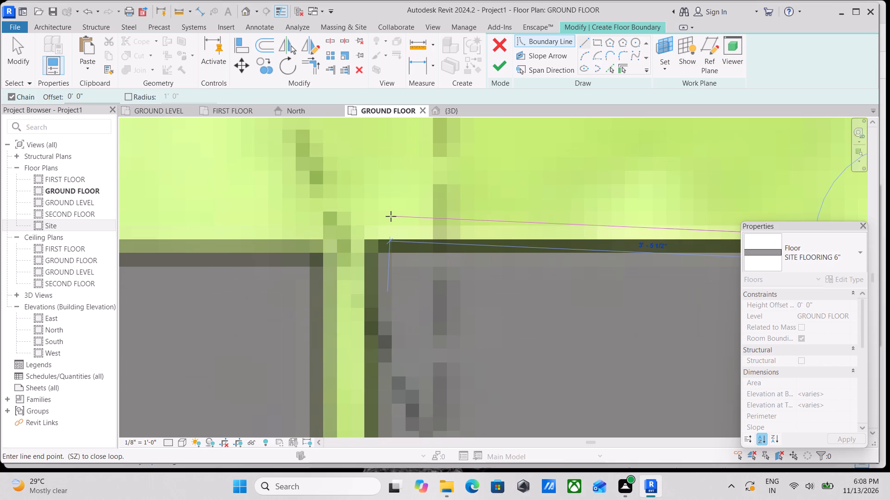
{"action": "middle_click_drag", "start_coordinate": [391, 216], "coordinate": [200, 243]}
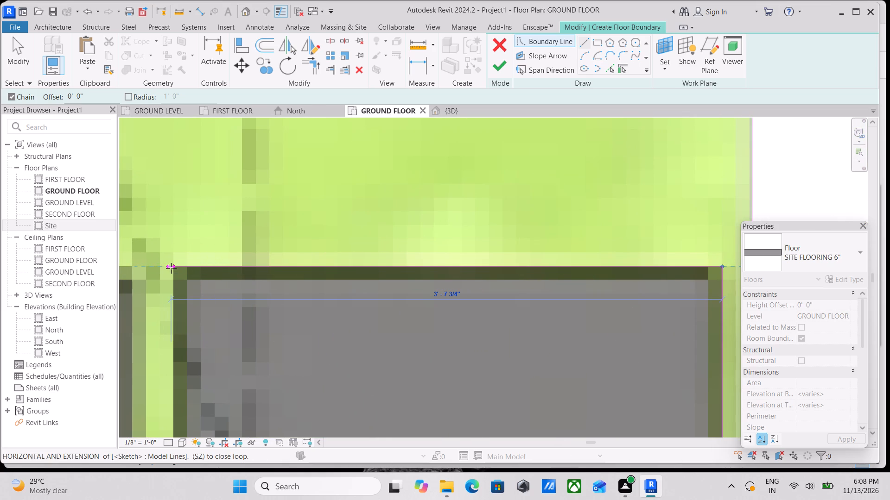
{"action": "scroll", "coordinate": [171, 268], "scroll_direction": "up", "scroll_amount": 9}
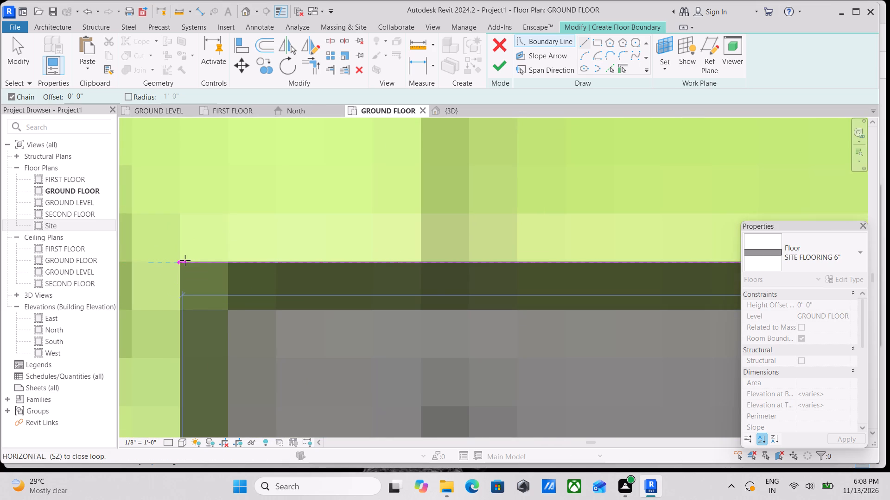
{"action": "left_click", "coordinate": [178, 261]}
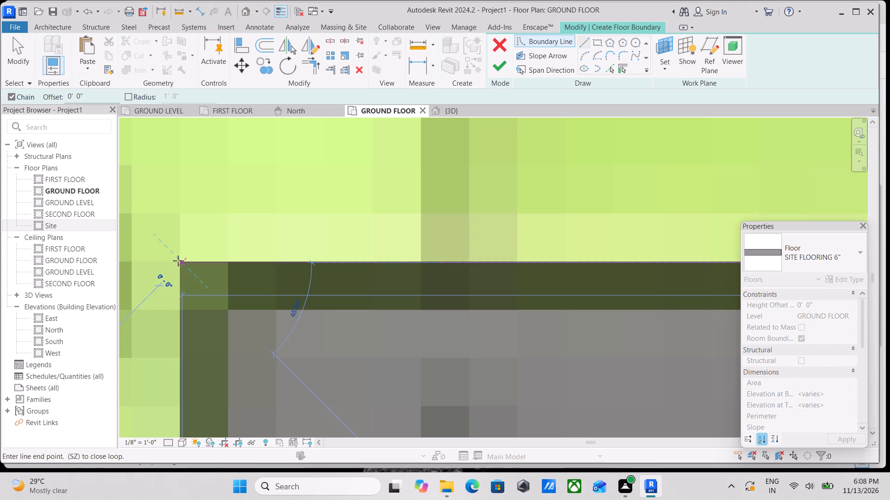
Trace the gap between the first and second pavers: down to the wall, about 3" along it, and back up the second paver's side.
{"action": "scroll", "coordinate": [193, 362], "scroll_direction": "down", "scroll_amount": 1}
{"action": "middle_click_drag", "start_coordinate": [192, 362], "coordinate": [324, 196]}
{"action": "scroll", "coordinate": [317, 304], "scroll_direction": "down", "scroll_amount": 10}
{"action": "middle_click_drag", "start_coordinate": [316, 306], "coordinate": [343, 231]}
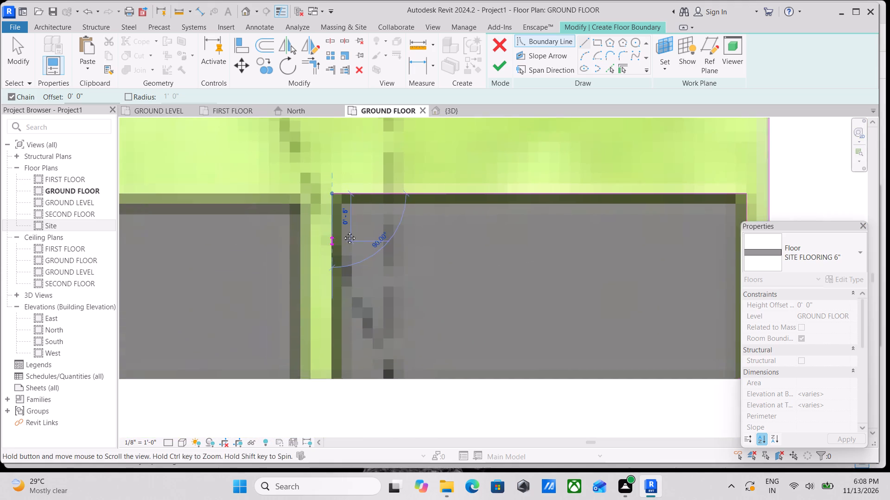
{"action": "middle_click_drag", "start_coordinate": [343, 231], "coordinate": [358, 213]}
{"action": "scroll", "coordinate": [361, 210], "scroll_direction": "down", "scroll_amount": 1}
{"action": "left_click", "coordinate": [361, 332]}
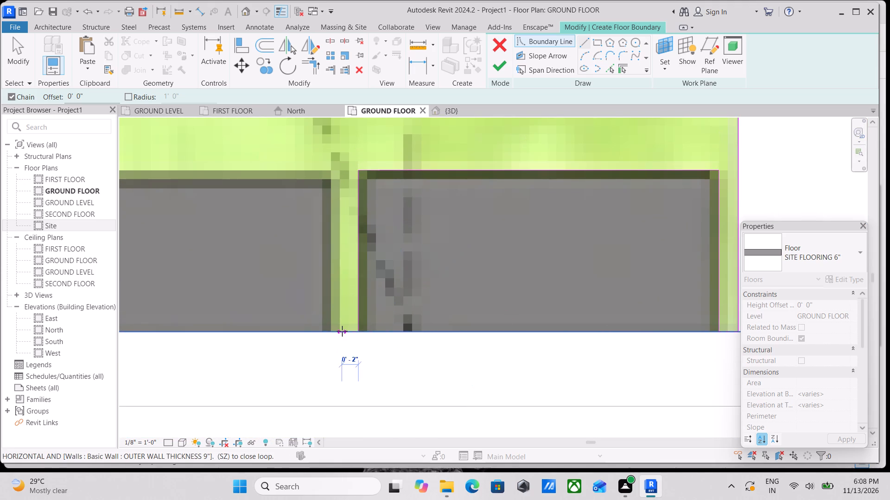
{"action": "left_click", "coordinate": [333, 331]}
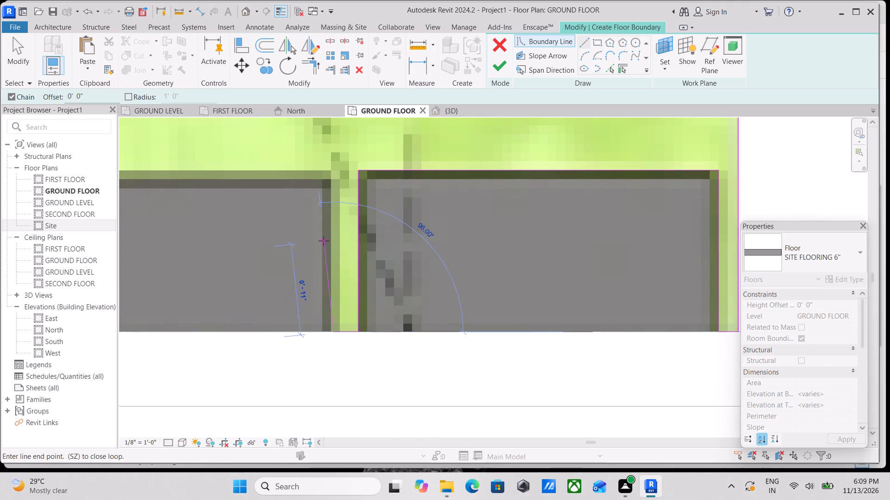
{"action": "middle_click_drag", "start_coordinate": [324, 241], "coordinate": [356, 329]}
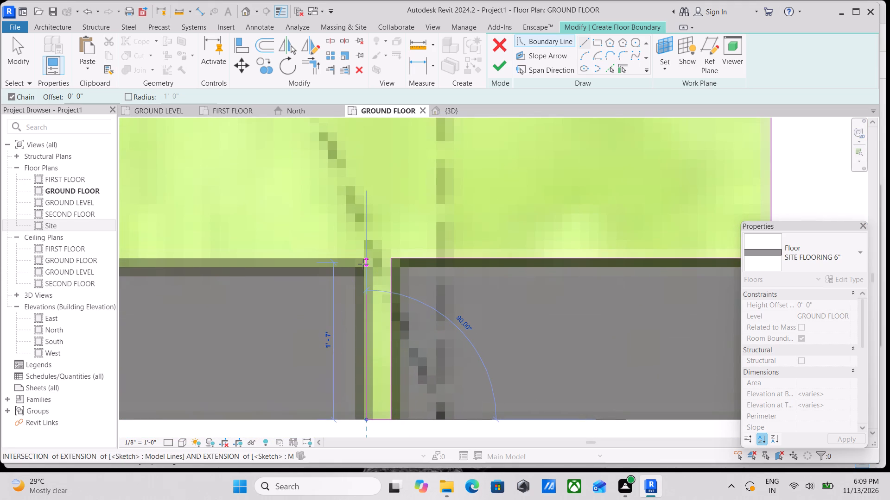
{"action": "left_click", "coordinate": [363, 261]}
Continue the boundary about 3'-9" along the second paver's lawn-side edge and around the 3" gap to the third paver's corner.
{"action": "middle_click_drag", "start_coordinate": [240, 267], "coordinate": [496, 262]}
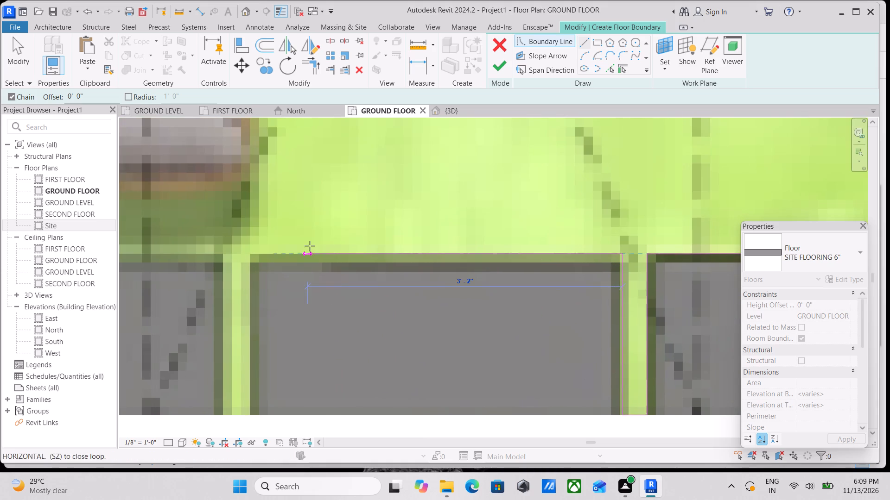
{"action": "middle_click_drag", "start_coordinate": [310, 246], "coordinate": [470, 249]}
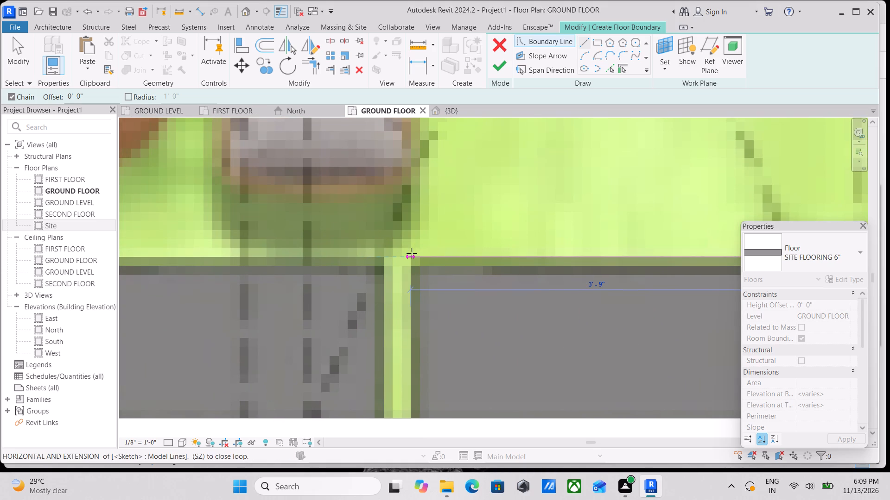
{"action": "left_click", "coordinate": [412, 253]}
{"action": "middle_click_drag", "start_coordinate": [412, 326], "coordinate": [403, 260]}
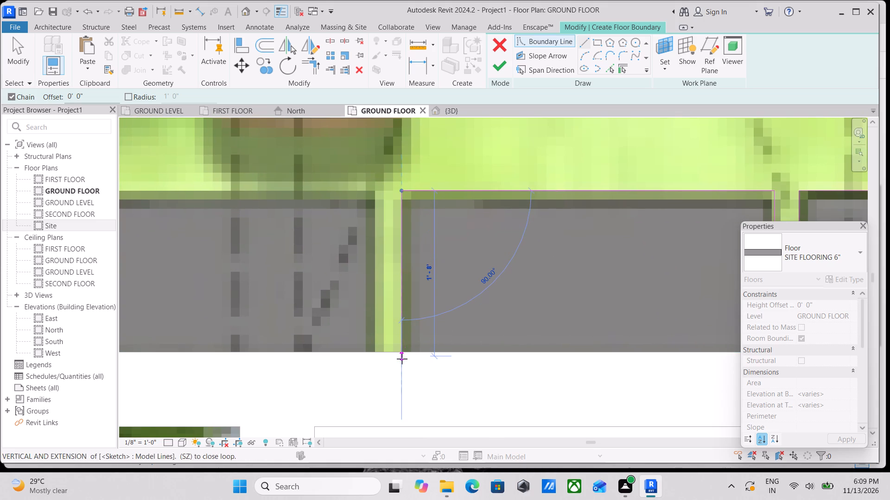
{"action": "left_click", "coordinate": [403, 350]}
{"action": "left_click", "coordinate": [375, 351]}
{"action": "middle_click_drag", "start_coordinate": [373, 225], "coordinate": [384, 281]}
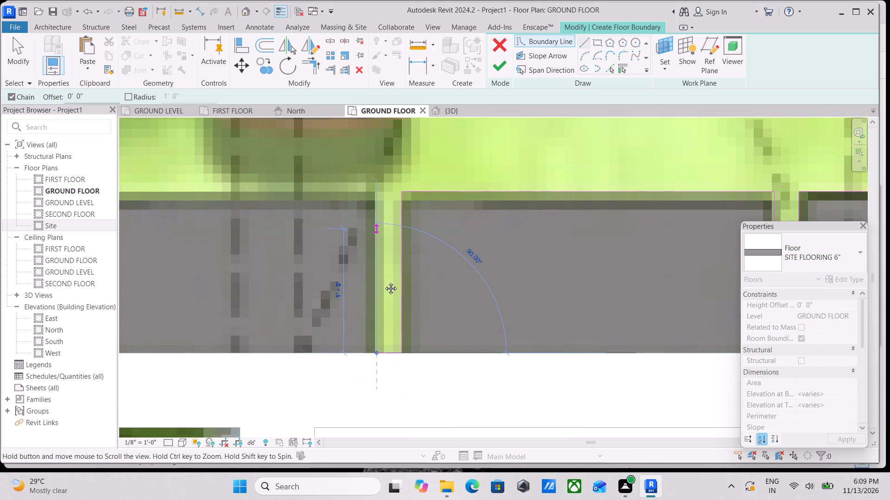
{"action": "middle_click_drag", "start_coordinate": [384, 281], "coordinate": [405, 355]}
{"action": "left_click", "coordinate": [406, 319]}
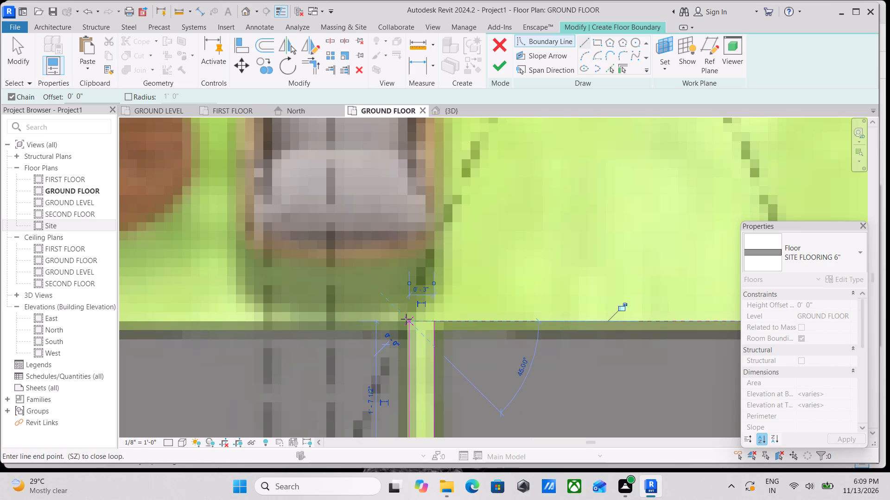
Draw a boundary line about 5'-9" along the third paver's lawn-side edge and end the line chain.
{"action": "middle_click_drag", "start_coordinate": [297, 316], "coordinate": [441, 286]}
{"action": "middle_click_drag", "start_coordinate": [280, 275], "coordinate": [502, 269]}
{"action": "middle_click_drag", "start_coordinate": [287, 271], "coordinate": [442, 267]}
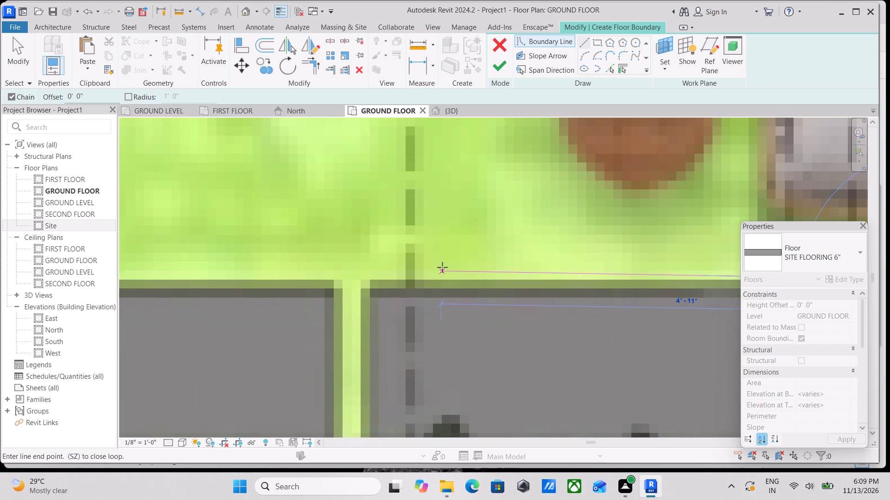
{"action": "left_click", "coordinate": [361, 277]}
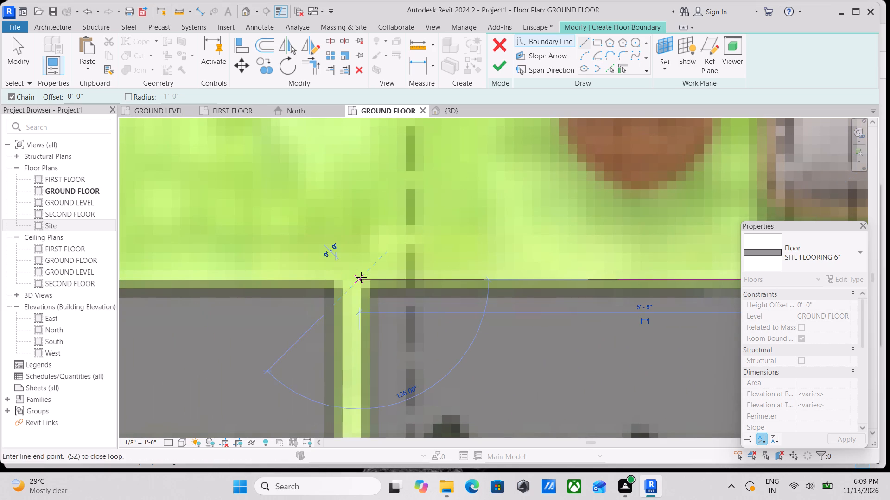
{"action": "middle_click_drag", "start_coordinate": [369, 352], "coordinate": [372, 225]}
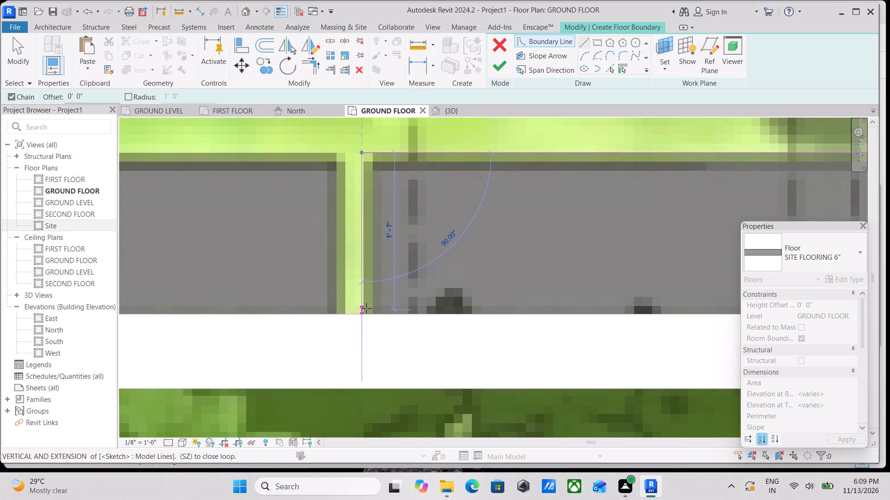
{"action": "middle_click_drag", "start_coordinate": [375, 274], "coordinate": [371, 326]}
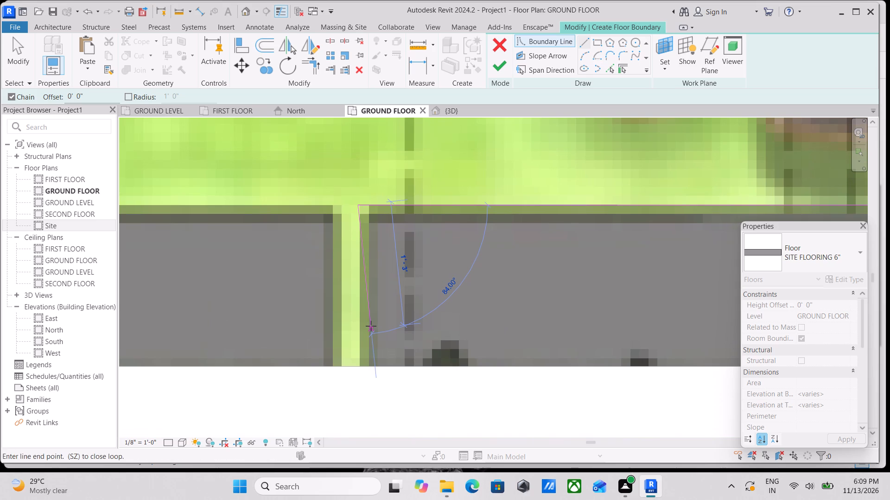
{"action": "key", "text": "Escape"}
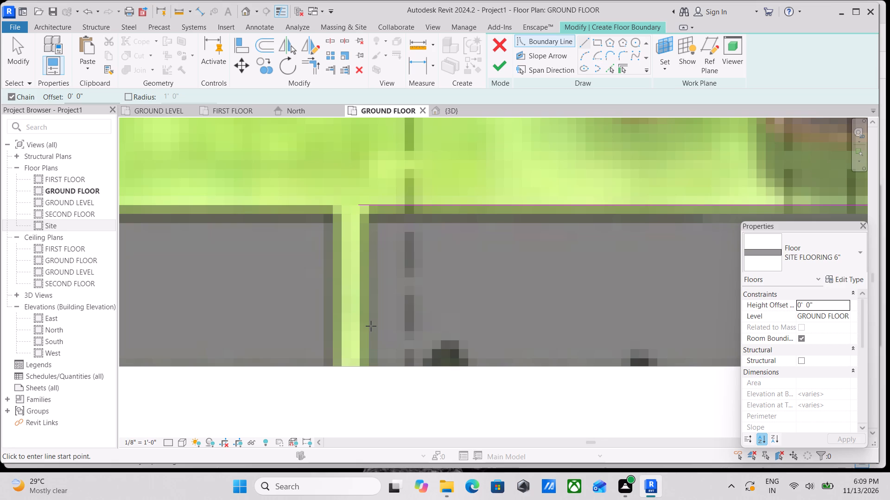
{"action": "scroll", "coordinate": [378, 312], "scroll_direction": "up", "scroll_amount": 2}
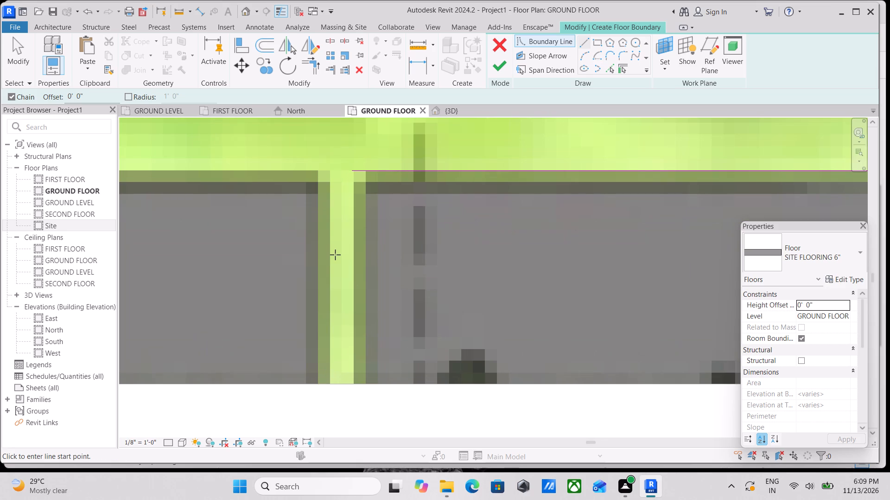
{"action": "key", "text": "Escape"}
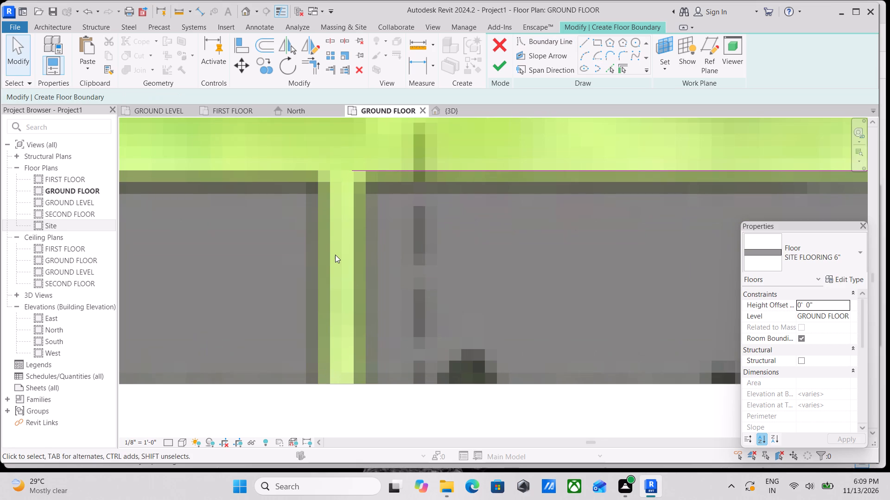
Shorten the third paver's lawn-side boundary line to about 5'-8 3/4" so it ends at the paver's corner.
{"action": "scroll", "coordinate": [357, 177], "scroll_direction": "up", "scroll_amount": 5}
{"action": "left_click", "coordinate": [356, 163]}
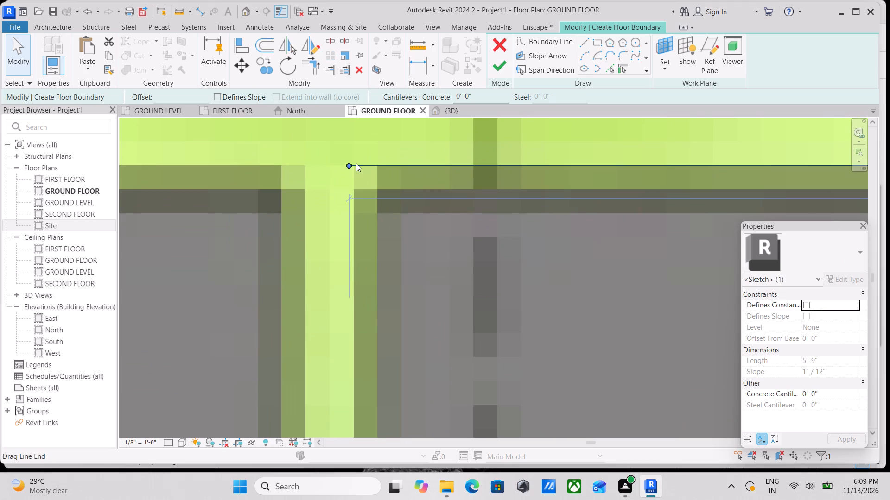
{"action": "scroll", "coordinate": [329, 163], "scroll_direction": "up", "scroll_amount": 5}
{"action": "left_click_drag", "start_coordinate": [364, 168], "coordinate": [375, 169]}
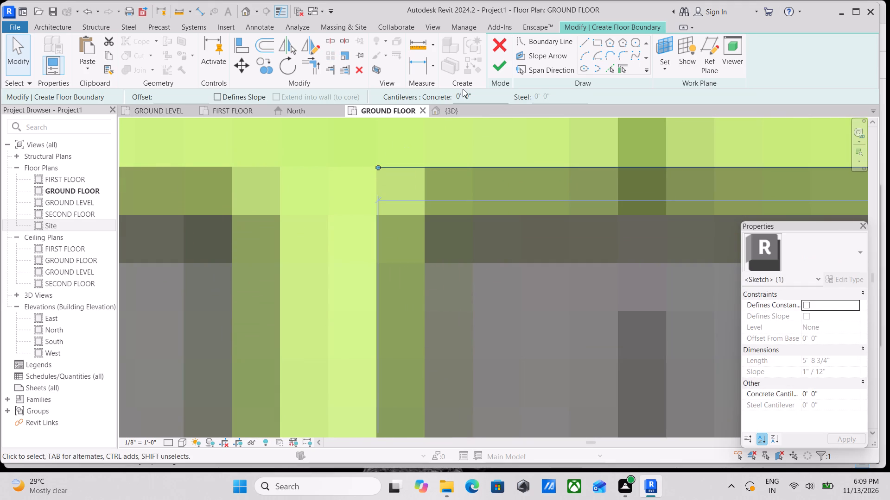
Trace the gap after the third paver: down to the wall, about 3 1/4" along it, and about 1'-7 1/2" back up.
{"action": "left_click", "coordinate": [589, 40]}
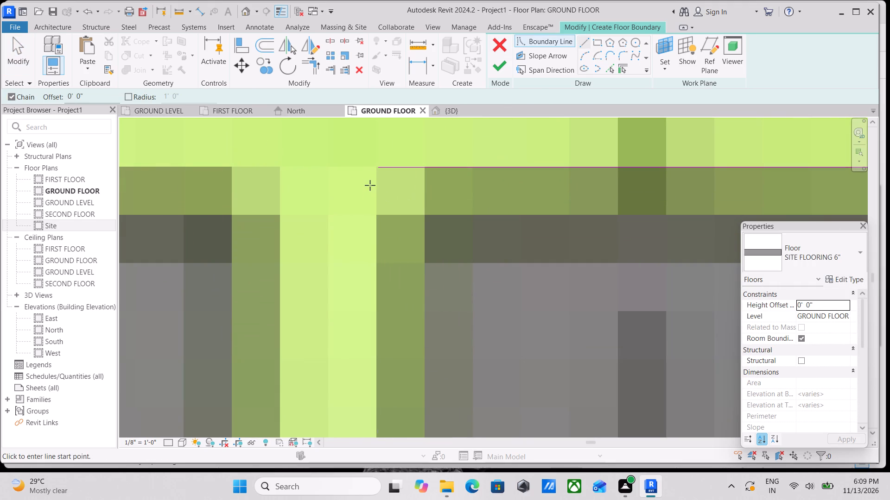
{"action": "left_click", "coordinate": [381, 163]}
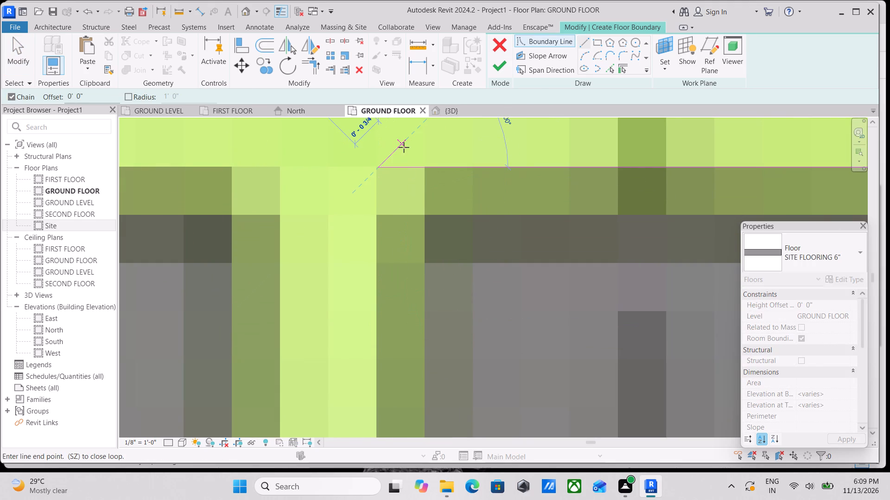
{"action": "scroll", "coordinate": [374, 236], "scroll_direction": "down", "scroll_amount": 3}
{"action": "middle_click_drag", "start_coordinate": [374, 236], "coordinate": [403, 88]}
{"action": "scroll", "coordinate": [350, 344], "scroll_direction": "down", "scroll_amount": 2}
{"action": "middle_click_drag", "start_coordinate": [350, 344], "coordinate": [388, 175]}
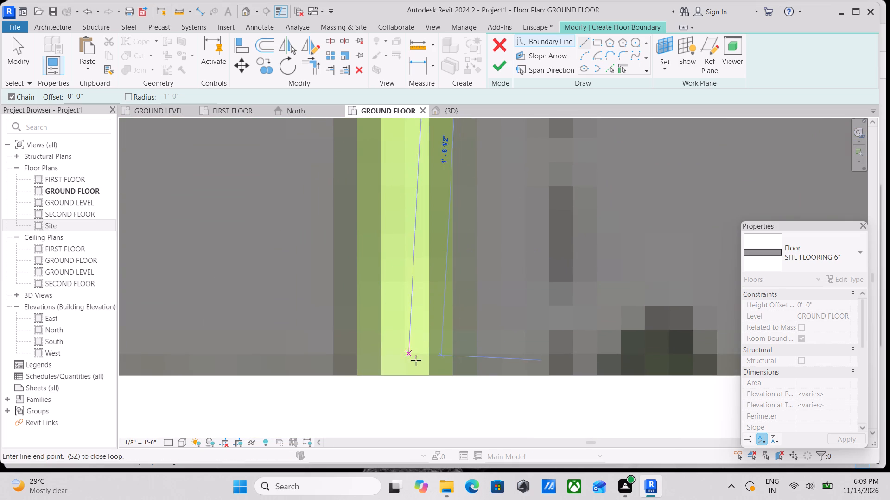
{"action": "left_click", "coordinate": [430, 373]}
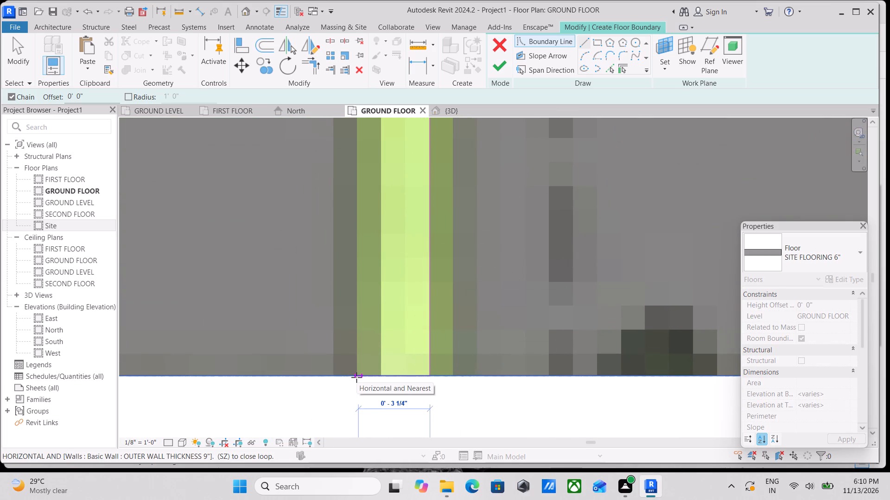
{"action": "left_click", "coordinate": [356, 377]}
{"action": "middle_click_drag", "start_coordinate": [362, 294], "coordinate": [419, 439]}
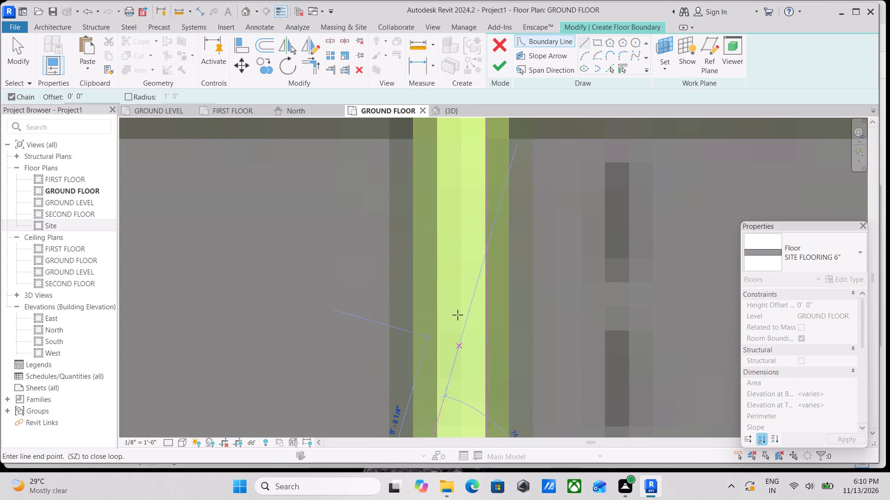
{"action": "scroll", "coordinate": [456, 305], "scroll_direction": "down", "scroll_amount": 2}
{"action": "middle_click_drag", "start_coordinate": [456, 305], "coordinate": [441, 410]}
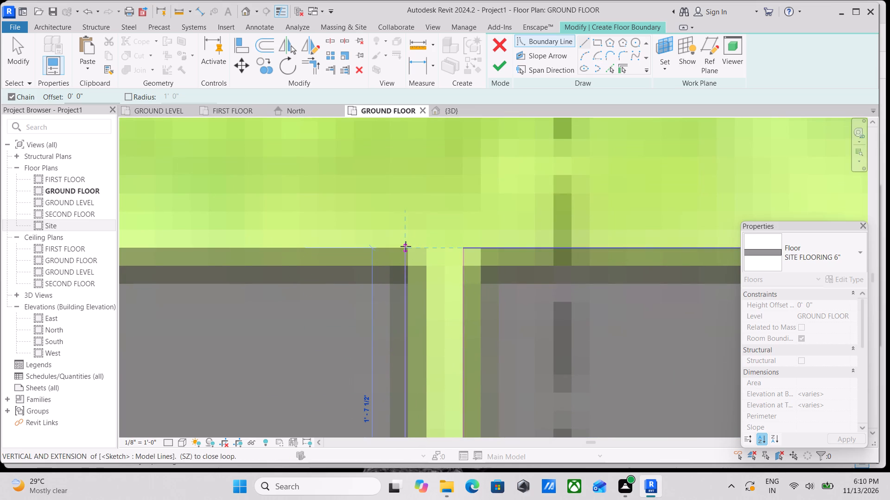
{"action": "left_click", "coordinate": [406, 246]}
Draw the boundary about 5'-8" along the fourth paver's lawn-side edge to the paver's corner.
{"action": "middle_click_drag", "start_coordinate": [295, 248], "coordinate": [731, 286]}
{"action": "middle_click_drag", "start_coordinate": [335, 273], "coordinate": [624, 269]}
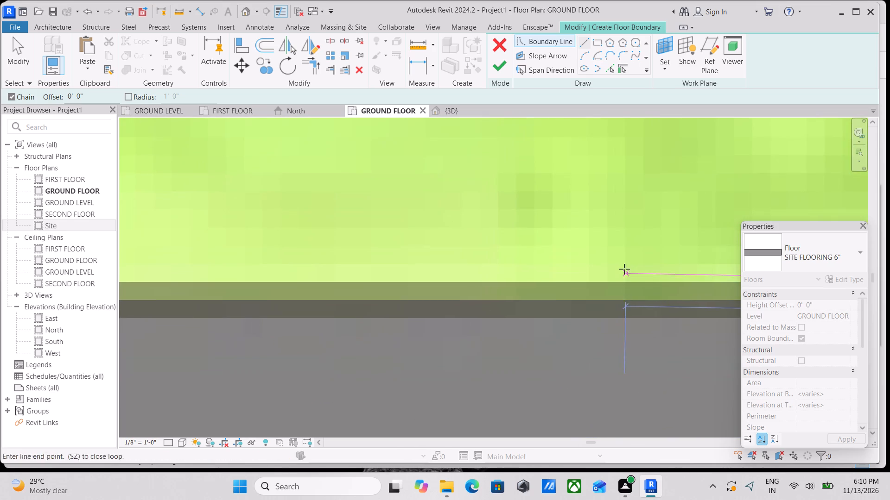
{"action": "scroll", "coordinate": [294, 290], "scroll_direction": "down", "scroll_amount": 3}
{"action": "middle_click_drag", "start_coordinate": [294, 290], "coordinate": [407, 297]}
{"action": "scroll", "coordinate": [256, 300], "scroll_direction": "down", "scroll_amount": 2}
{"action": "middle_click_drag", "start_coordinate": [256, 300], "coordinate": [348, 298]}
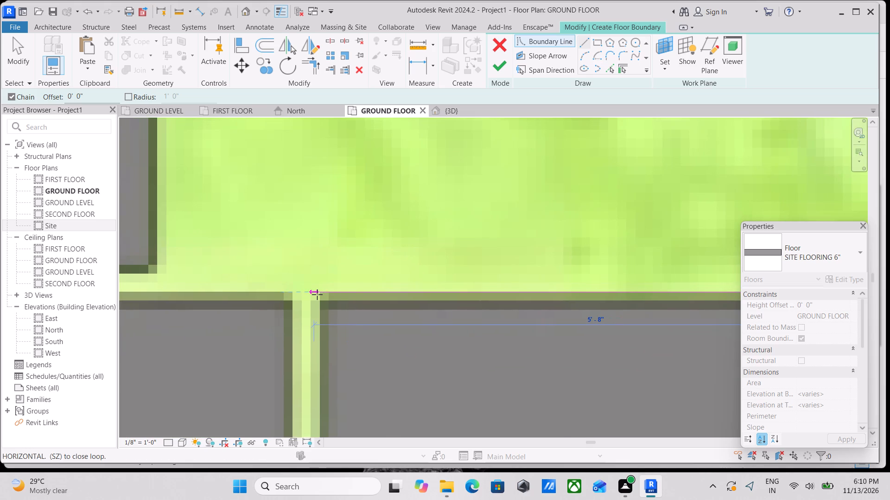
{"action": "scroll", "coordinate": [316, 294], "scroll_direction": "up", "scroll_amount": 4}
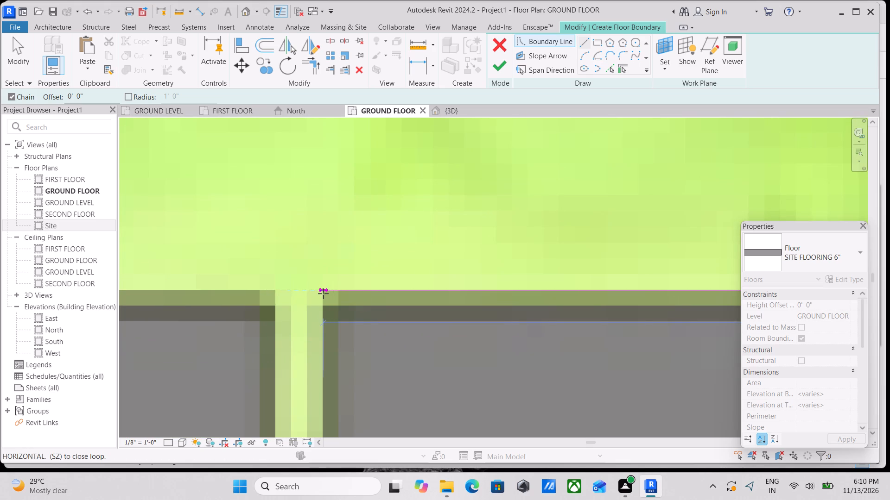
{"action": "left_click", "coordinate": [322, 294]}
Trace the gap after the fourth paver: down to the wall, across the gap, and back up to the fifth paver's corner.
{"action": "middle_click_drag", "start_coordinate": [328, 314], "coordinate": [328, 180]}
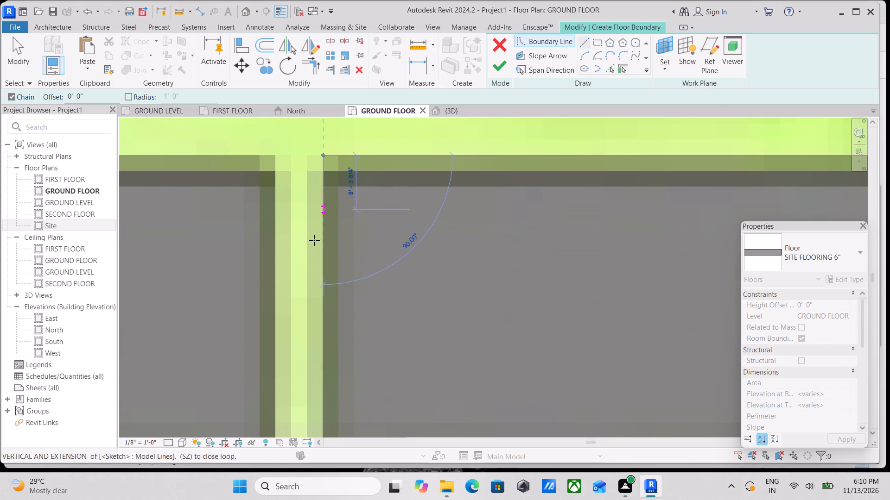
{"action": "scroll", "coordinate": [311, 287], "scroll_direction": "down", "scroll_amount": 2}
{"action": "middle_click_drag", "start_coordinate": [316, 192], "coordinate": [323, 166]}
{"action": "middle_click_drag", "start_coordinate": [330, 268], "coordinate": [359, 129]}
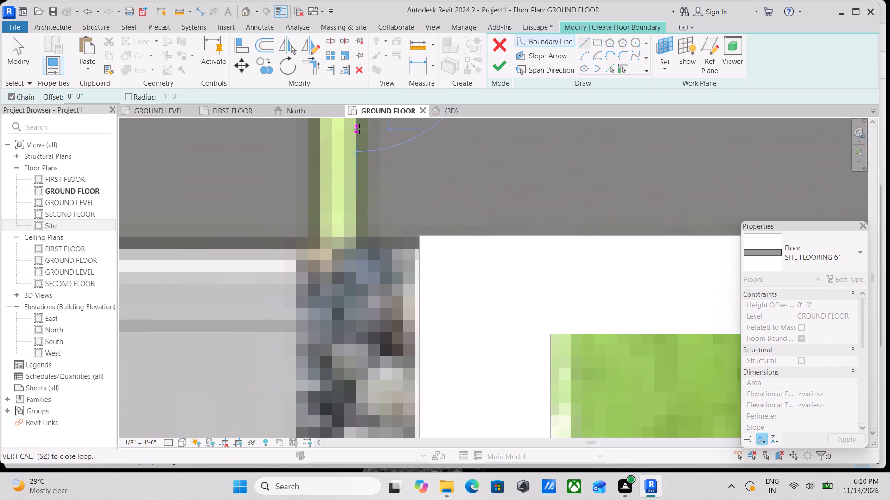
{"action": "scroll", "coordinate": [359, 129], "scroll_direction": "down", "scroll_amount": 7}
{"action": "middle_click_drag", "start_coordinate": [359, 129], "coordinate": [426, 309]}
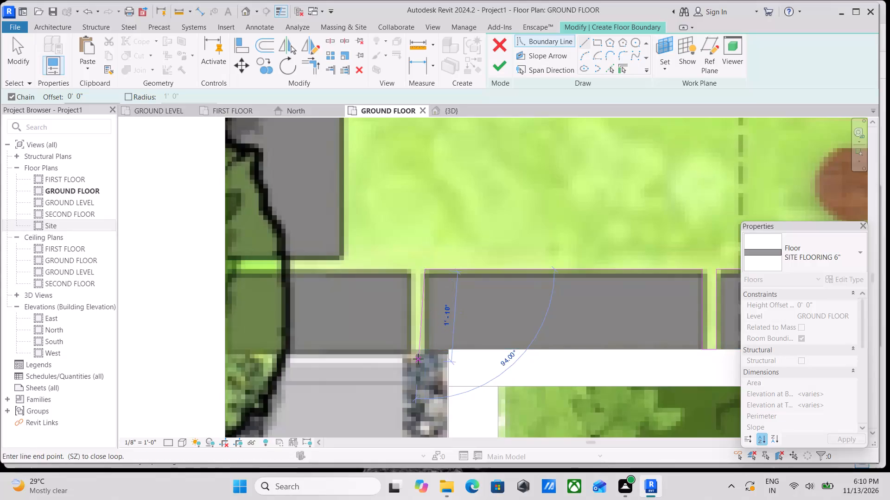
{"action": "left_click", "coordinate": [422, 355]}
{"action": "left_click", "coordinate": [410, 355]}
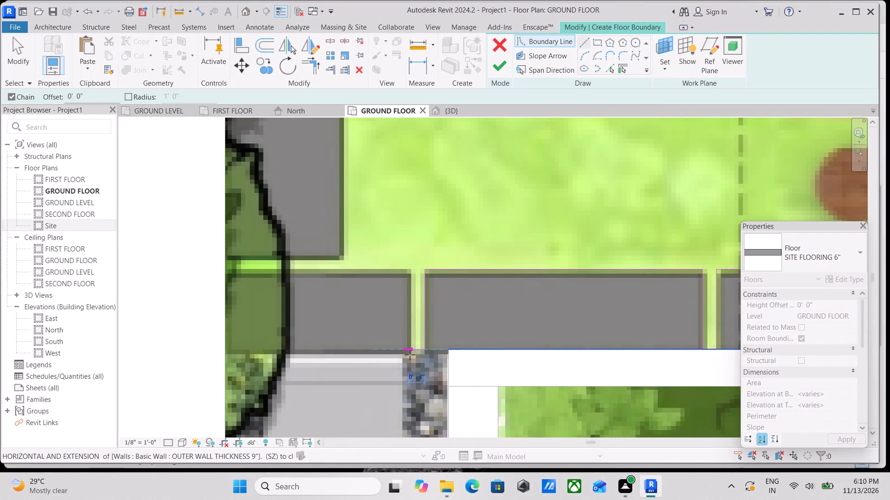
{"action": "left_click", "coordinate": [410, 270]}
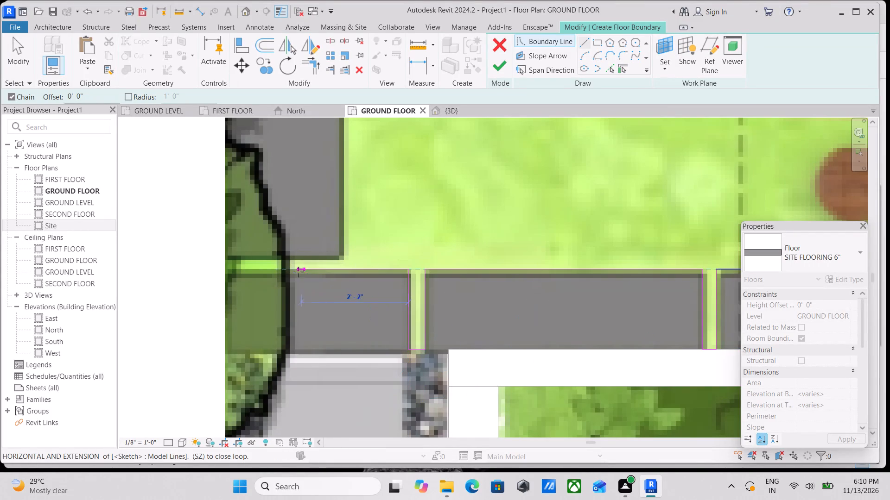
Trace the fifth paver's lawn-side edge to the aggregate floor, then about 3" up and about 2'-4" across to the large upright paver's corner.
{"action": "left_click", "coordinate": [225, 270]}
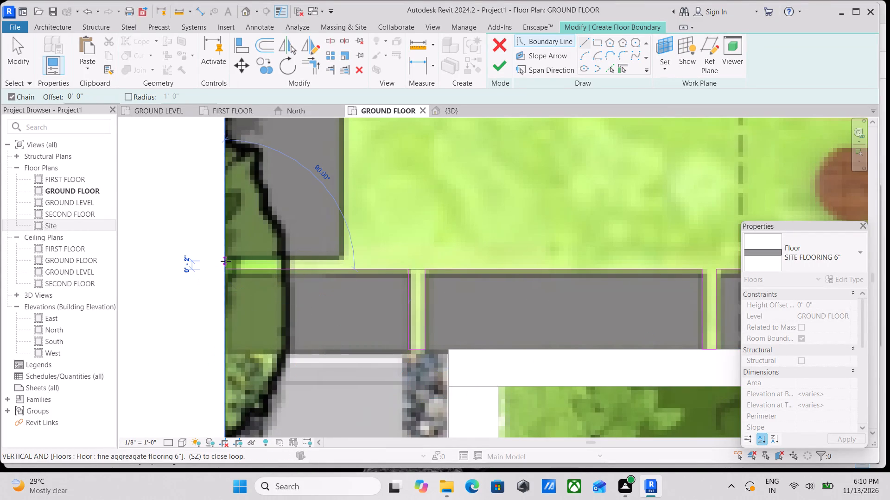
{"action": "left_click", "coordinate": [224, 258]}
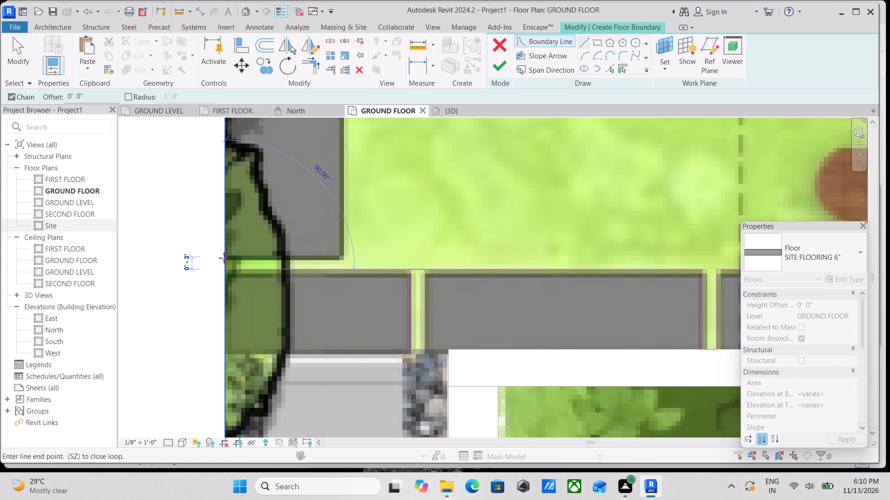
{"action": "left_click", "coordinate": [342, 260]}
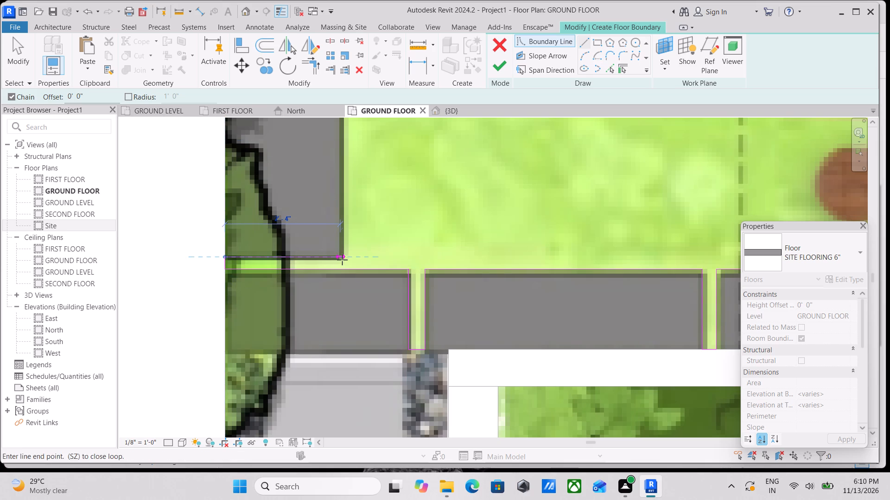
Trace up the large paver's lawn-side edge, about 2'-4" across its upper end, and up about 2" to the landscape court's corner.
{"action": "middle_click_drag", "start_coordinate": [342, 248], "coordinate": [383, 391]}
{"action": "scroll", "coordinate": [378, 250], "scroll_direction": "down", "scroll_amount": 5}
{"action": "middle_click_drag", "start_coordinate": [378, 250], "coordinate": [396, 436]}
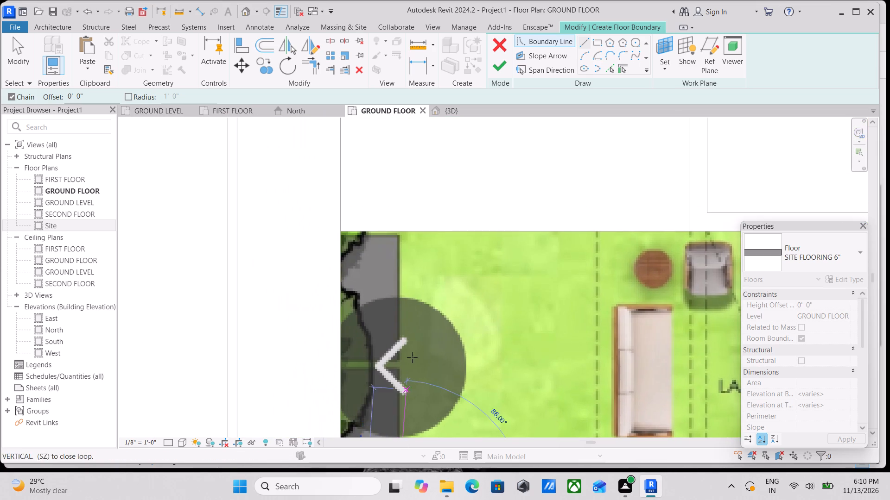
{"action": "scroll", "coordinate": [405, 252], "scroll_direction": "up", "scroll_amount": 7}
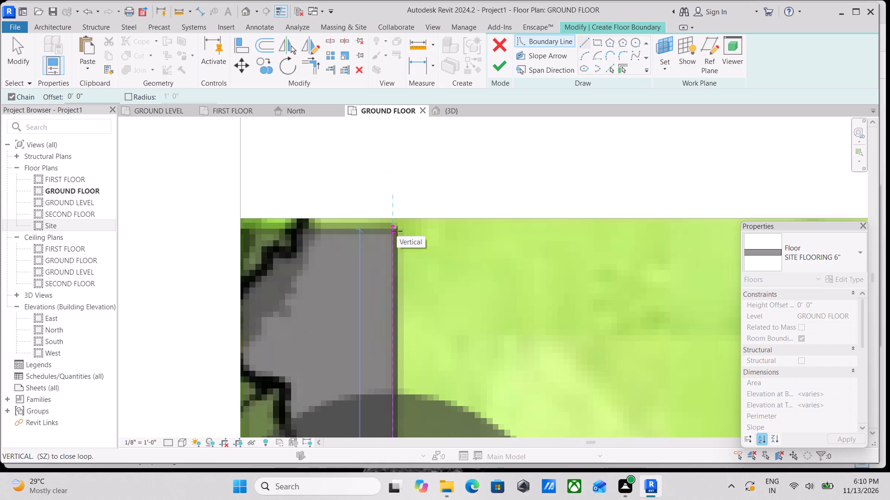
{"action": "left_click", "coordinate": [397, 228]}
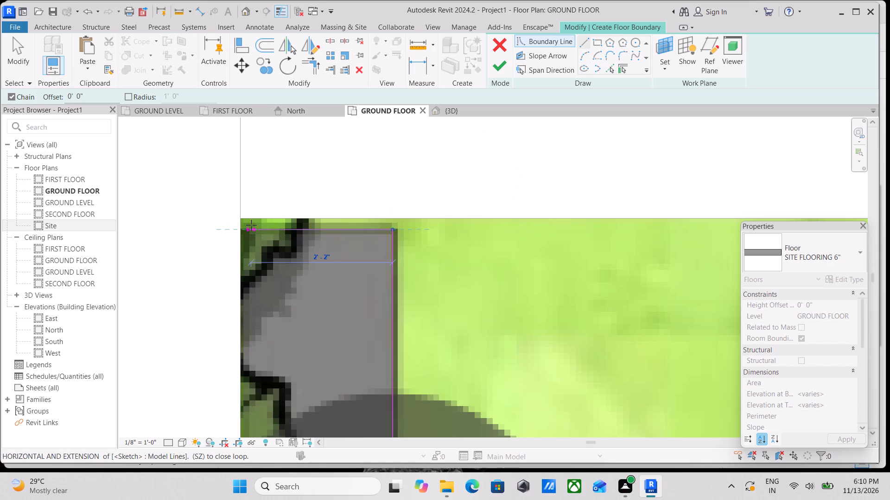
{"action": "left_click", "coordinate": [238, 227]}
{"action": "left_click", "coordinate": [238, 216]}
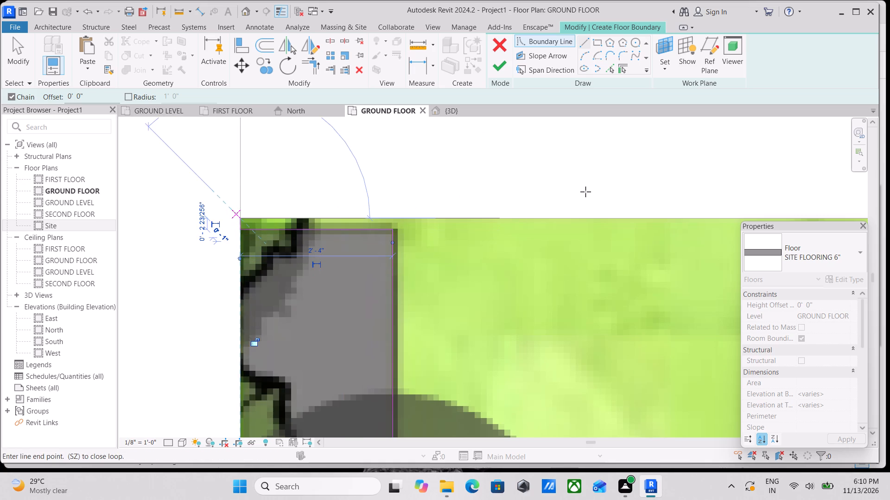
Close the boundary with a line about 23'-9" along the court's upper edge to its opposite corner, and end line drawing.
{"action": "middle_click_drag", "start_coordinate": [585, 192], "coordinate": [362, 232]}
{"action": "scroll", "coordinate": [620, 263], "scroll_direction": "down", "scroll_amount": 1}
{"action": "middle_click_drag", "start_coordinate": [620, 263], "coordinate": [332, 262]}
{"action": "scroll", "coordinate": [332, 262], "scroll_direction": "down", "scroll_amount": 4}
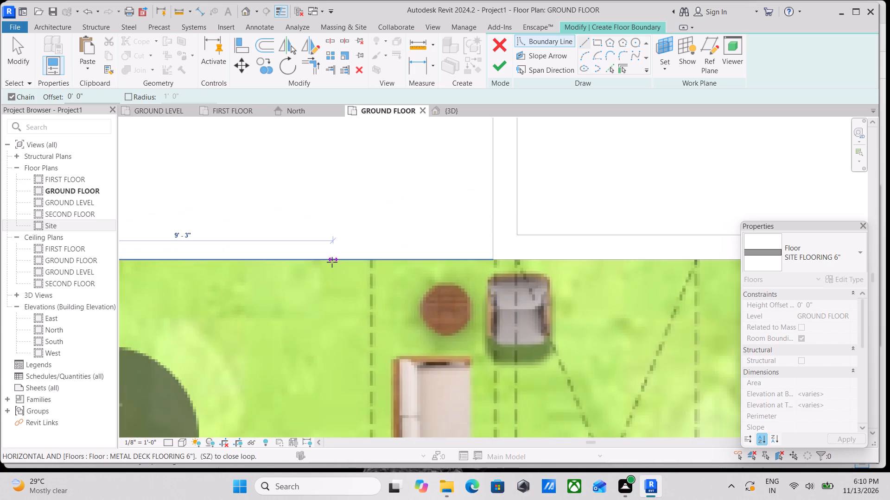
{"action": "scroll", "coordinate": [332, 262], "scroll_direction": "down", "scroll_amount": 4}
{"action": "middle_click_drag", "start_coordinate": [353, 271], "coordinate": [177, 274]}
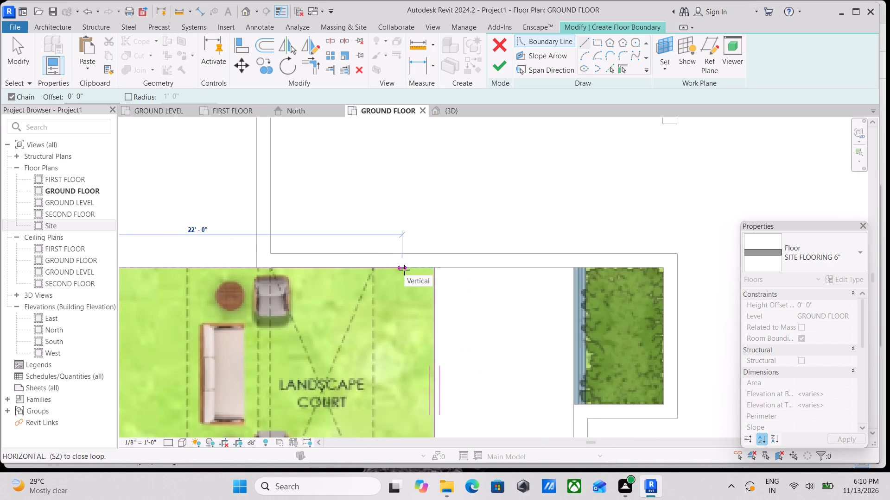
{"action": "left_click", "coordinate": [432, 268]}
{"action": "key", "text": "Escape"}
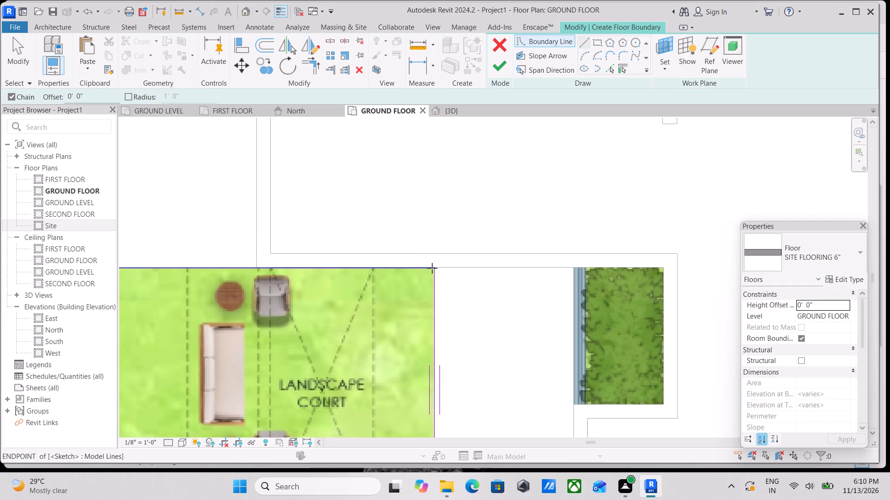
{"action": "scroll", "coordinate": [464, 268], "scroll_direction": "down", "scroll_amount": 3}
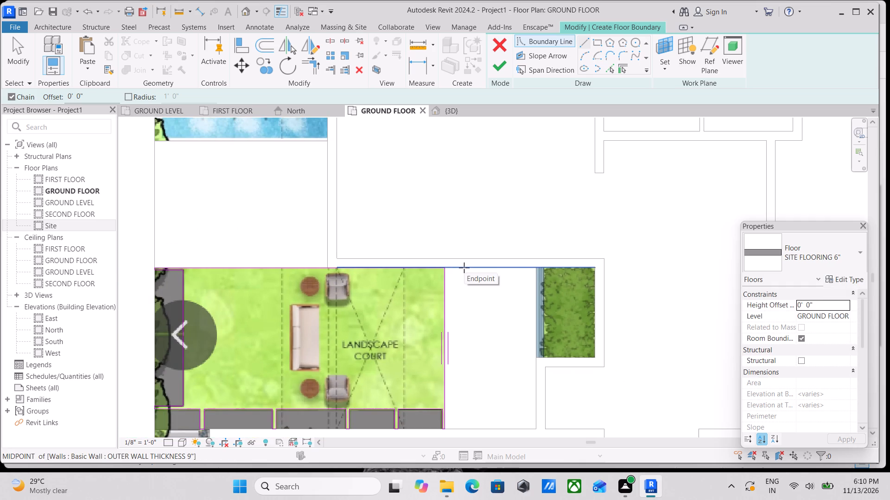
{"action": "key", "text": "Escape"}
Finish the SITE FLOORING 6" floor sketch, check the floor around the paver gaps, and clear its selection.
{"action": "scroll", "coordinate": [388, 329], "scroll_direction": "down", "scroll_amount": 2}
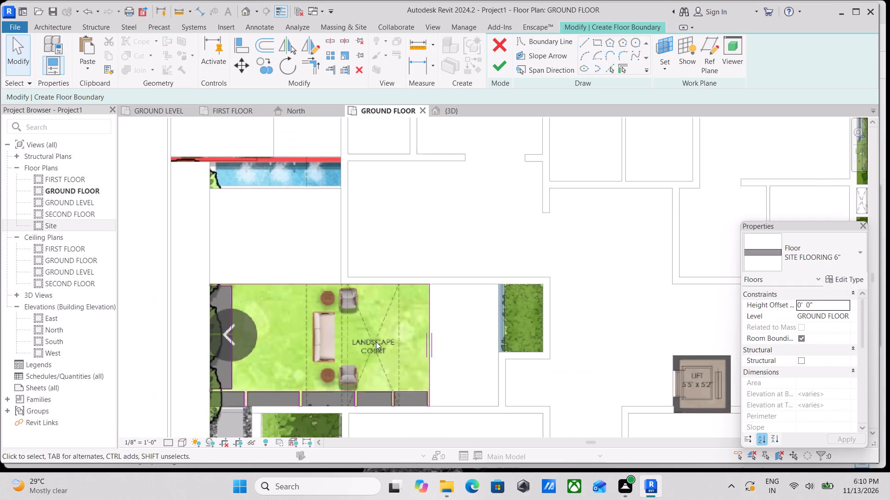
{"action": "scroll", "coordinate": [361, 345], "scroll_direction": "down", "scroll_amount": 1}
{"action": "middle_click_drag", "start_coordinate": [361, 345], "coordinate": [426, 333]}
{"action": "left_click", "coordinate": [490, 62]}
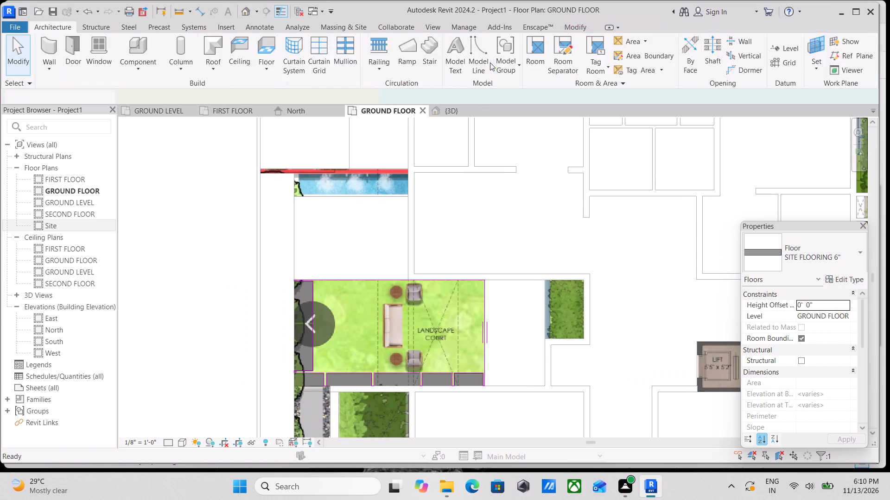
{"action": "scroll", "coordinate": [415, 336], "scroll_direction": "up", "scroll_amount": 3}
{"action": "middle_click_drag", "start_coordinate": [366, 368], "coordinate": [485, 328]}
{"action": "scroll", "coordinate": [380, 305], "scroll_direction": "up", "scroll_amount": 4}
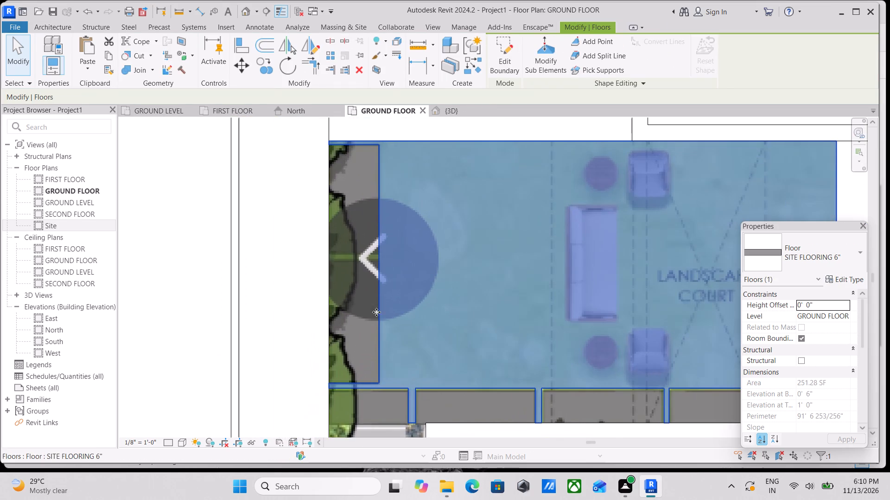
{"action": "middle_click_drag", "start_coordinate": [376, 317], "coordinate": [315, 251]}
{"action": "scroll", "coordinate": [422, 350], "scroll_direction": "up", "scroll_amount": 2}
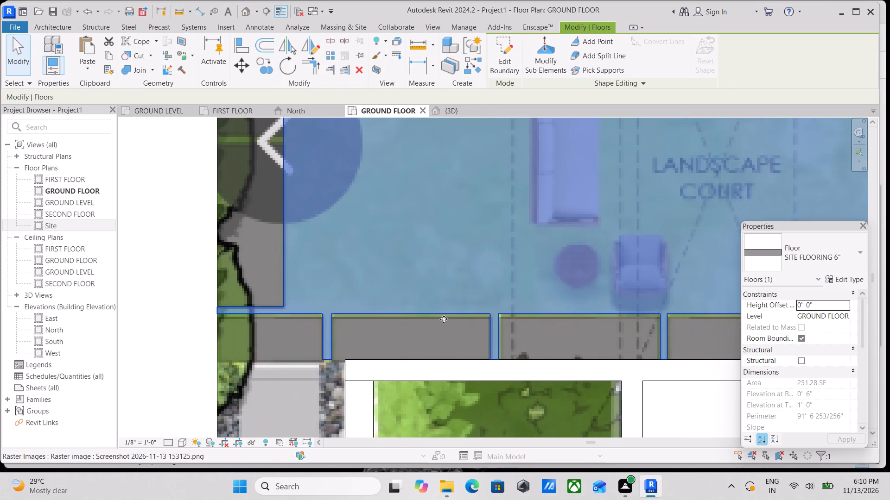
{"action": "key", "text": "Escape"}
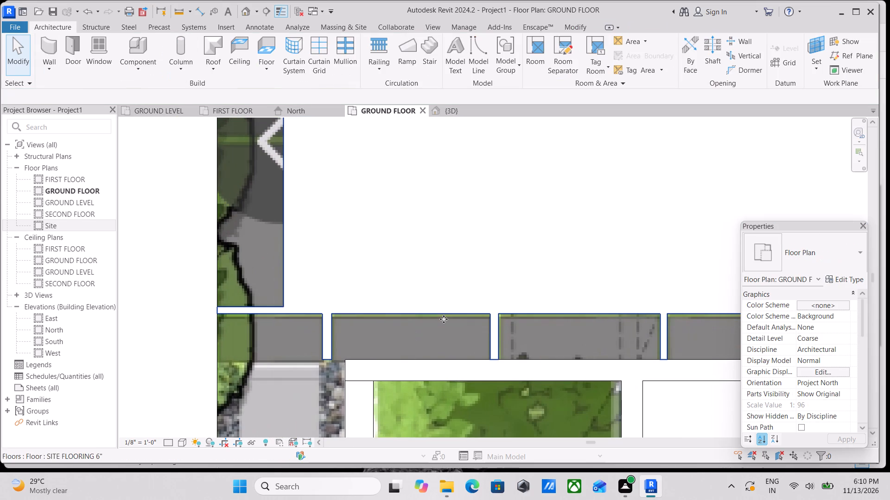
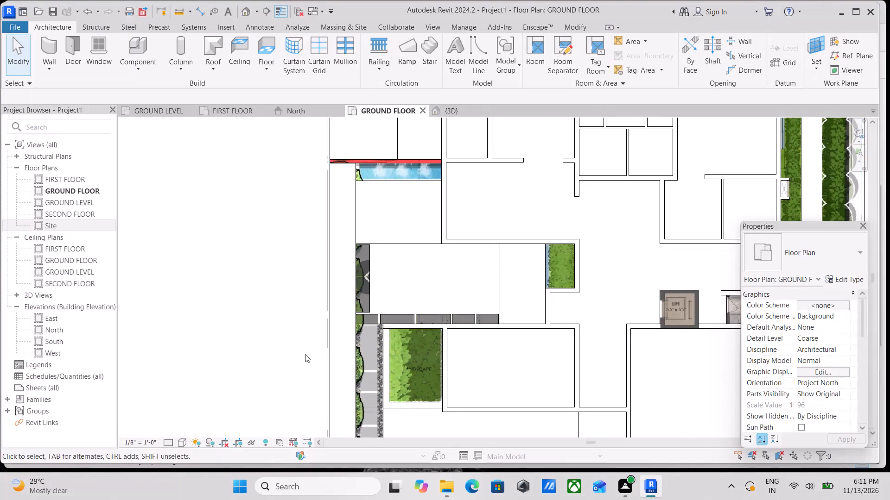
Examine the overall ground-floor plan and the landscape court's new floor around the grey pavers.
{"action": "scroll", "coordinate": [341, 322], "scroll_direction": "down", "scroll_amount": 3}
{"action": "middle_click_drag", "start_coordinate": [390, 348], "coordinate": [440, 337]}
{"action": "scroll", "coordinate": [440, 337], "scroll_direction": "up", "scroll_amount": 3}
{"action": "scroll", "coordinate": [440, 337], "scroll_direction": "down", "scroll_amount": 3}
{"action": "middle_click_drag", "start_coordinate": [440, 337], "coordinate": [287, 378]}
{"action": "scroll", "coordinate": [287, 378], "scroll_direction": "up", "scroll_amount": 1}
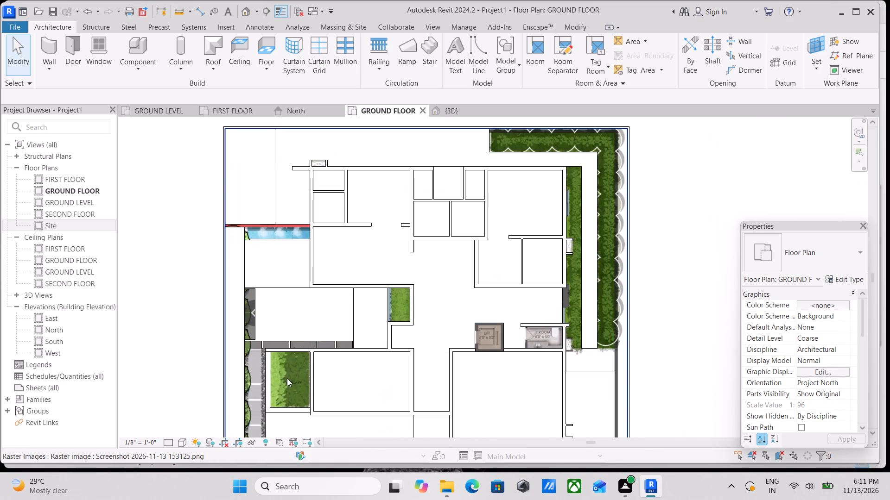
{"action": "scroll", "coordinate": [247, 388], "scroll_direction": "up", "scroll_amount": 5}
{"action": "middle_click_drag", "start_coordinate": [310, 357], "coordinate": [361, 369]}
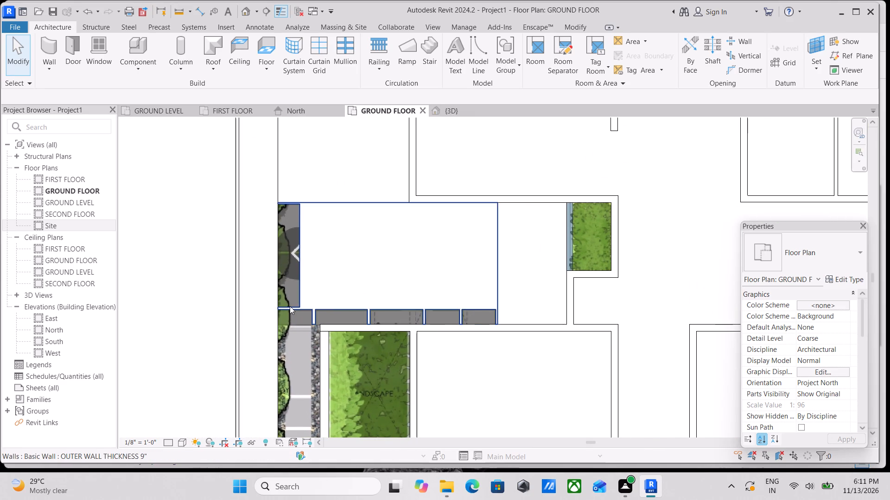
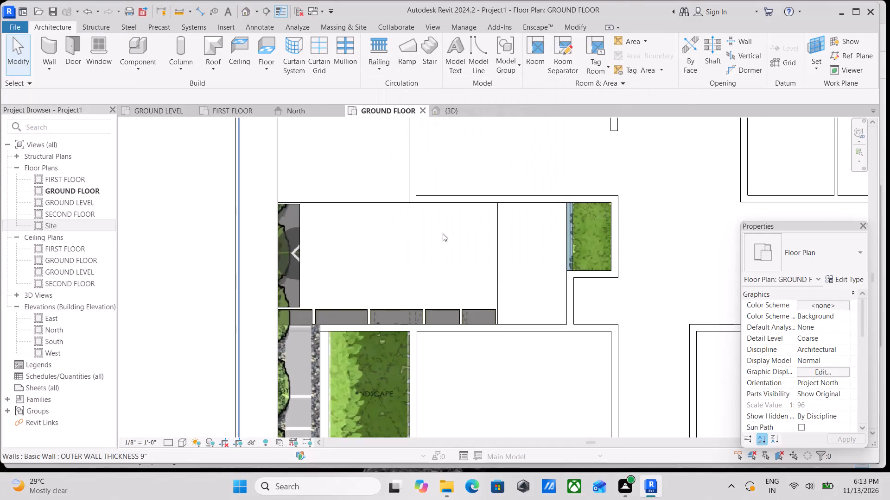
Start an architectural SITE FLOORING 6" floor and sketch rectangles over the two easternmost grey pavers in the row north of the landscape bed.
{"action": "scroll", "coordinate": [433, 243], "scroll_direction": "down", "scroll_amount": 2}
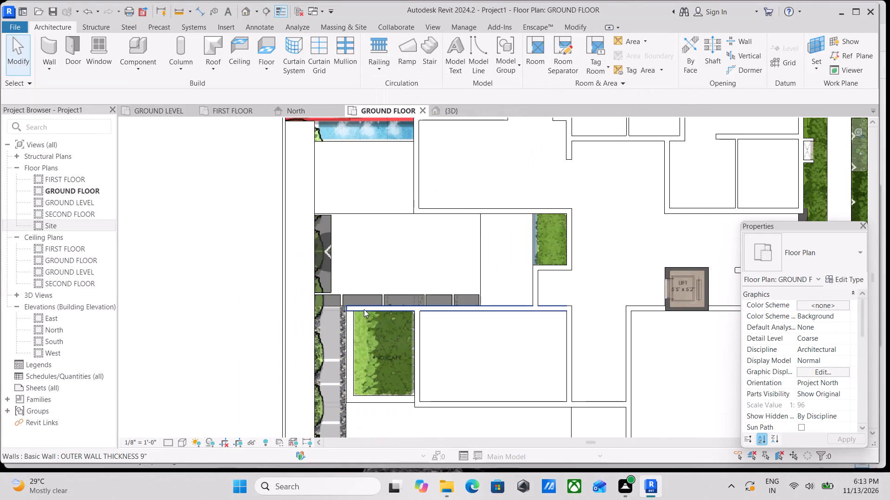
{"action": "middle_click_drag", "start_coordinate": [364, 309], "coordinate": [313, 308]}
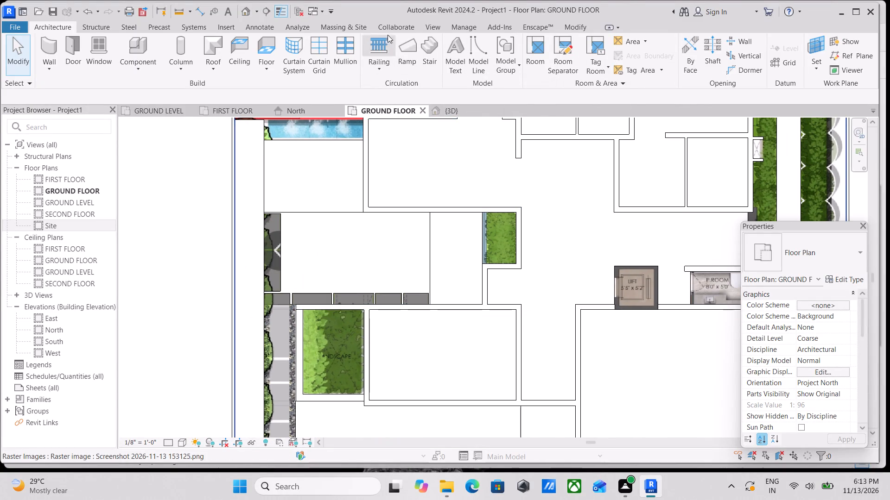
{"action": "left_click", "coordinate": [269, 69]}
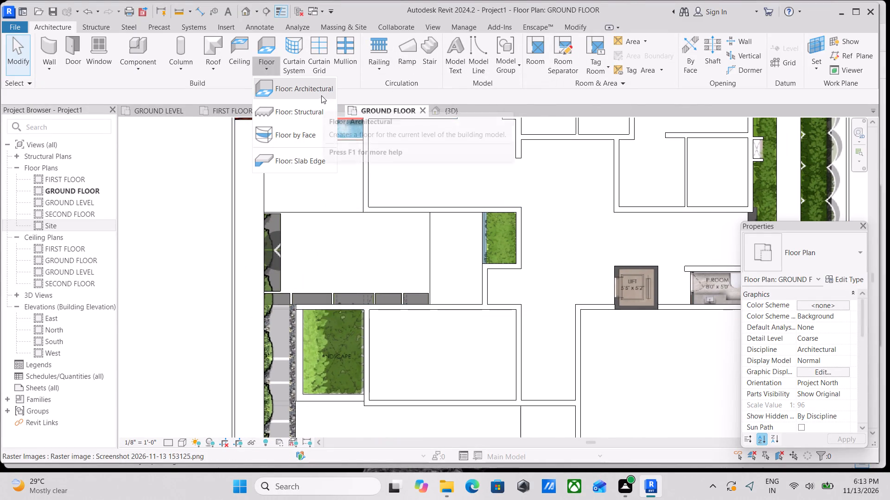
{"action": "left_click", "coordinate": [321, 89]}
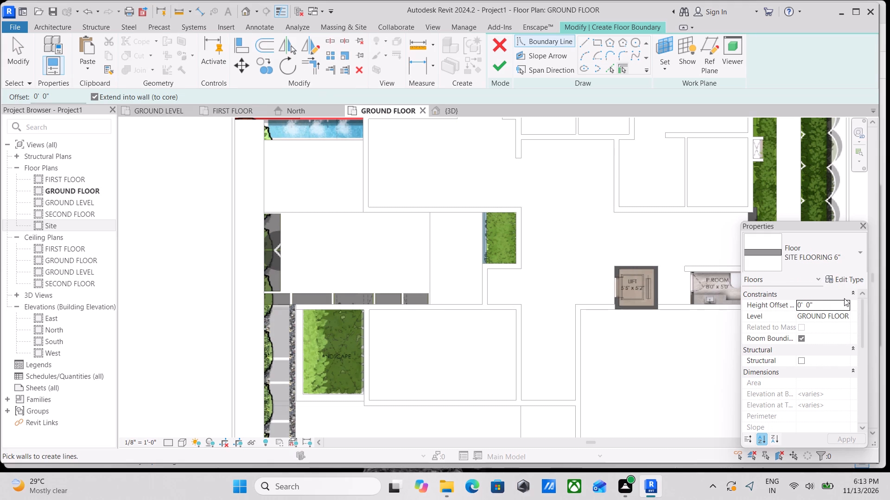
{"action": "scroll", "coordinate": [271, 294], "scroll_direction": "up", "scroll_amount": 3}
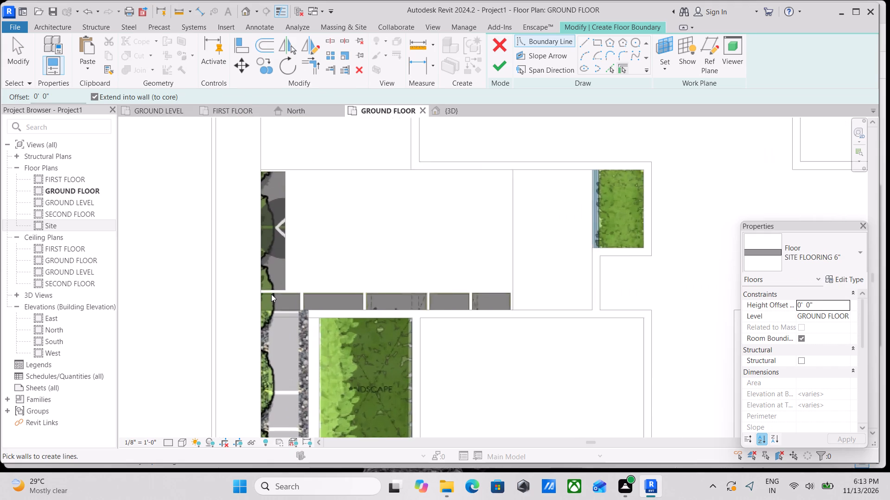
{"action": "scroll", "coordinate": [271, 294], "scroll_direction": "up", "scroll_amount": 1}
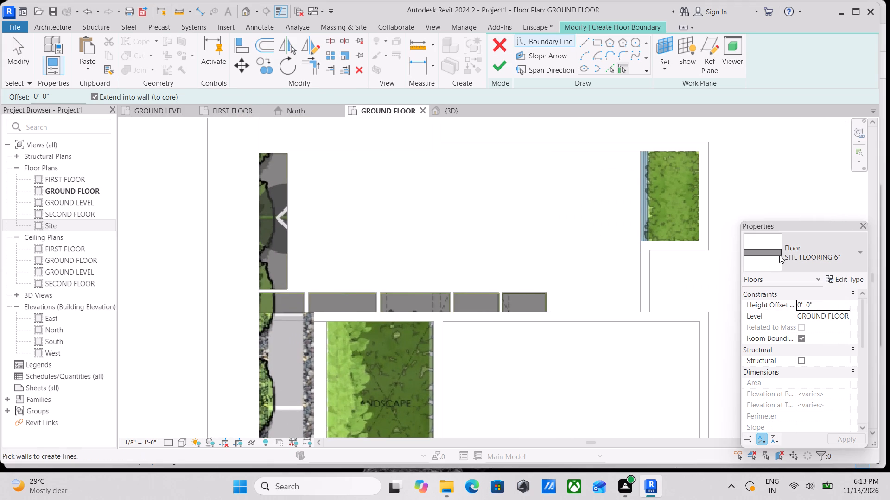
{"action": "left_click", "coordinate": [592, 41]}
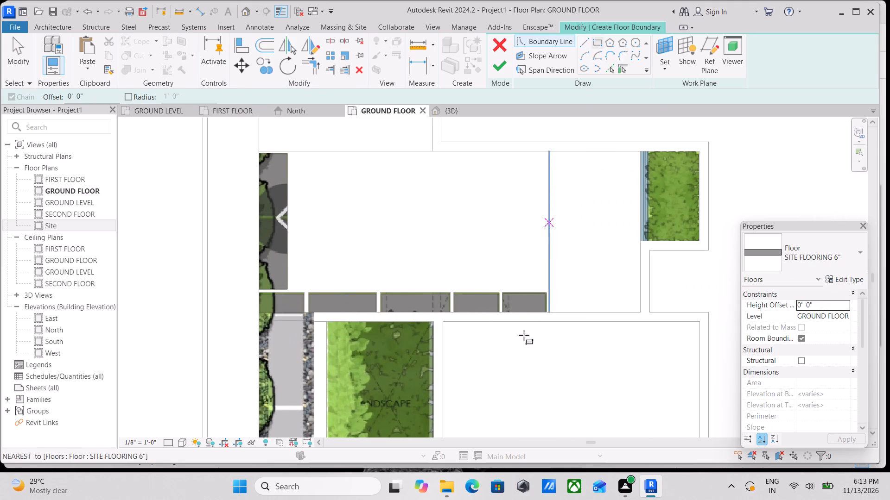
{"action": "scroll", "coordinate": [526, 330], "scroll_direction": "up", "scroll_amount": 3}
{"action": "left_click", "coordinate": [556, 275]}
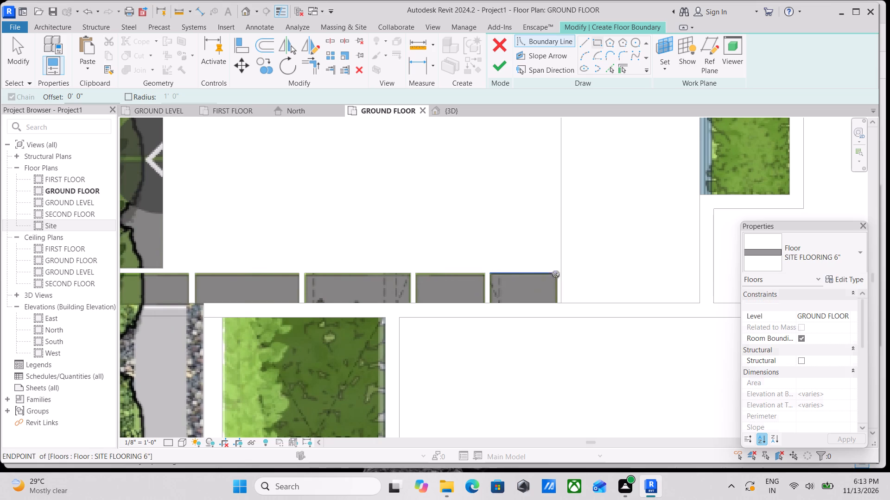
{"action": "left_click", "coordinate": [492, 300]}
{"action": "scroll", "coordinate": [459, 280], "scroll_direction": "up", "scroll_amount": 3}
{"action": "scroll", "coordinate": [388, 271], "scroll_direction": "up", "scroll_amount": 3}
{"action": "left_click", "coordinate": [395, 269]}
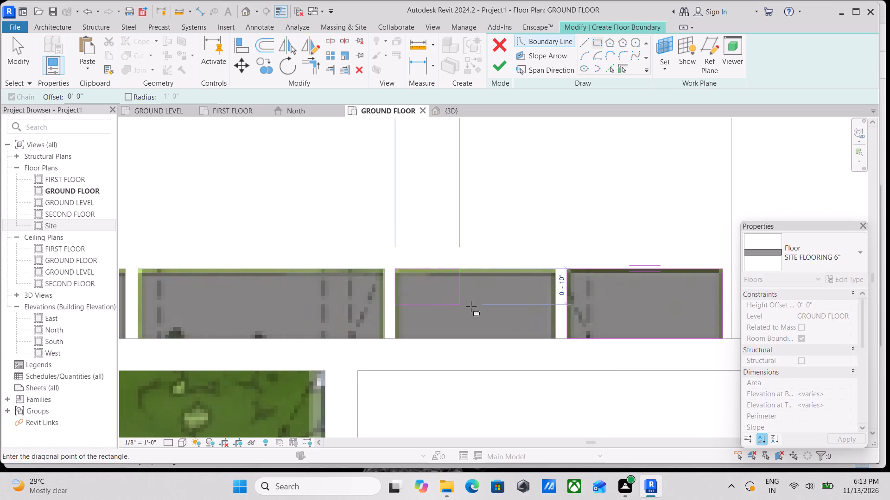
{"action": "left_click", "coordinate": [553, 336]}
Sketch rectangular boundaries, each about 1'-7 1/2" deep, over the three remaining grey pavers in the row, ending at the west edge.
{"action": "middle_click_drag", "start_coordinate": [294, 266], "coordinate": [507, 328]}
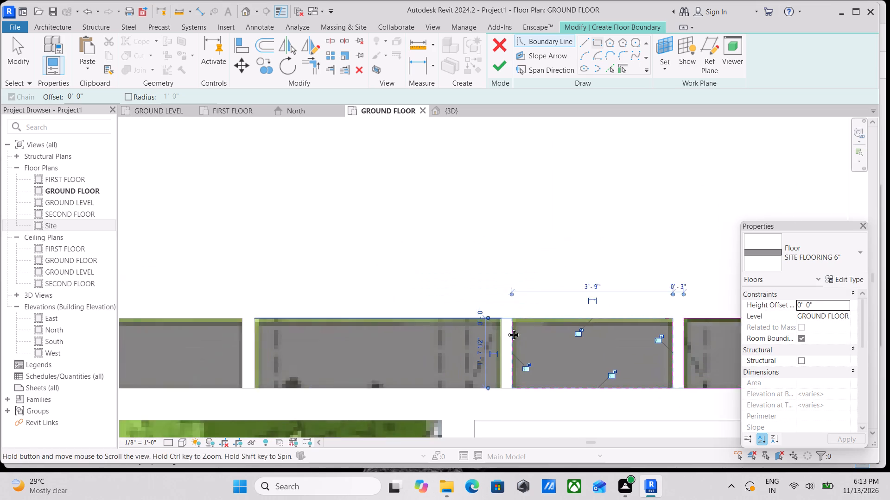
{"action": "middle_click_drag", "start_coordinate": [507, 328], "coordinate": [506, 325]}
{"action": "left_click", "coordinate": [351, 330]}
{"action": "middle_click_drag", "start_coordinate": [439, 377], "coordinate": [343, 306]}
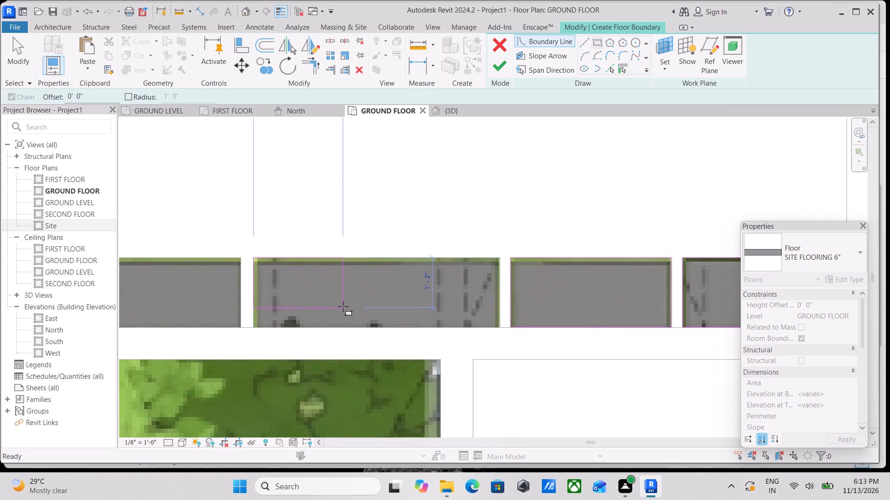
{"action": "left_click", "coordinate": [496, 325]}
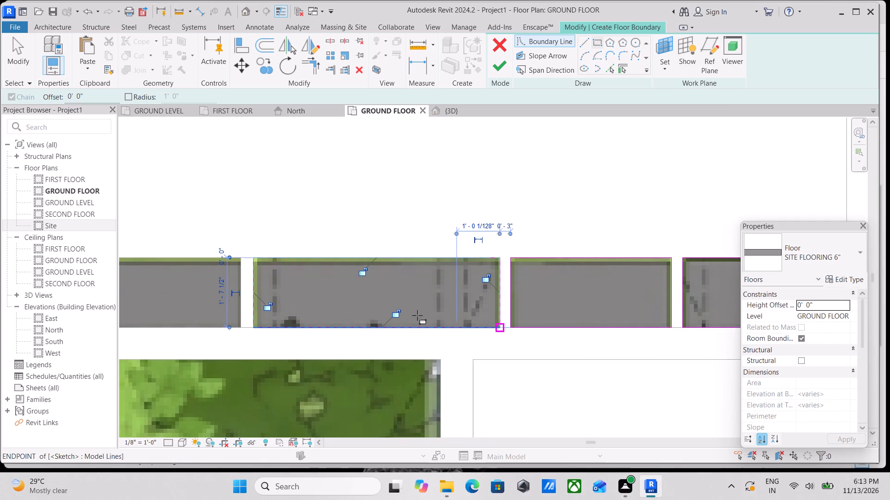
{"action": "middle_click_drag", "start_coordinate": [317, 283], "coordinate": [456, 302]}
{"action": "middle_click_drag", "start_coordinate": [241, 271], "coordinate": [380, 287]}
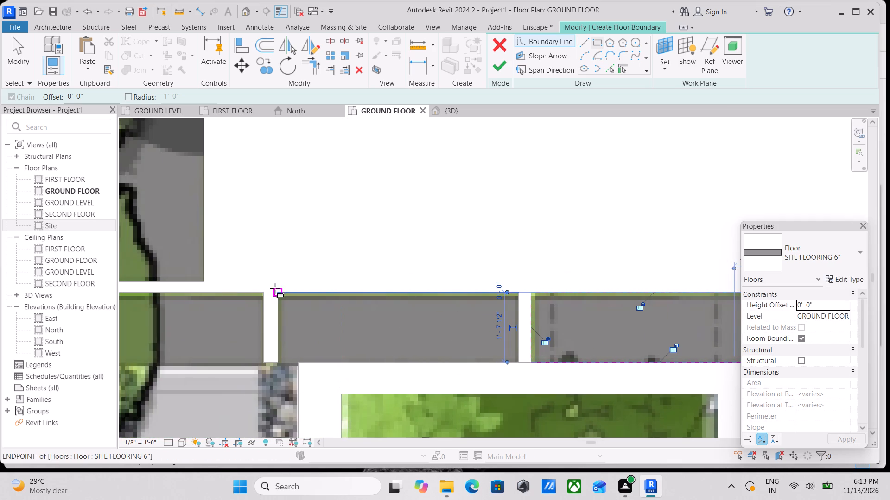
{"action": "left_click", "coordinate": [275, 289]}
{"action": "middle_click_drag", "start_coordinate": [365, 337], "coordinate": [282, 300]}
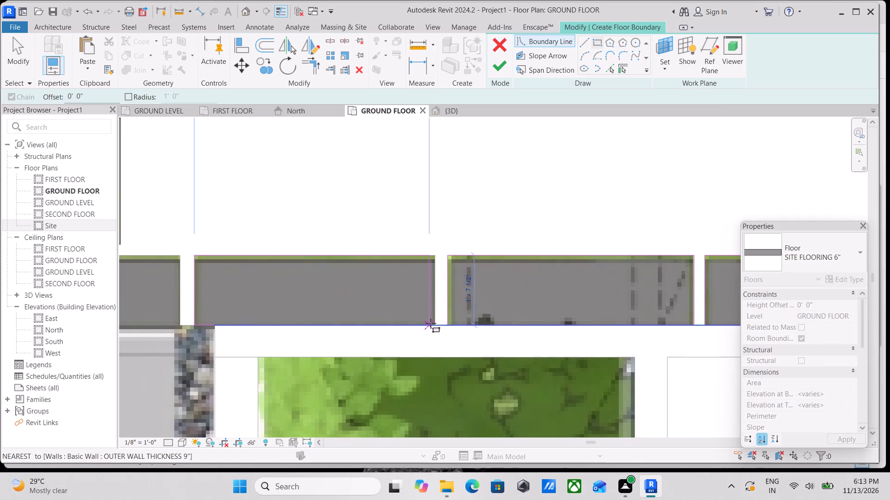
{"action": "left_click", "coordinate": [436, 323]}
{"action": "scroll", "coordinate": [267, 317], "scroll_direction": "down", "scroll_amount": 2}
{"action": "middle_click_drag", "start_coordinate": [267, 317], "coordinate": [445, 329]}
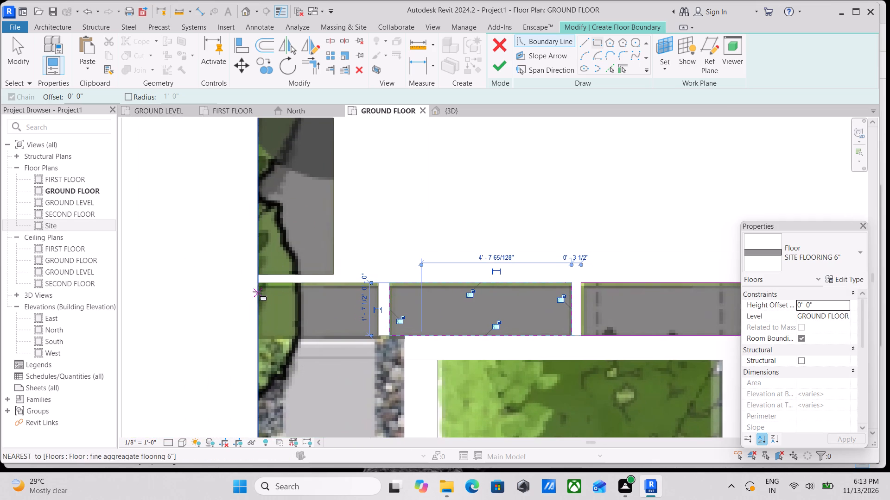
{"action": "left_click", "coordinate": [254, 284]}
{"action": "left_click", "coordinate": [377, 335]}
Sketch a rectangular boundary about 2'-4" by 11'-2" over the dark paved strip along the court's west edge, north of the paver row.
{"action": "scroll", "coordinate": [289, 277], "scroll_direction": "down", "scroll_amount": 1}
{"action": "middle_click_drag", "start_coordinate": [289, 277], "coordinate": [348, 357]}
{"action": "scroll", "coordinate": [340, 261], "scroll_direction": "down", "scroll_amount": 2}
{"action": "middle_click_drag", "start_coordinate": [340, 261], "coordinate": [376, 401]}
{"action": "left_click", "coordinate": [361, 234]}
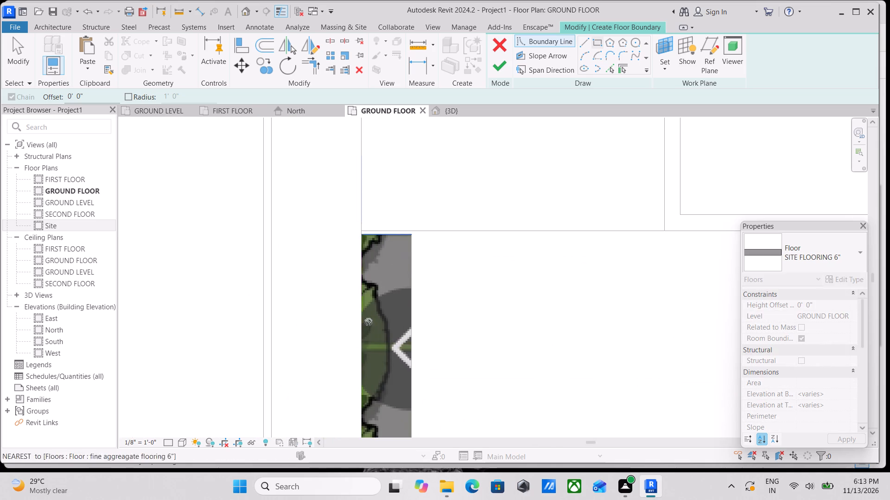
{"action": "middle_click_drag", "start_coordinate": [381, 344], "coordinate": [326, 219]}
{"action": "middle_click_drag", "start_coordinate": [345, 359], "coordinate": [328, 349]}
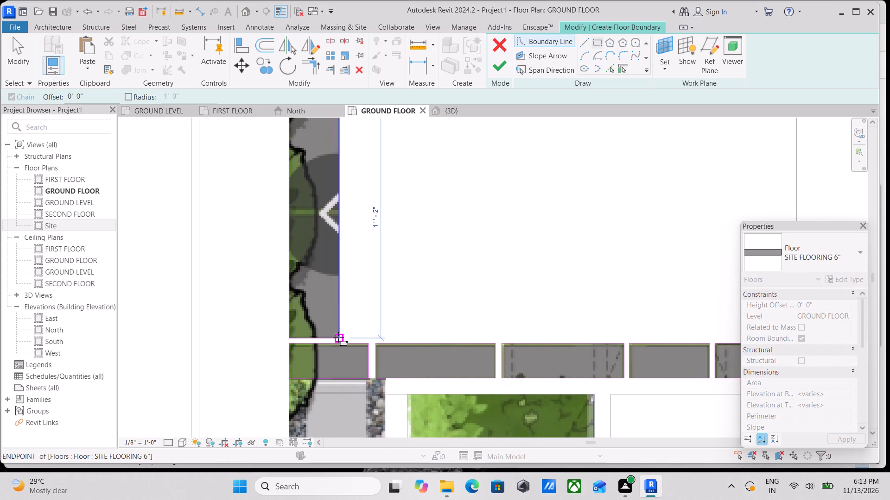
{"action": "left_click", "coordinate": [338, 335]}
Finish the SITE FLOORING 6" floor from the six rectangles sketched over the paver row and the west strip.
{"action": "scroll", "coordinate": [338, 308], "scroll_direction": "down", "scroll_amount": 3}
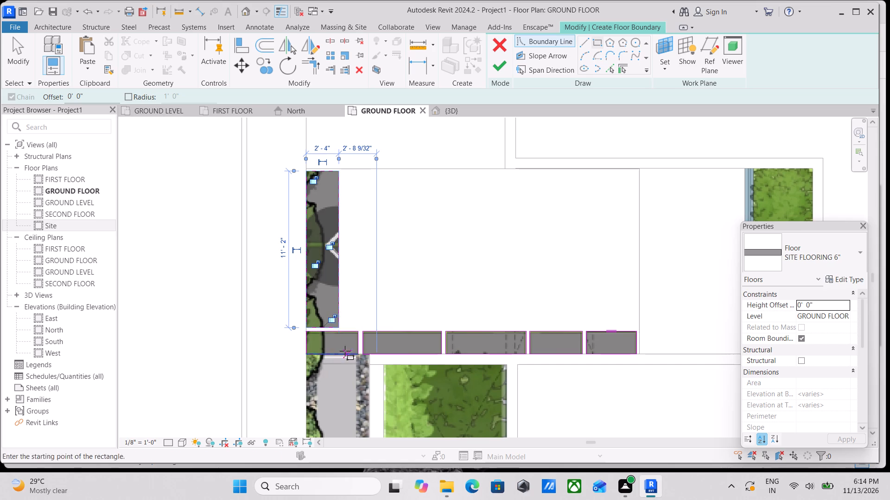
{"action": "scroll", "coordinate": [223, 286], "scroll_direction": "down", "scroll_amount": 3}
{"action": "scroll", "coordinate": [363, 267], "scroll_direction": "down", "scroll_amount": 2}
{"action": "scroll", "coordinate": [332, 298], "scroll_direction": "up", "scroll_amount": 2}
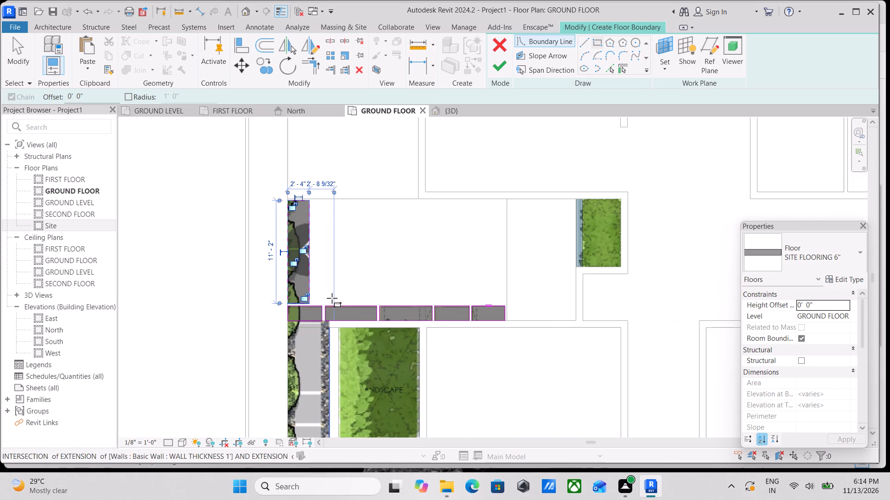
{"action": "scroll", "coordinate": [313, 328], "scroll_direction": "up", "scroll_amount": 4}
{"action": "scroll", "coordinate": [296, 312], "scroll_direction": "down", "scroll_amount": 7}
{"action": "middle_click_drag", "start_coordinate": [294, 347], "coordinate": [286, 223]}
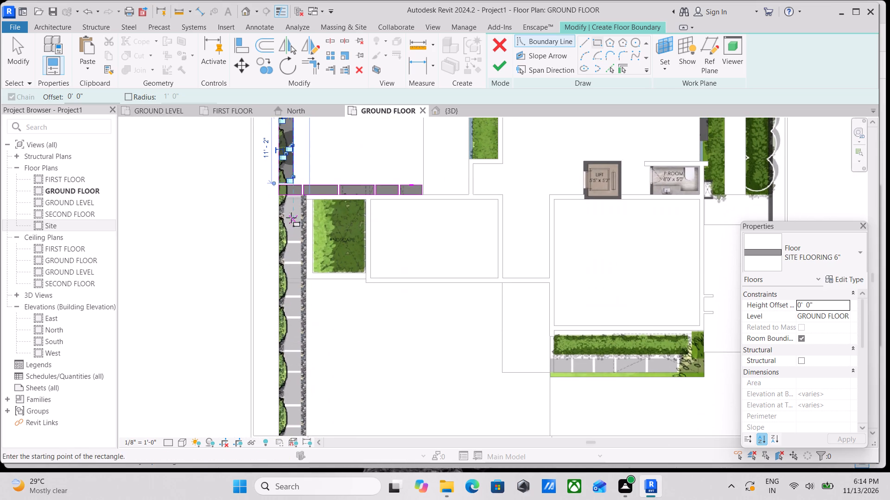
{"action": "middle_click_drag", "start_coordinate": [303, 313], "coordinate": [373, 196]}
{"action": "middle_click_drag", "start_coordinate": [314, 234], "coordinate": [330, 280]}
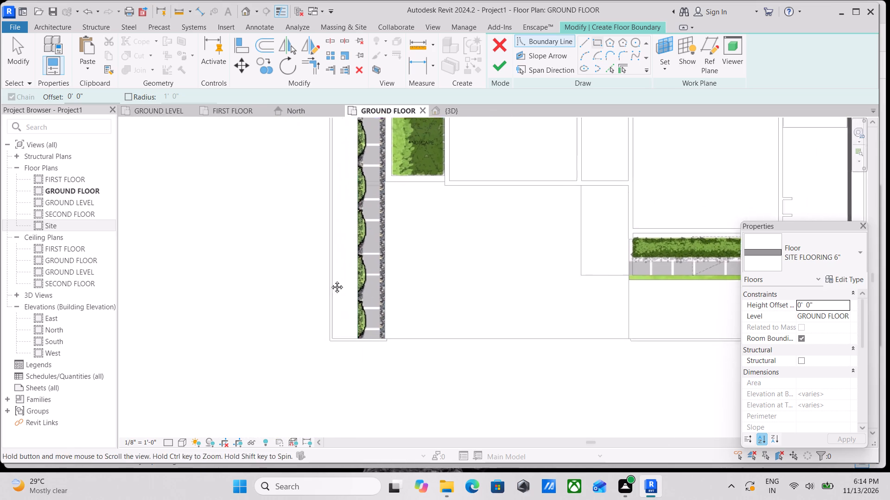
{"action": "middle_click_drag", "start_coordinate": [330, 280], "coordinate": [331, 376]}
{"action": "scroll", "coordinate": [389, 223], "scroll_direction": "up", "scroll_amount": 3}
{"action": "scroll", "coordinate": [345, 221], "scroll_direction": "up", "scroll_amount": 4}
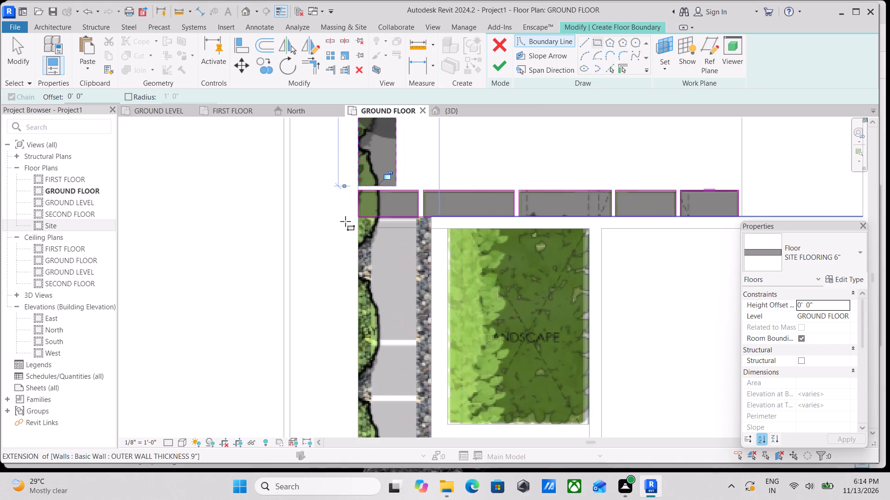
{"action": "scroll", "coordinate": [396, 276], "scroll_direction": "up", "scroll_amount": 4}
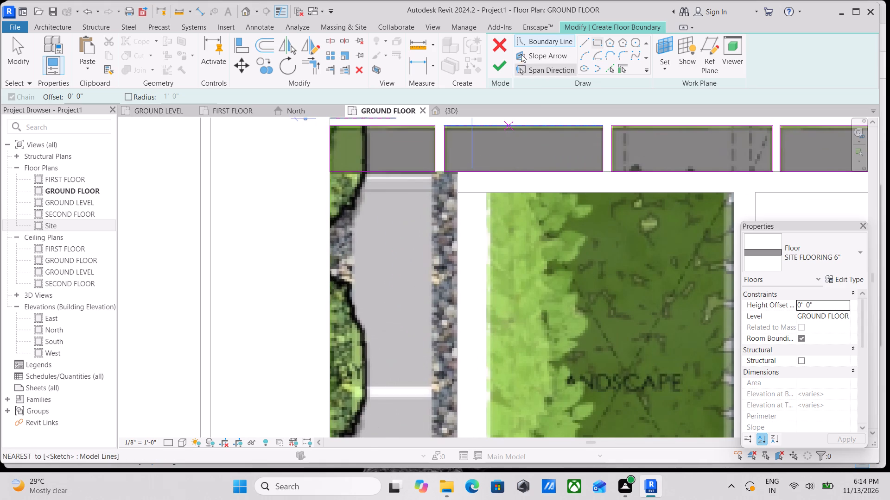
{"action": "left_click", "coordinate": [504, 64]}
{"action": "scroll", "coordinate": [369, 201], "scroll_direction": "down", "scroll_amount": 3}
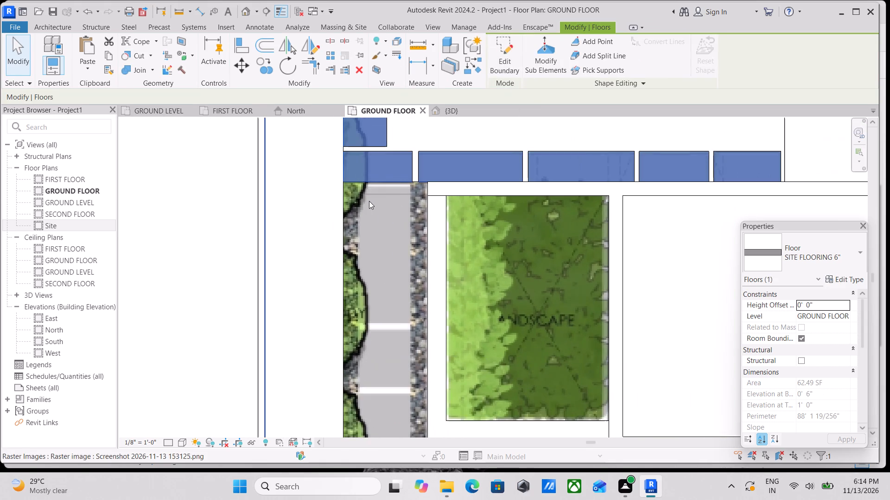
{"action": "scroll", "coordinate": [375, 218], "scroll_direction": "down", "scroll_amount": 2}
{"action": "middle_click_drag", "start_coordinate": [375, 218], "coordinate": [362, 269]}
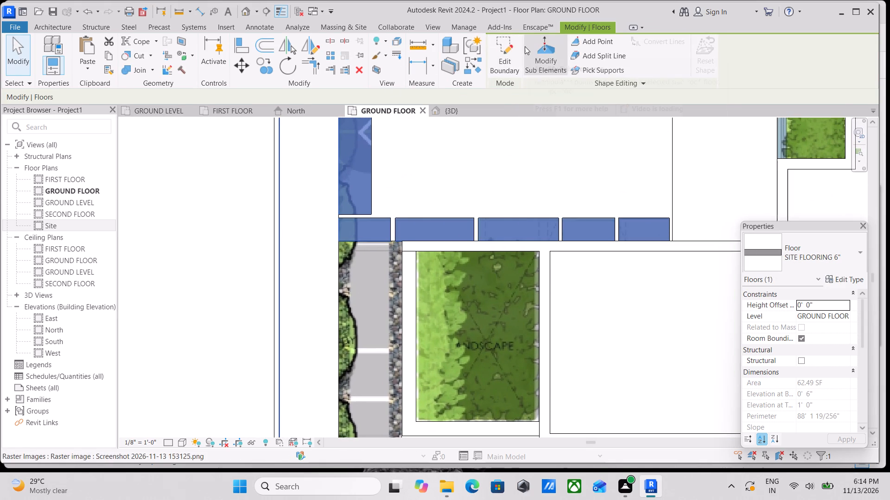
{"action": "key", "text": "Escape"}
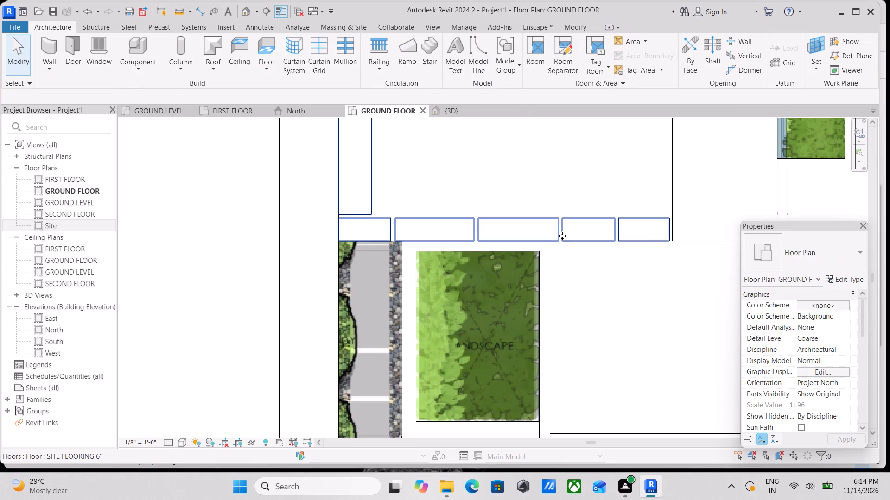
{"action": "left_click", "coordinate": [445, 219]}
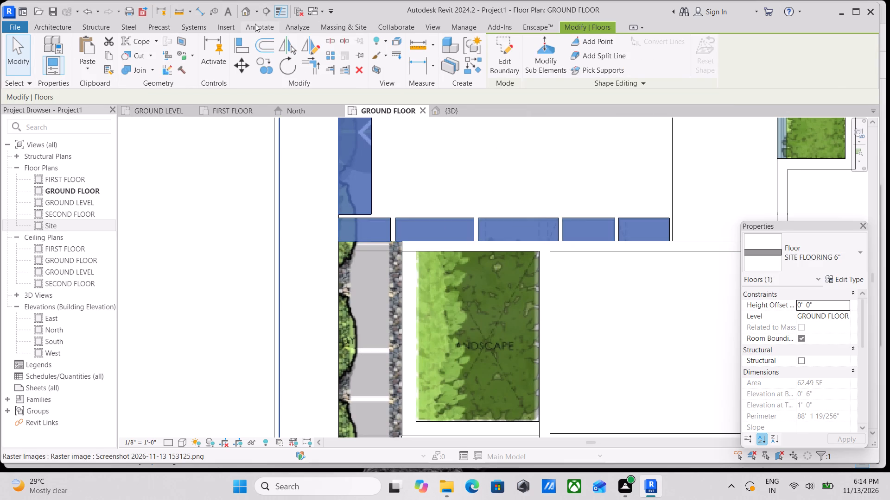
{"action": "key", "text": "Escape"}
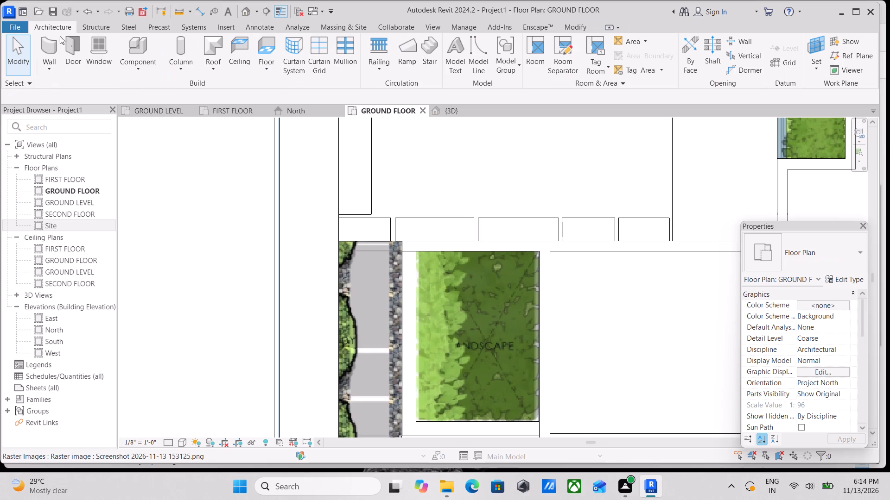
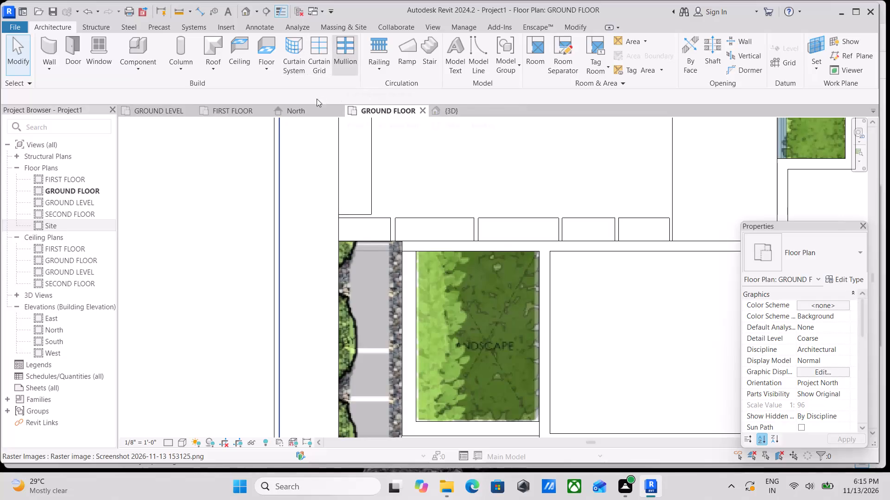
Create a SITE FLOORING 6" architectural floor with one rectangular boundary over the planted and paved strip west of the landscape bed, down to its south end.
{"action": "scroll", "coordinate": [497, 249], "scroll_direction": "down", "scroll_amount": 3}
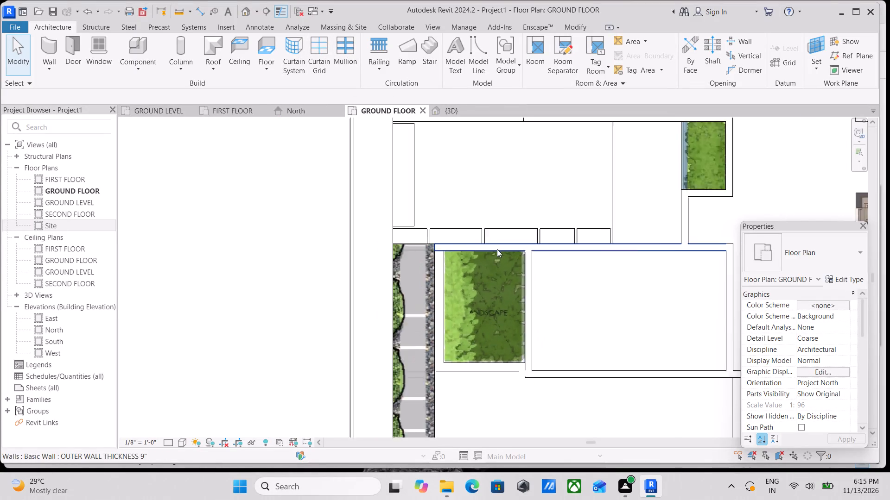
{"action": "scroll", "coordinate": [497, 249], "scroll_direction": "down", "scroll_amount": 2}
{"action": "middle_click_drag", "start_coordinate": [449, 279], "coordinate": [443, 239]}
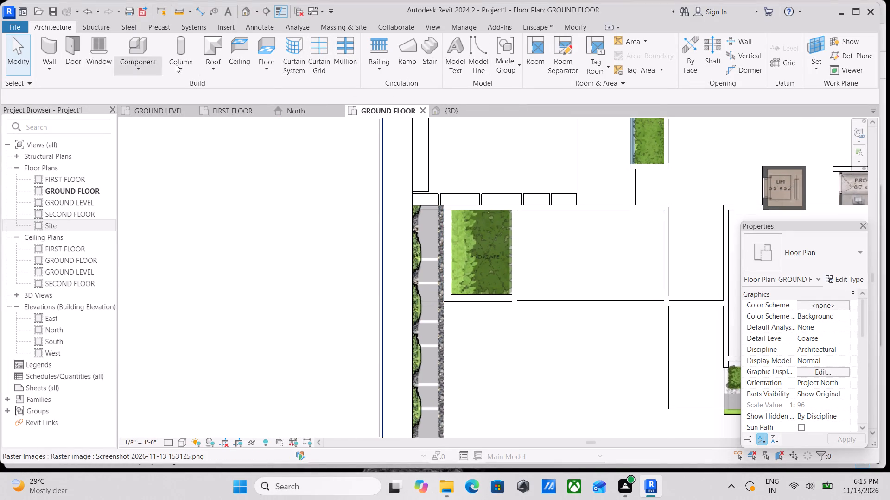
{"action": "left_click", "coordinate": [267, 76]}
{"action": "left_click", "coordinate": [274, 84]}
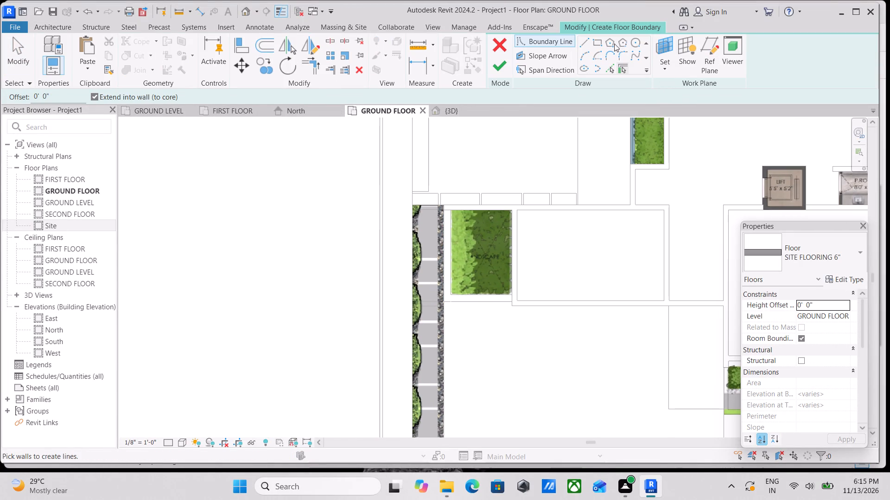
{"action": "left_click", "coordinate": [592, 38]}
{"action": "scroll", "coordinate": [438, 208], "scroll_direction": "up", "scroll_amount": 3}
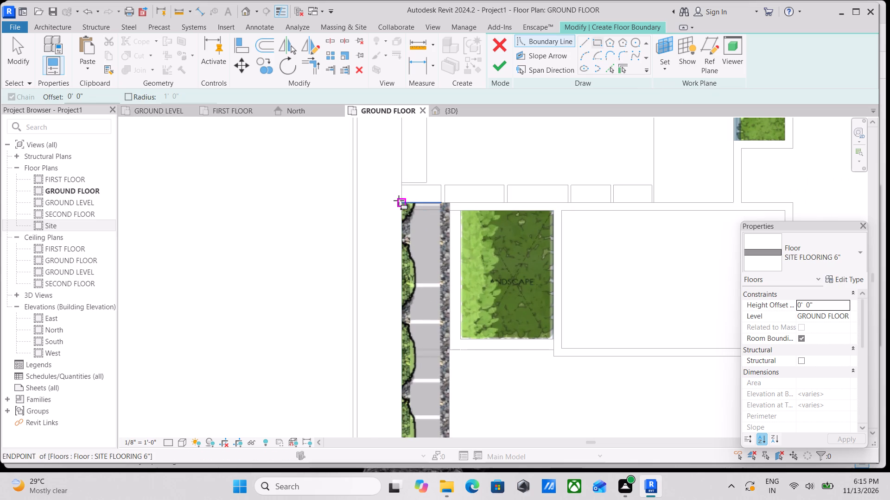
{"action": "left_click", "coordinate": [398, 199]}
{"action": "middle_click_drag", "start_coordinate": [445, 273], "coordinate": [435, 125]}
{"action": "scroll", "coordinate": [444, 331], "scroll_direction": "down", "scroll_amount": 2}
{"action": "middle_click_drag", "start_coordinate": [444, 331], "coordinate": [403, 180]}
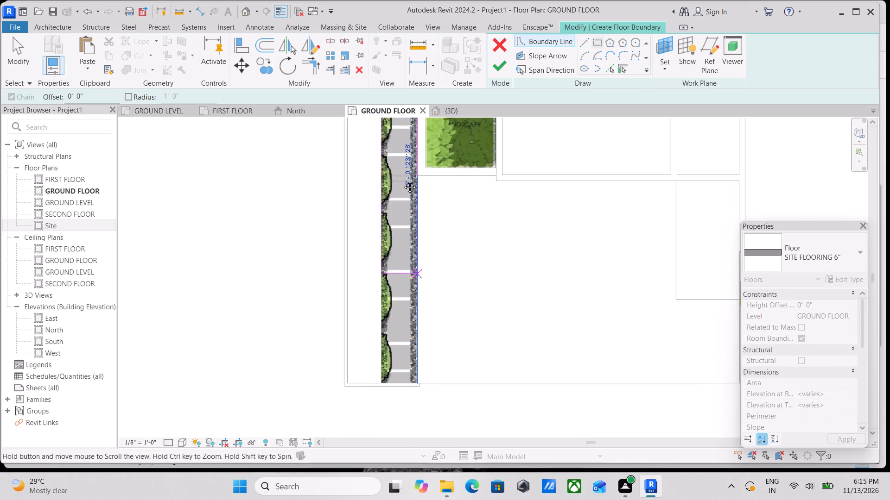
{"action": "middle_click_drag", "start_coordinate": [403, 180], "coordinate": [387, 129]}
{"action": "scroll", "coordinate": [382, 240], "scroll_direction": "up", "scroll_amount": 3}
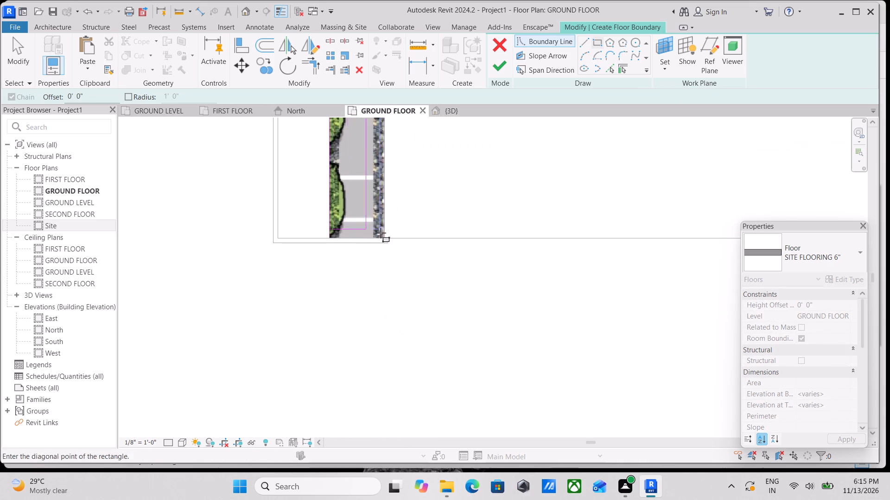
{"action": "scroll", "coordinate": [382, 237], "scroll_direction": "up", "scroll_amount": 4}
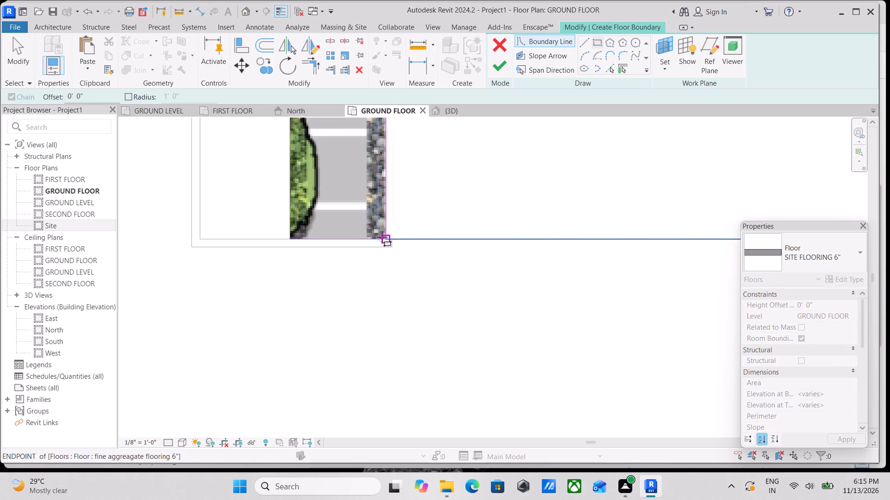
{"action": "left_click", "coordinate": [389, 235]}
{"action": "scroll", "coordinate": [390, 234], "scroll_direction": "down", "scroll_amount": 1}
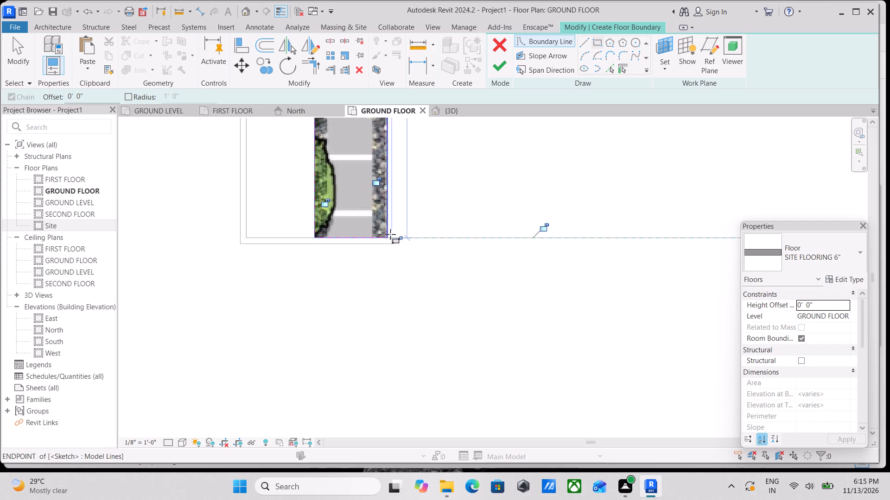
{"action": "scroll", "coordinate": [390, 234], "scroll_direction": "down", "scroll_amount": 2}
{"action": "middle_click_drag", "start_coordinate": [408, 295], "coordinate": [429, 362]}
{"action": "left_click", "coordinate": [504, 67]}
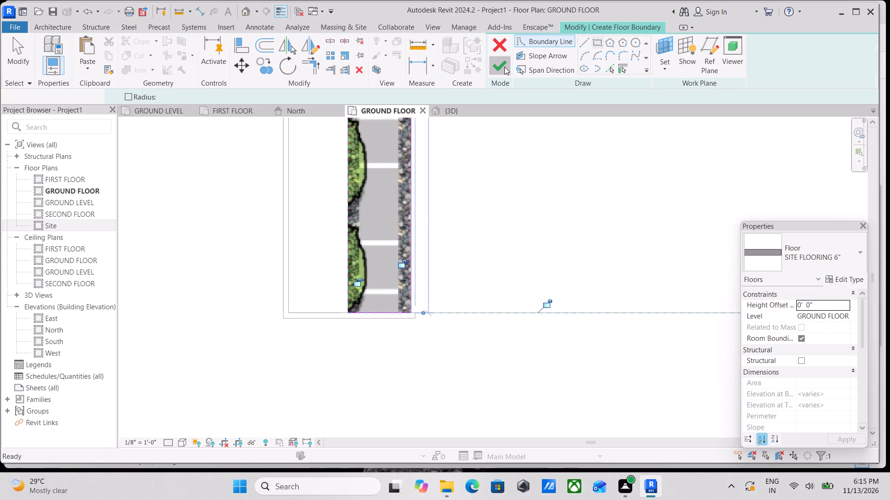